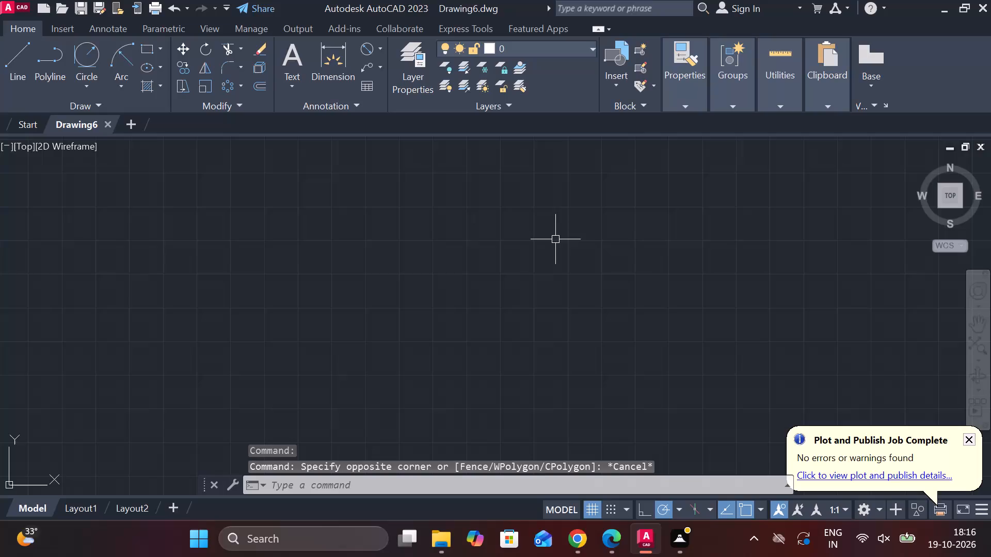
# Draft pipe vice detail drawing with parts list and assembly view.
# Set the model space limits with lower-left corner 0,0 and upper-right corner 297,210.
pyautogui.write('lo')
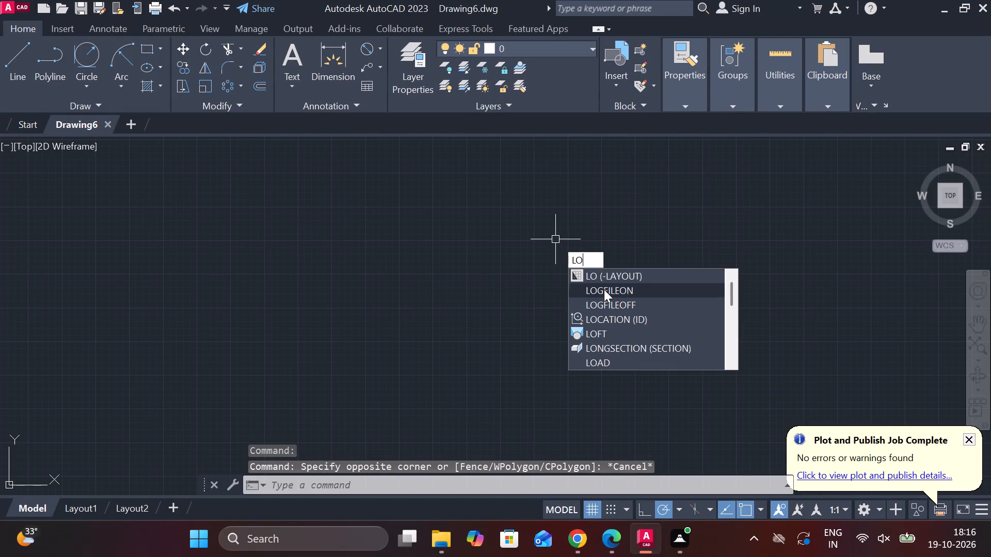
pyautogui.click(604, 289)
pyautogui.write('limi')
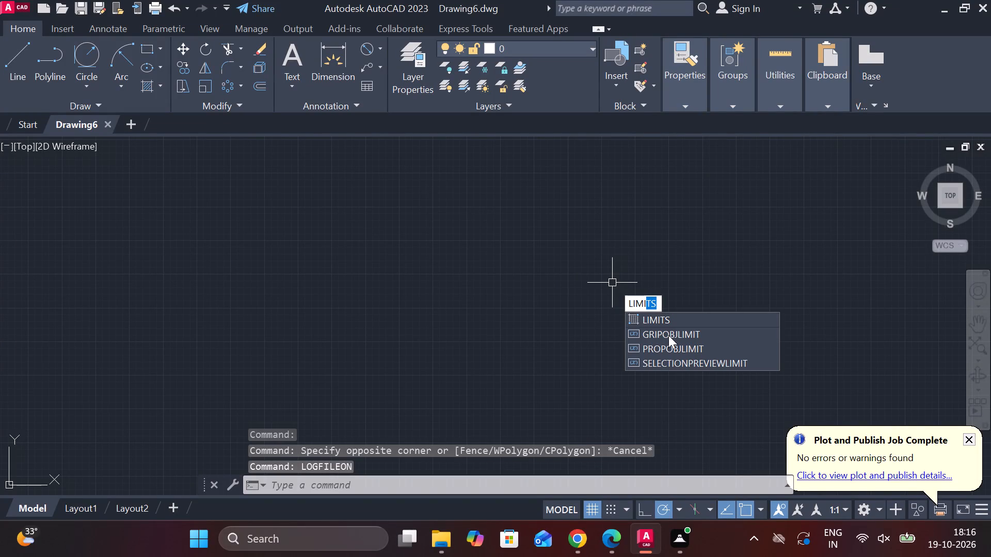
pyautogui.click(657, 319)
pyautogui.press('0')
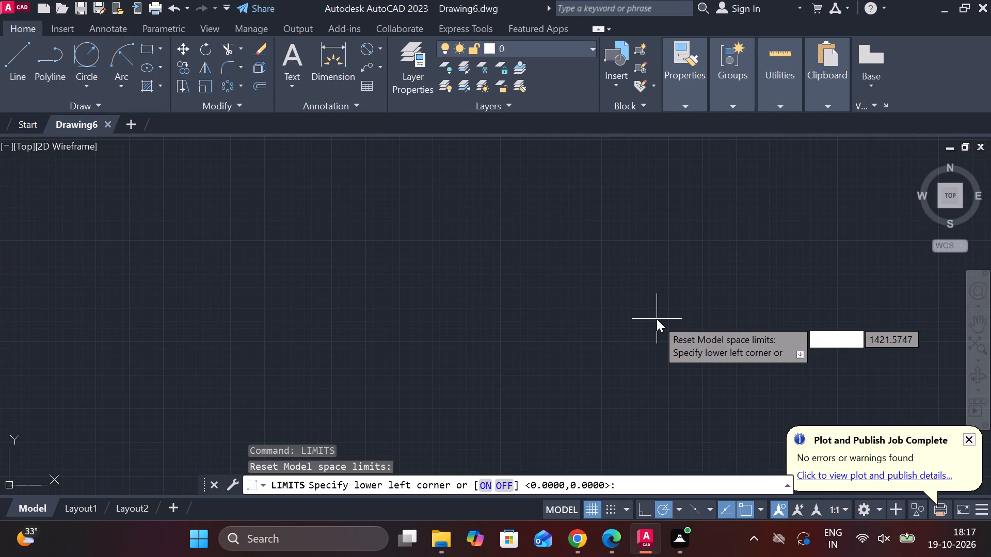
pyautogui.write(',0')
pyautogui.press('Return')
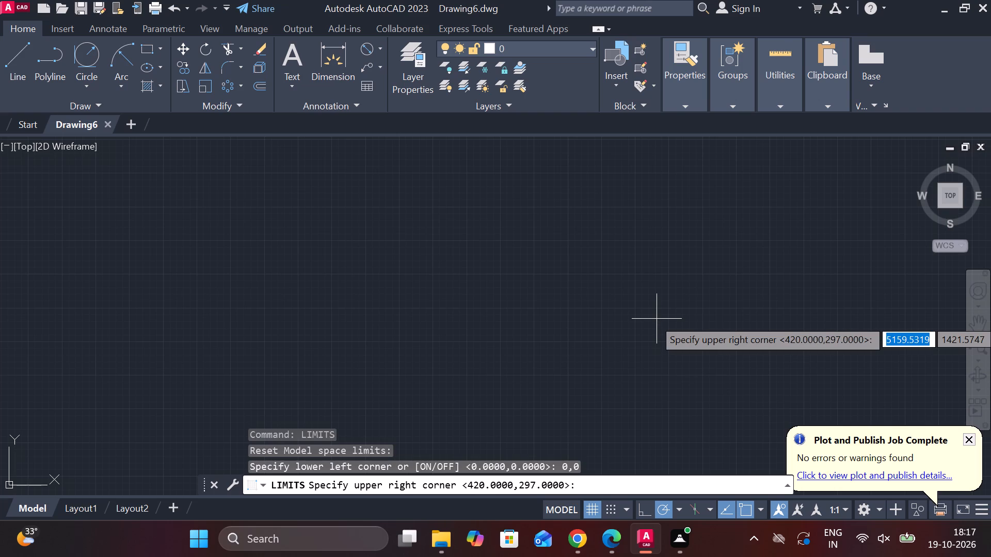
pyautogui.write('297,210')
pyautogui.press('Return')
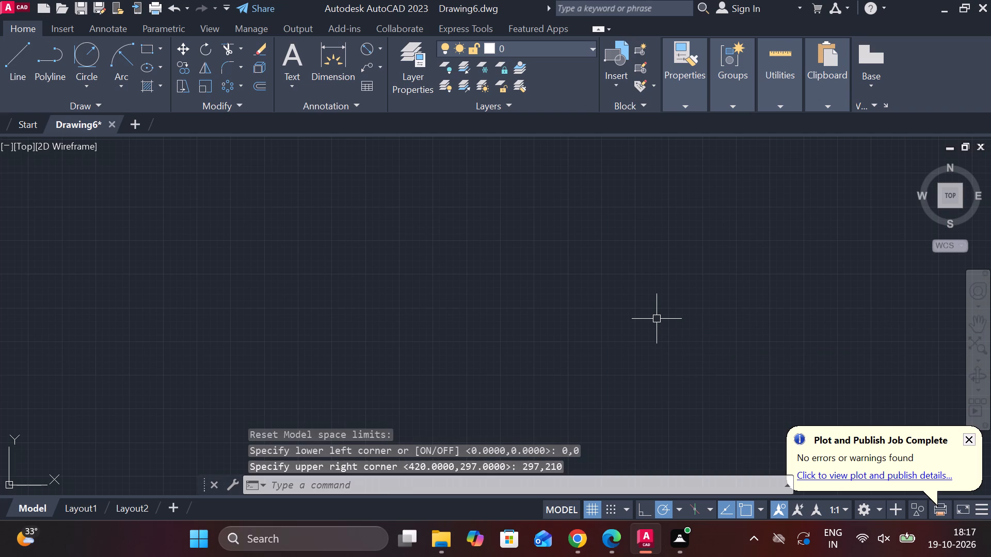
# Draw a closed rectangle from lines, 168 wide and 60 high.
pyautogui.press('z')
pyautogui.press('Return')
pyautogui.press('e')
pyautogui.press('Return')
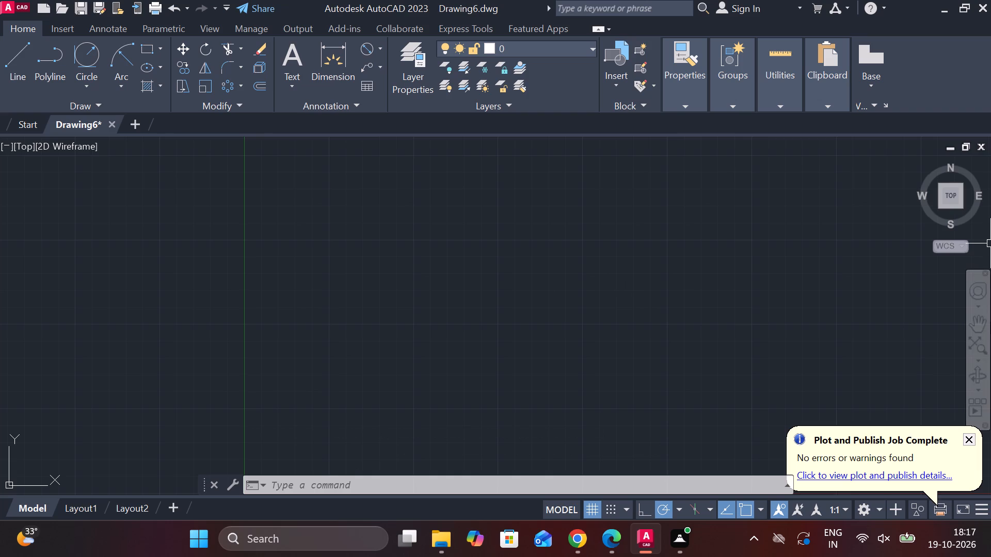
pyautogui.press('l')
pyautogui.press('Return')
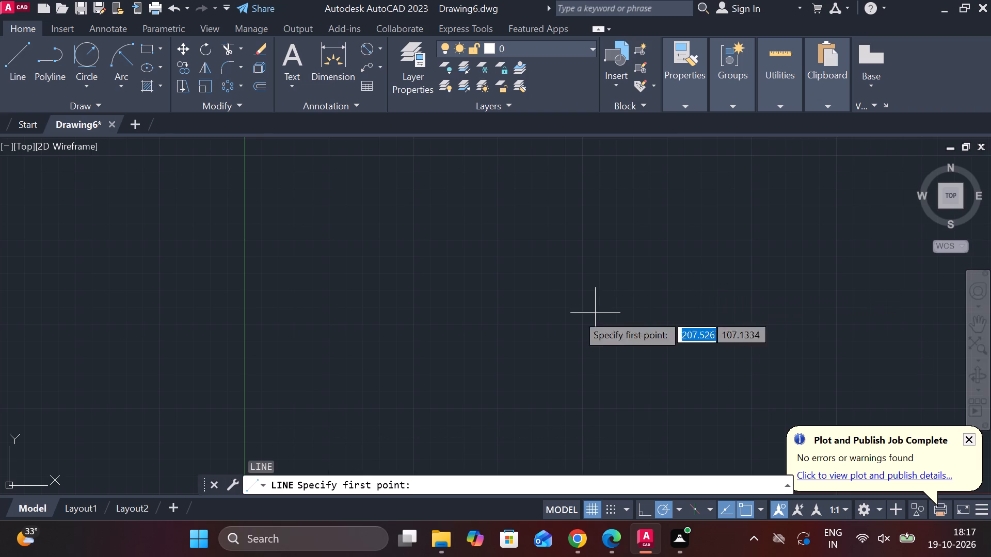
pyautogui.click(429, 299)
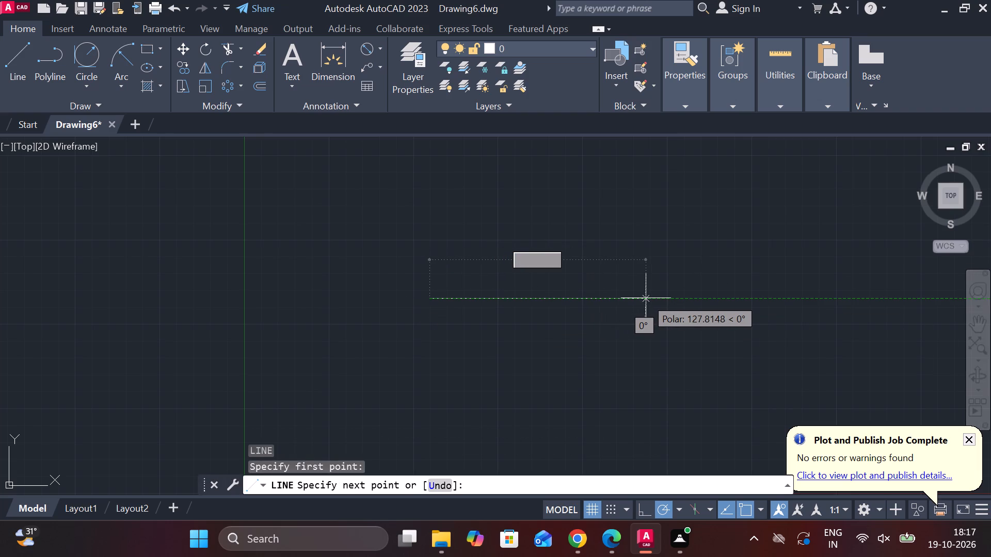
pyautogui.press('1')
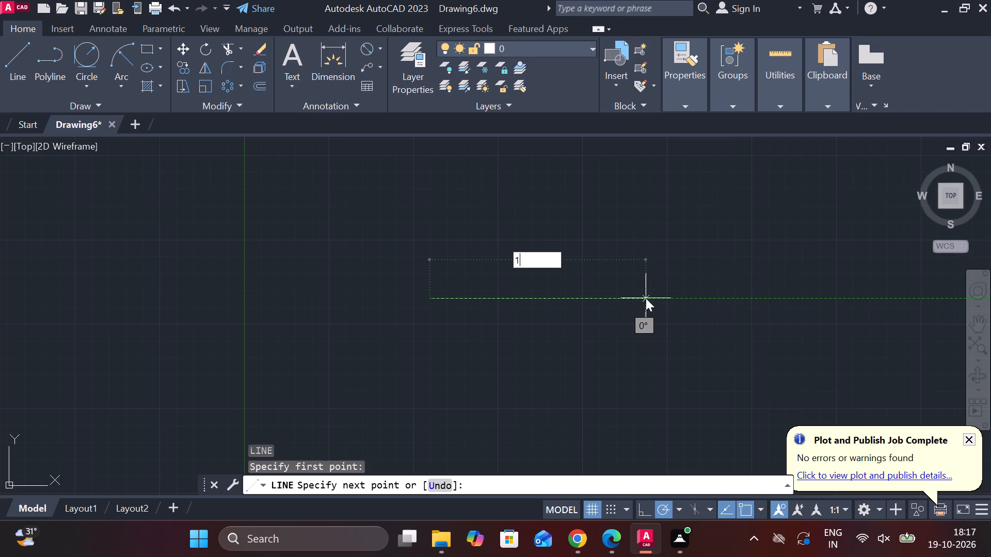
pyautogui.write('68')
pyautogui.press('Return')
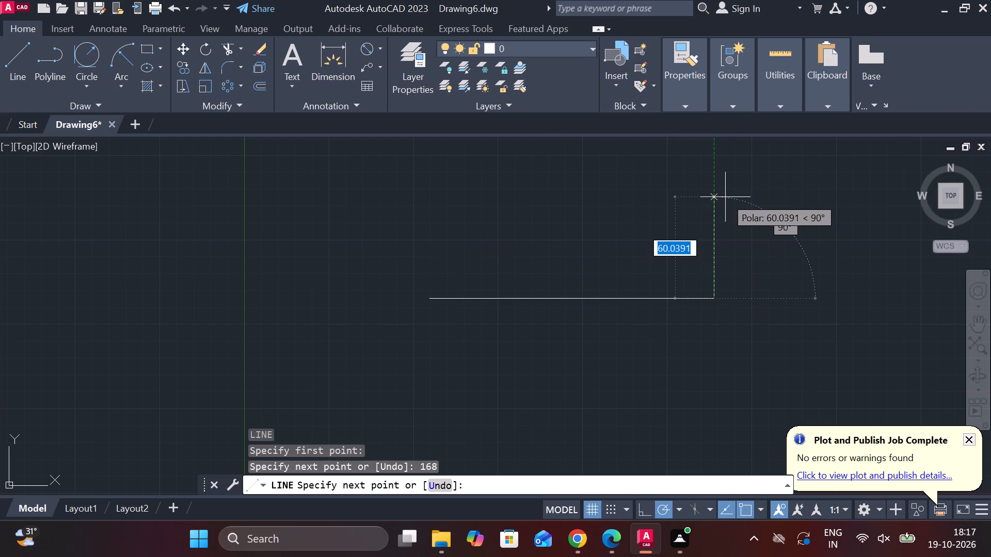
pyautogui.write('60')
pyautogui.press('Return')
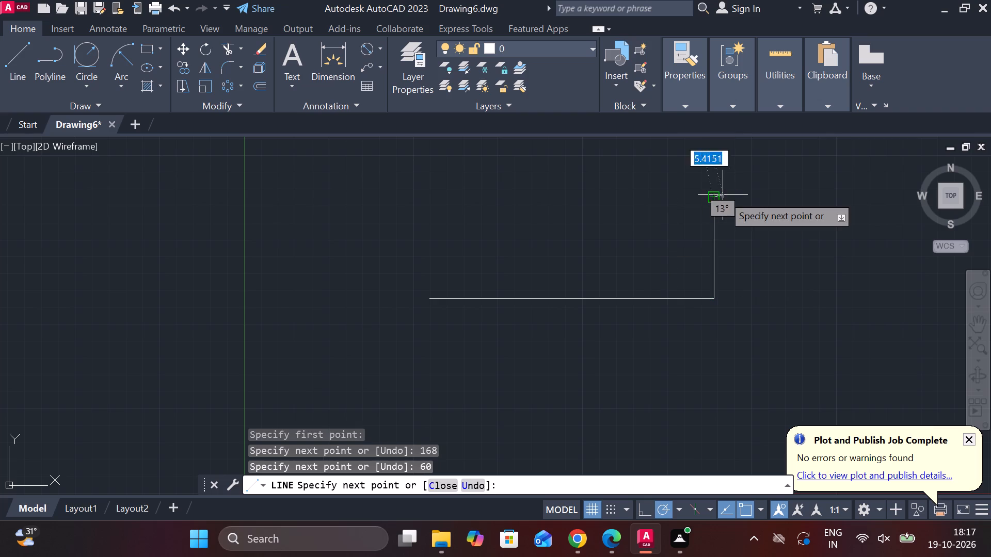
pyautogui.press('1')
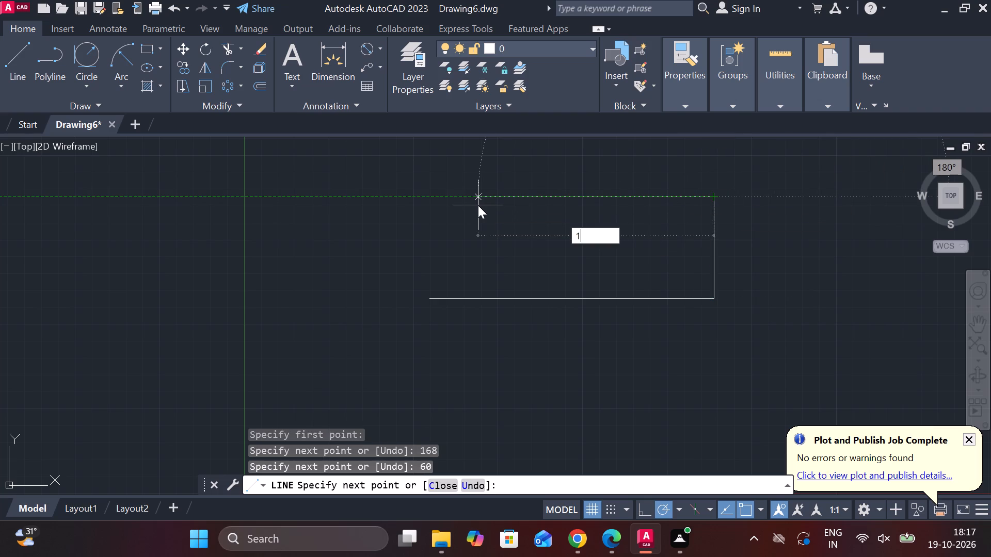
pyautogui.write('68')
pyautogui.press('Return')
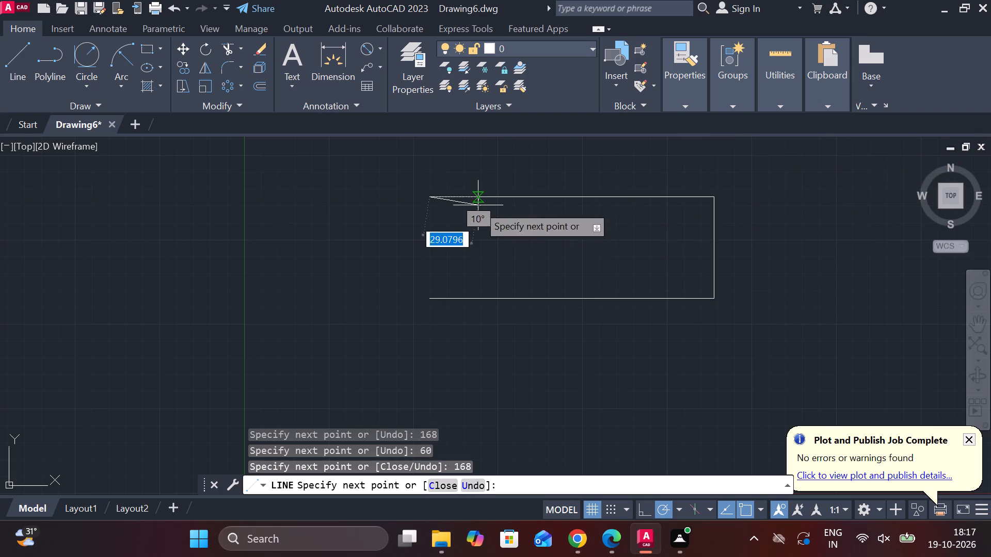
pyautogui.click(429, 305)
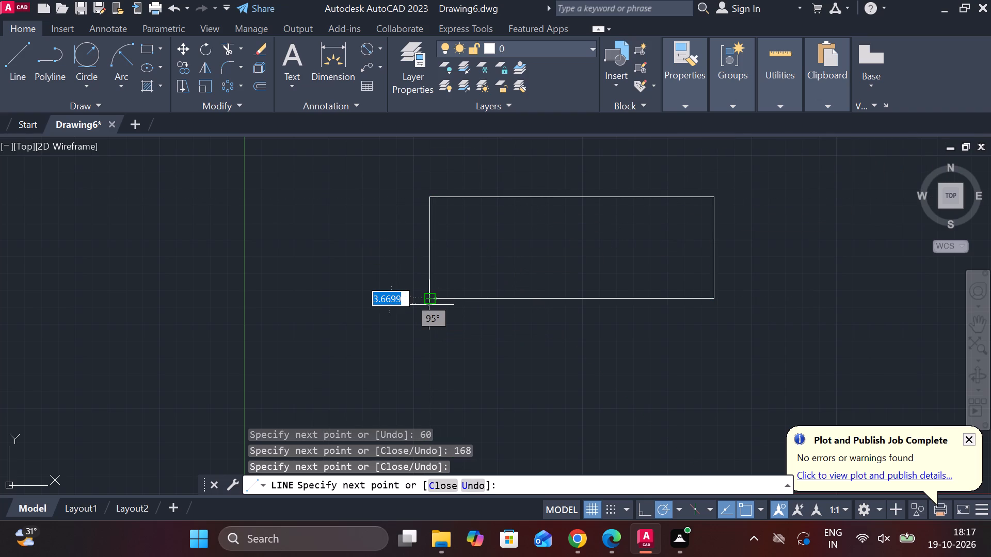
pyautogui.hotkey('ctrl', 'z')
pyautogui.write('c')
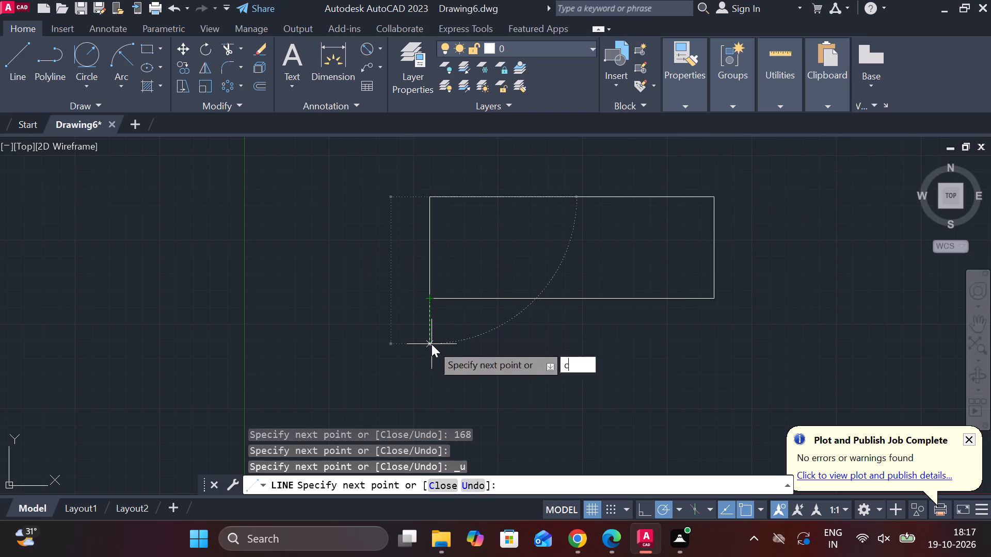
pyautogui.press('space')
# Draw a circle of diameter 15 centred on the rectangle's lower-left corner.
pyautogui.moveTo(484, 293); pyautogui.dragTo(475, 298, button='middle')
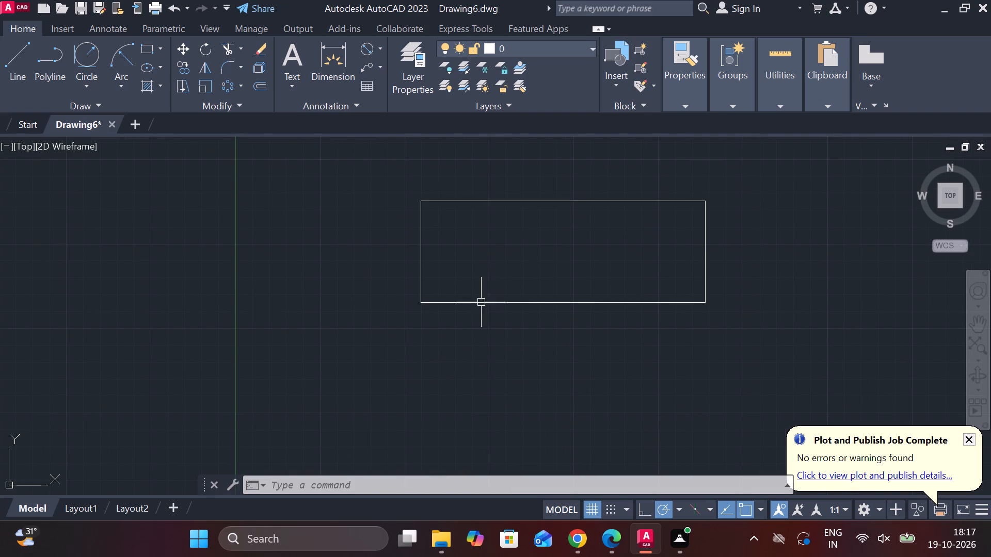
pyautogui.press('c')
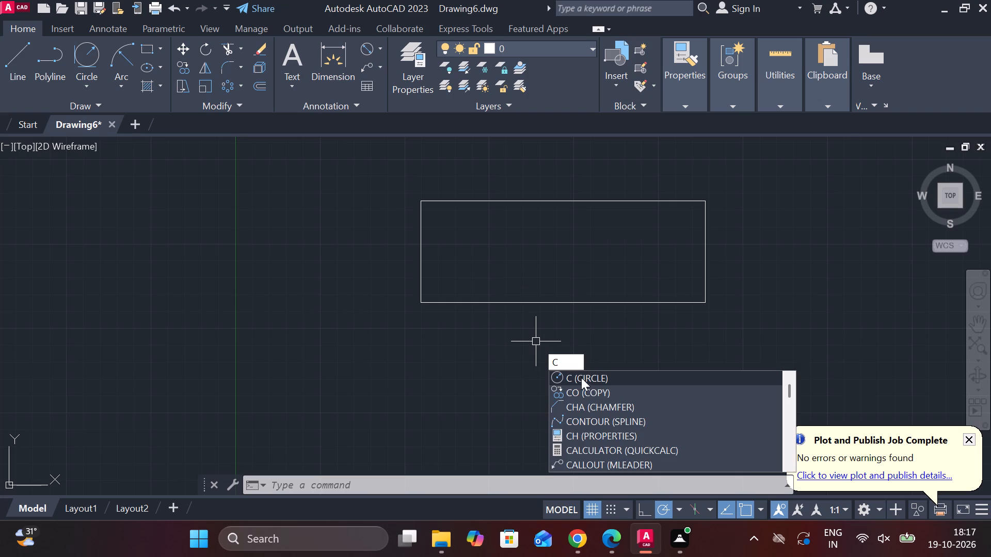
pyautogui.click(587, 379)
pyautogui.click(419, 300)
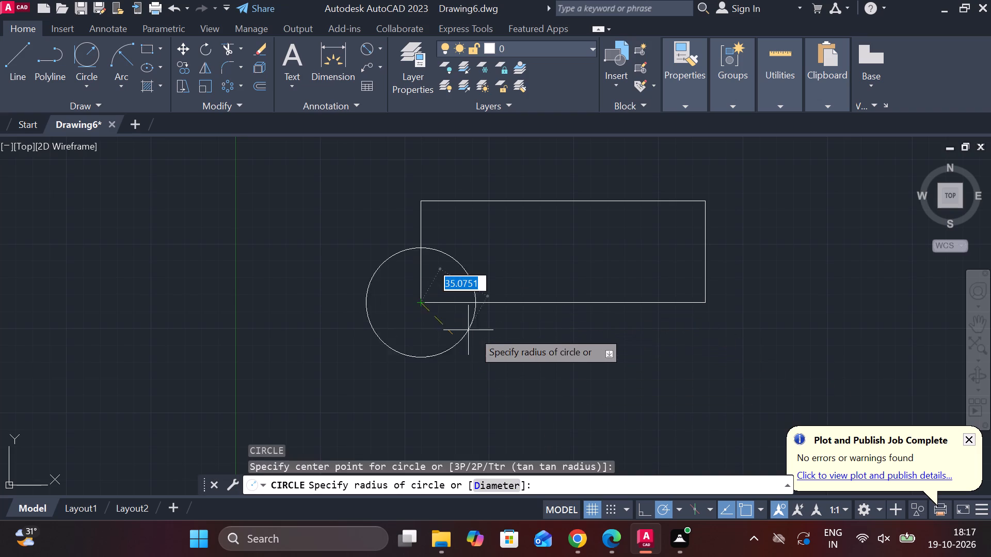
pyautogui.write('d')
pyautogui.press('space')
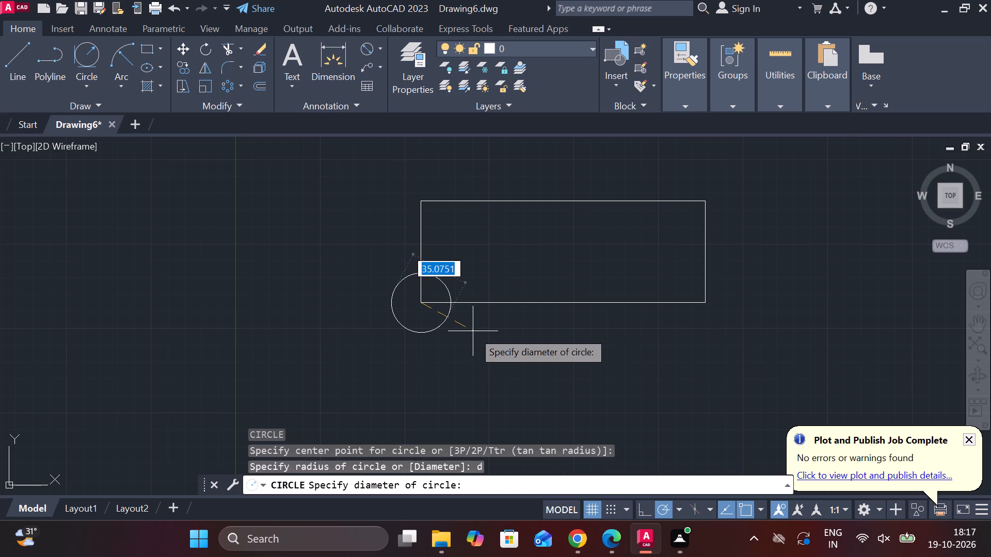
pyautogui.write('15')
pyautogui.press('space')
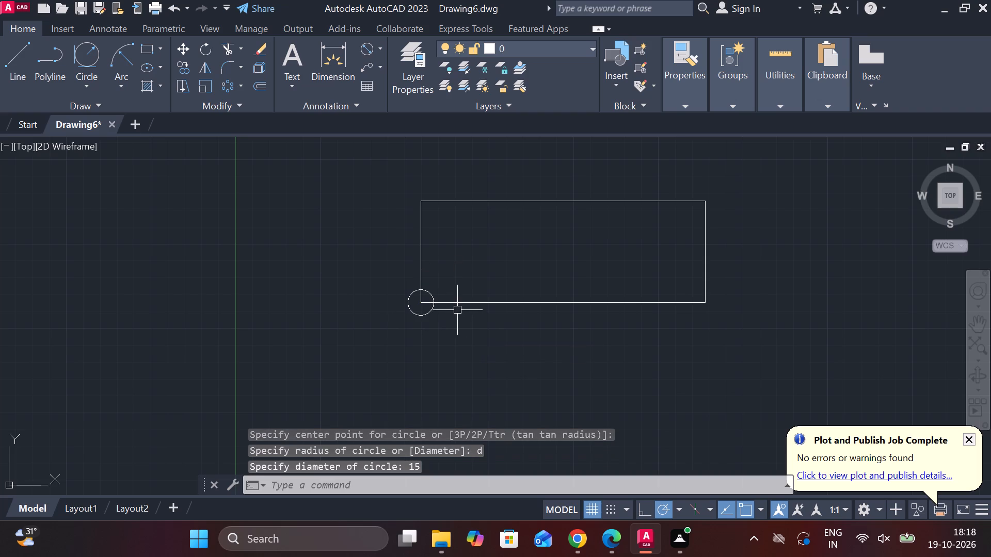
# Move the circle 15 to the right and 30 up, into the rectangle.
pyautogui.click(436, 298)
pyautogui.press('m')
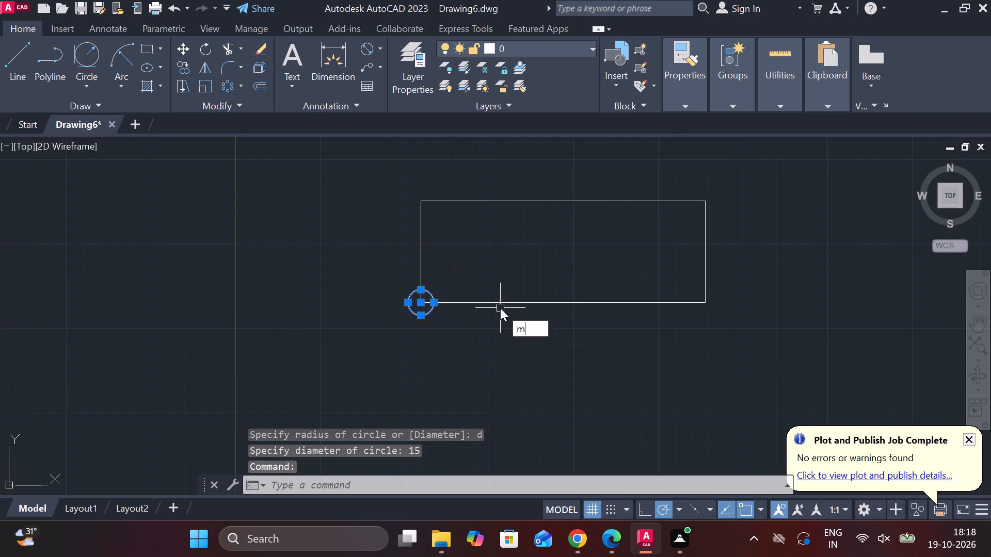
pyautogui.press('Return')
pyautogui.click(423, 300)
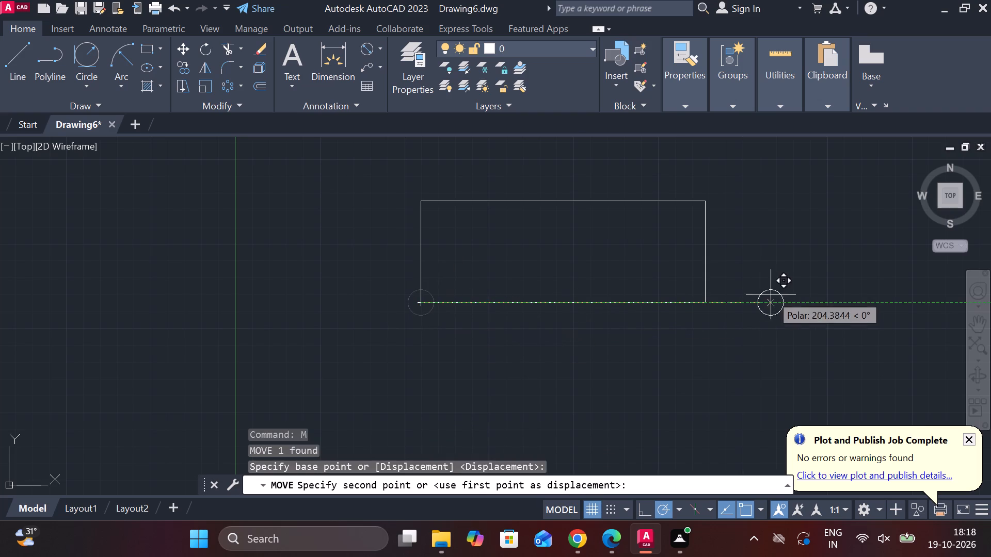
pyautogui.write('15')
pyautogui.press('space')
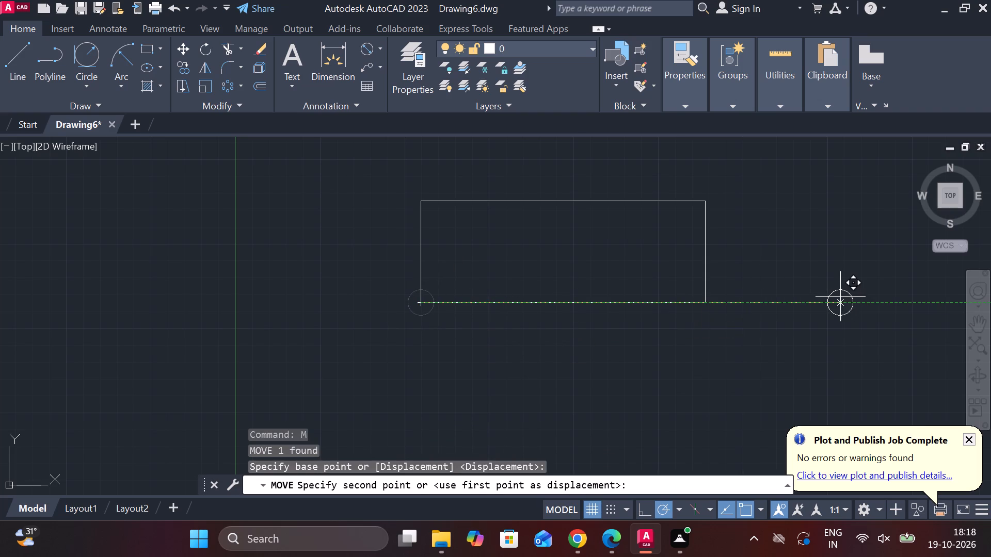
pyautogui.click(459, 293)
pyautogui.press('m')
pyautogui.press('Return')
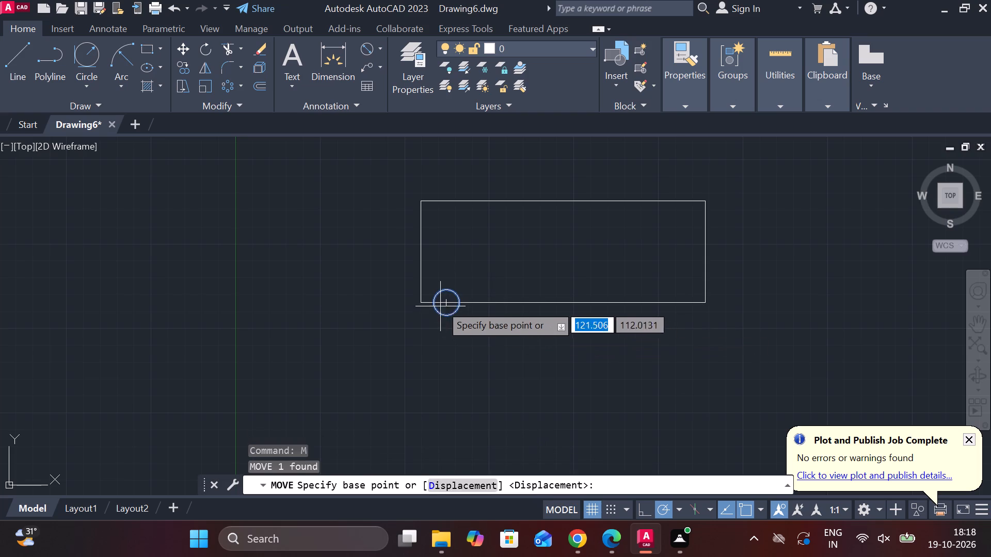
pyautogui.click(447, 304)
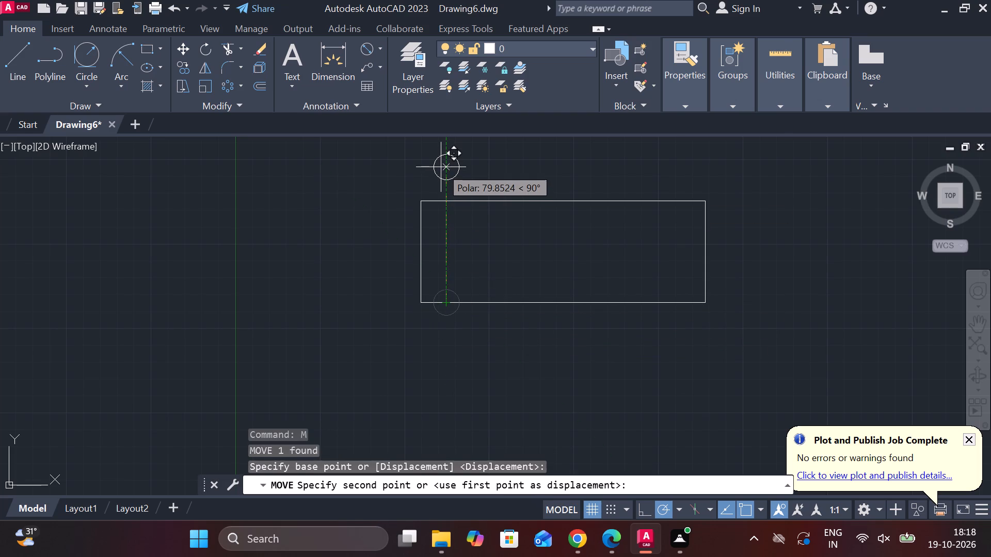
pyautogui.write('30')
pyautogui.press('Return')
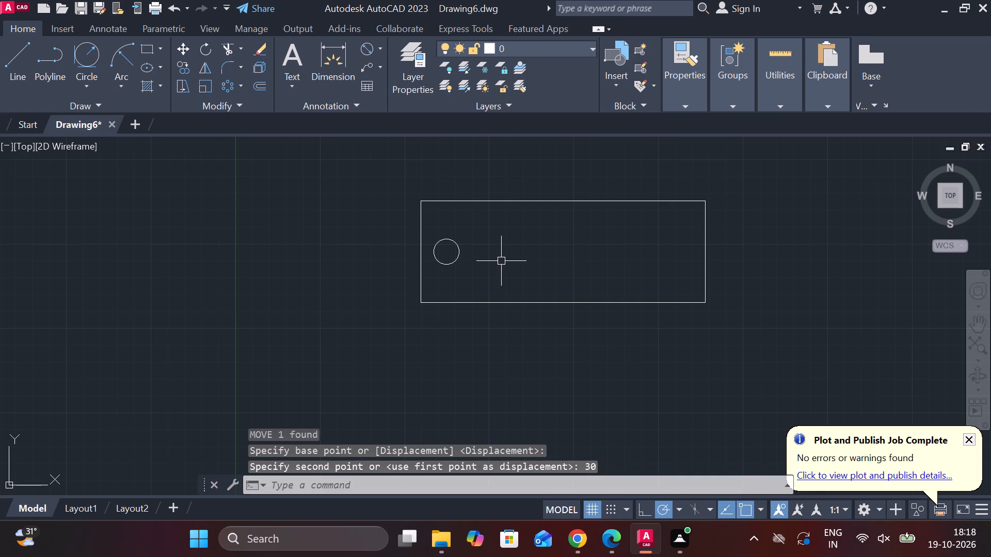
# Mirror the circle about the rectangle's vertical centreline through the midpoints of its long sides, keeping the original.
pyautogui.click(483, 268)
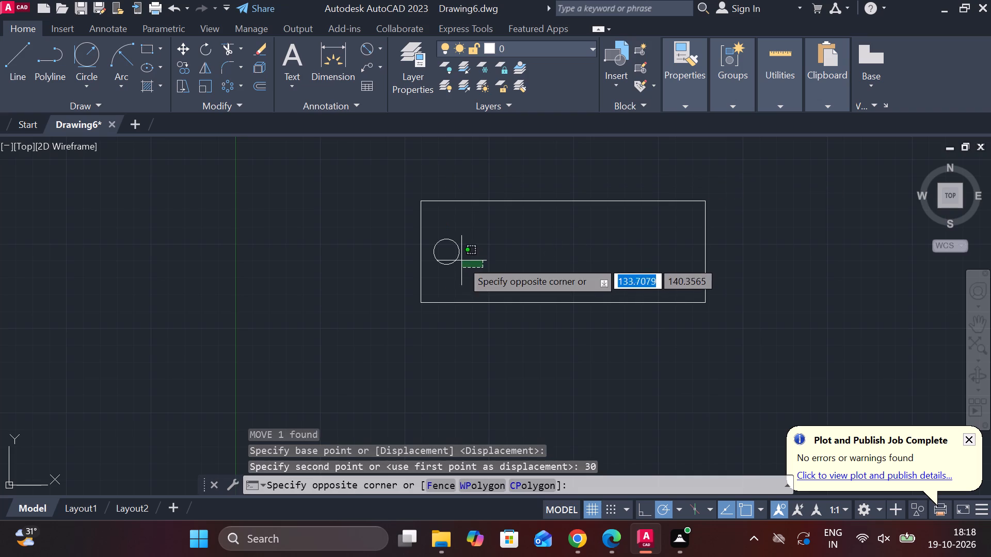
pyautogui.click(433, 234)
pyautogui.write('mi')
pyautogui.press('Return')
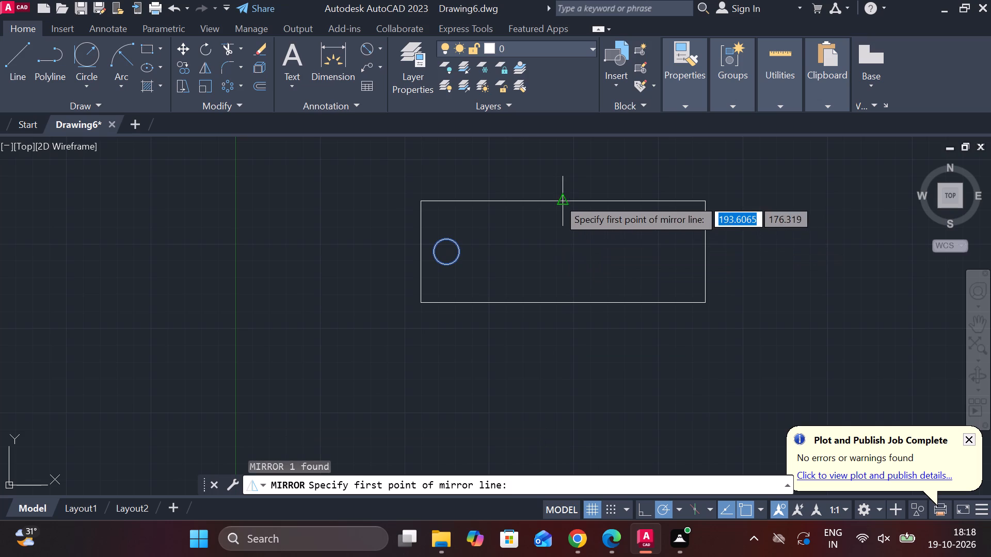
pyautogui.click(558, 199)
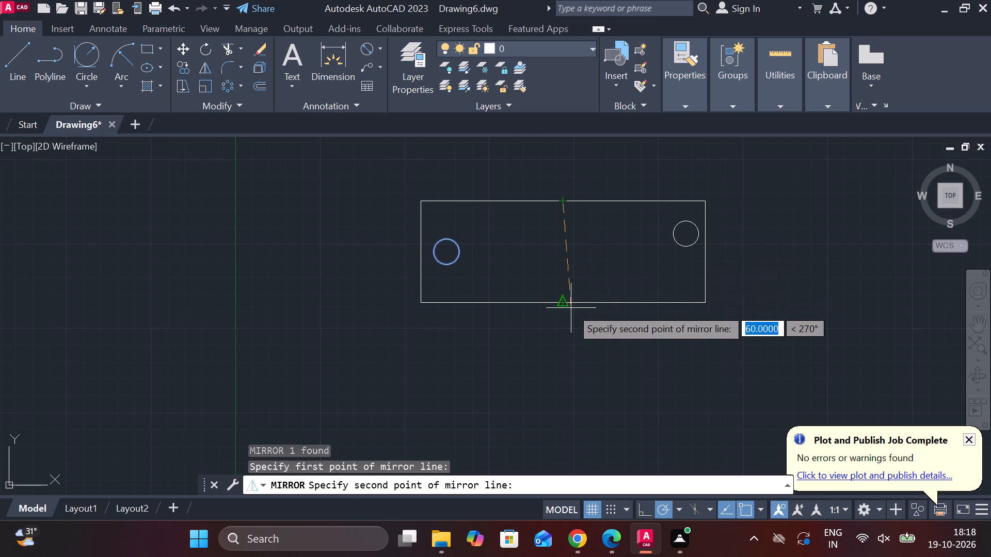
pyautogui.click(559, 303)
pyautogui.moveTo(590, 360); pyautogui.dragTo(559, 303)
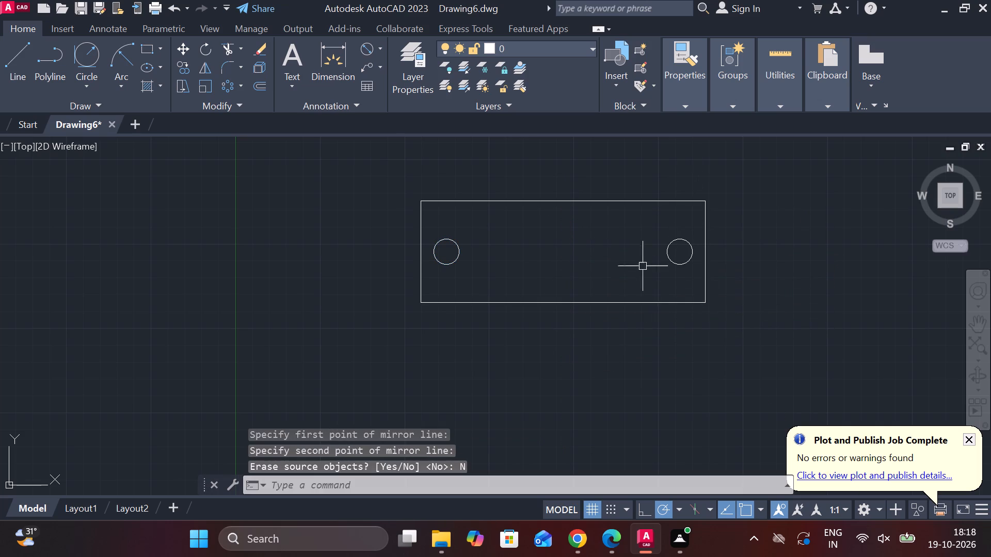
# Fillet the rectangle's upper-right and lower-right corners with radius 9.
pyautogui.moveTo(560, 266); pyautogui.dragTo(432, 266, button='middle')
pyautogui.moveTo(459, 267); pyautogui.dragTo(476, 270, button='middle')
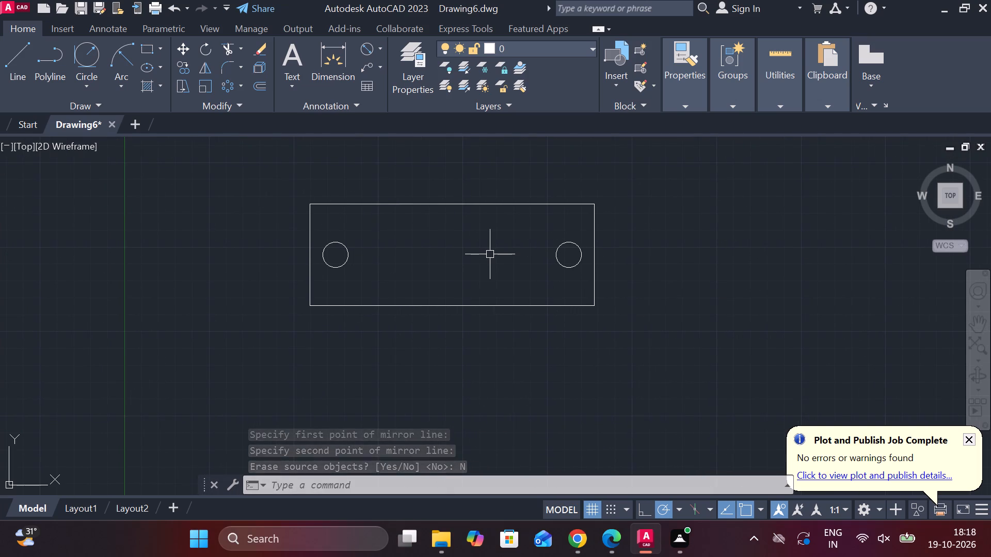
pyautogui.write('f r')
pyautogui.press('space')
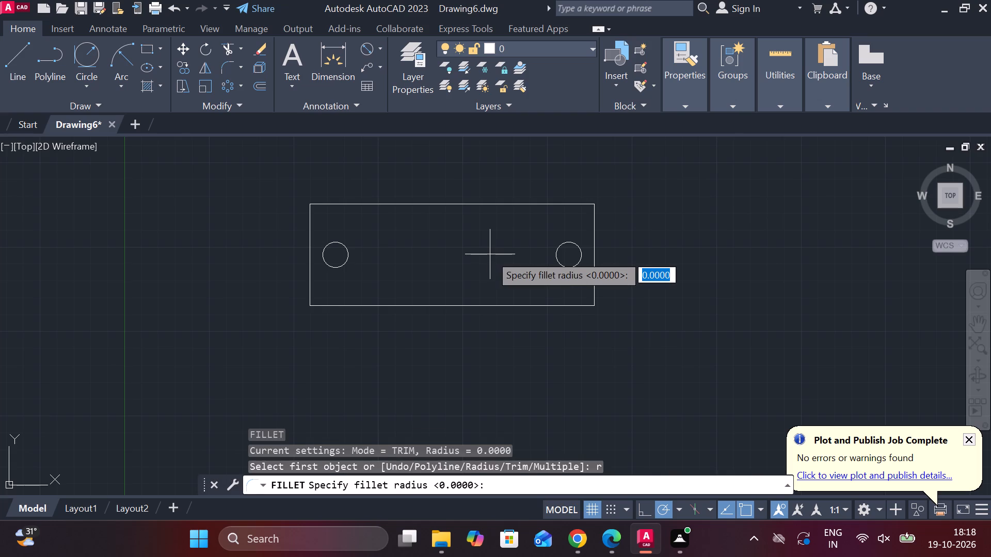
pyautogui.press('9')
pyautogui.press('Return')
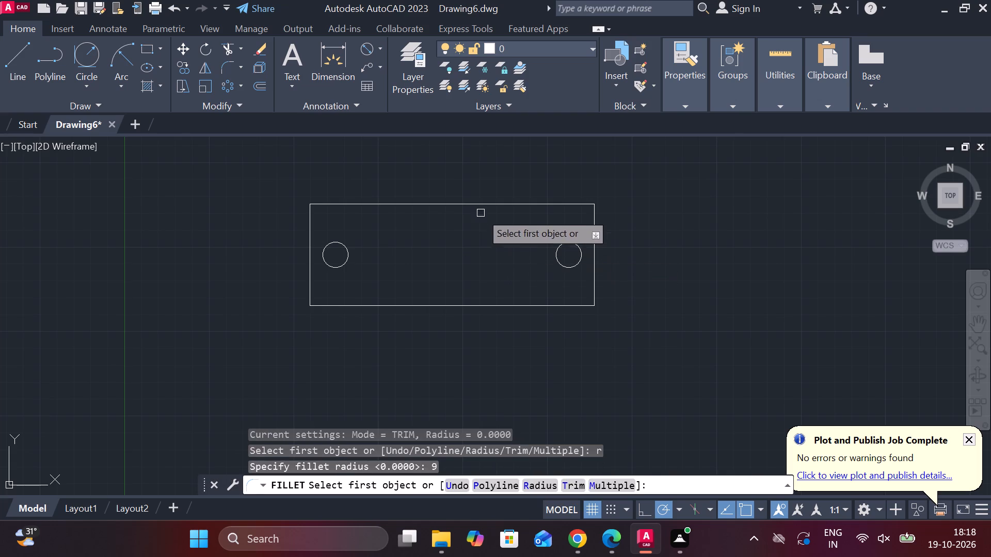
pyautogui.click(568, 206)
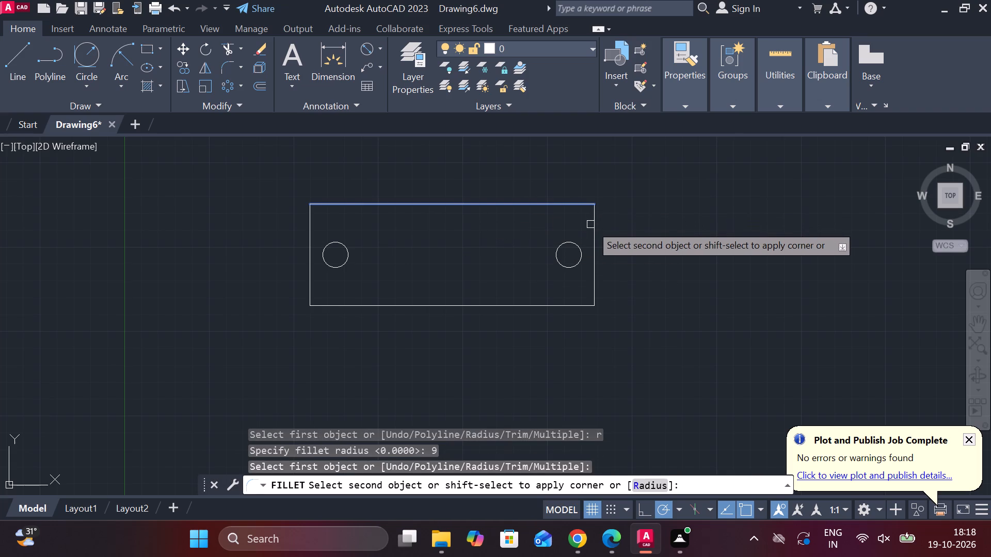
pyautogui.click(590, 224)
pyautogui.press('space')
pyautogui.click(582, 309)
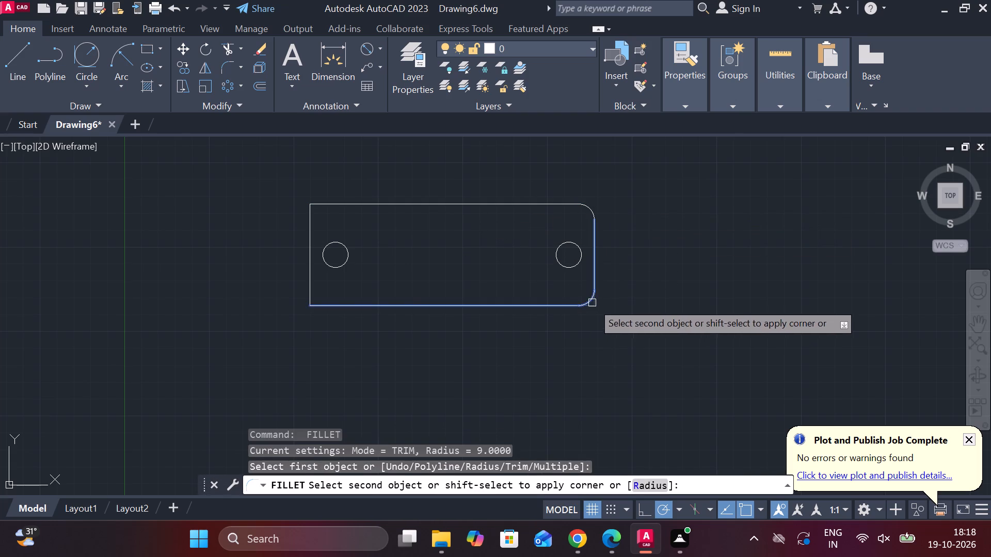
pyautogui.click(597, 299)
# Fillet the rectangle's upper-left and lower-left corners with the same radius of 9.
pyautogui.press('space')
pyautogui.click(329, 205)
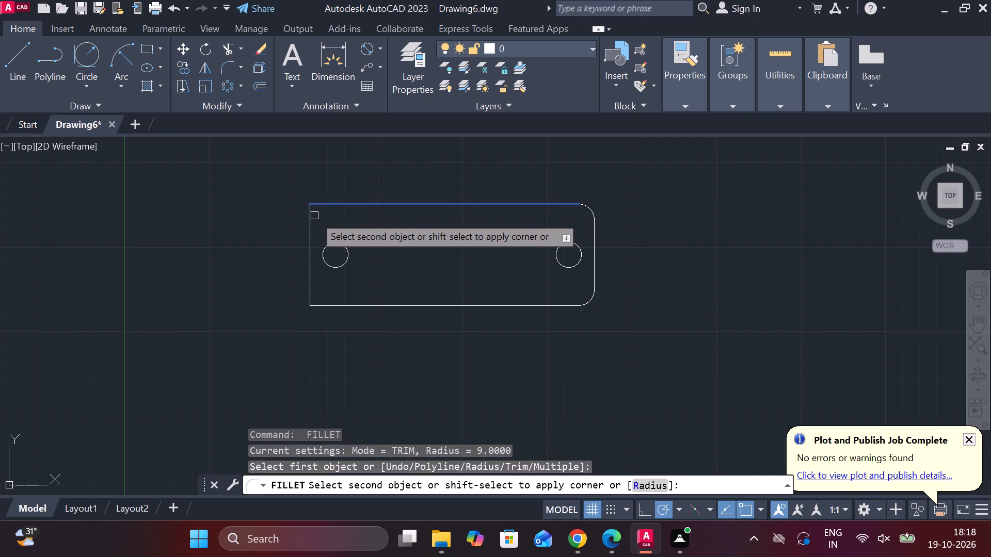
pyautogui.click(311, 222)
pyautogui.press('space')
pyautogui.click(310, 285)
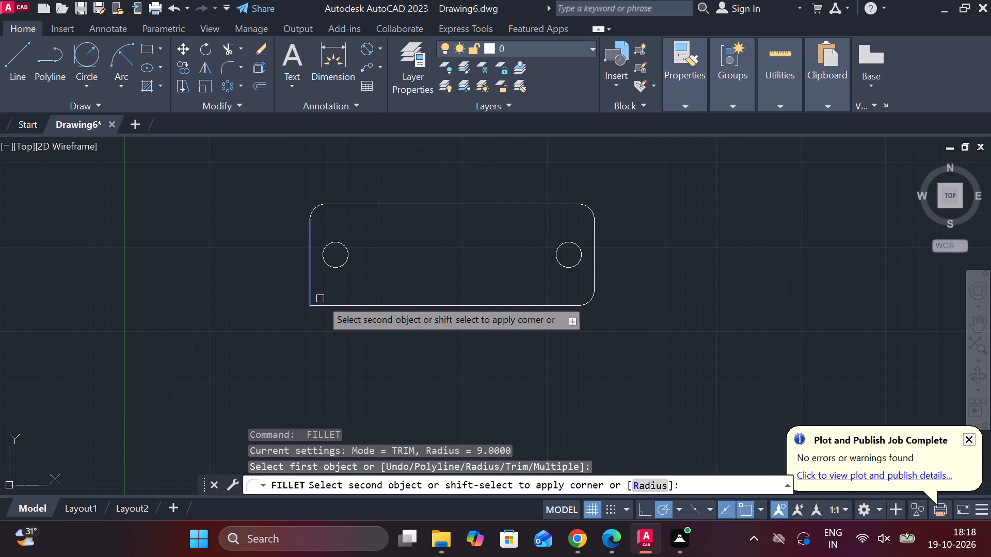
pyautogui.click(324, 304)
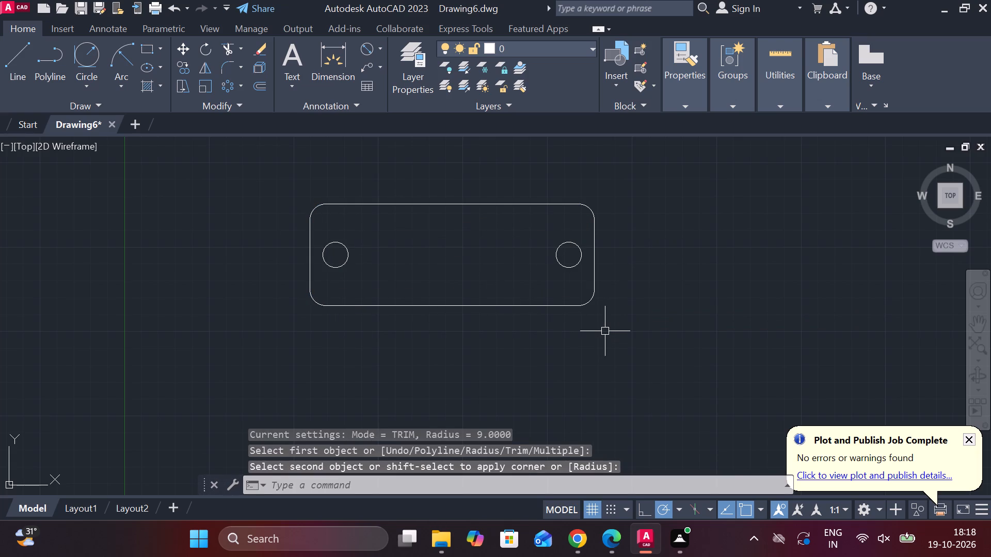
pyautogui.press('Escape')
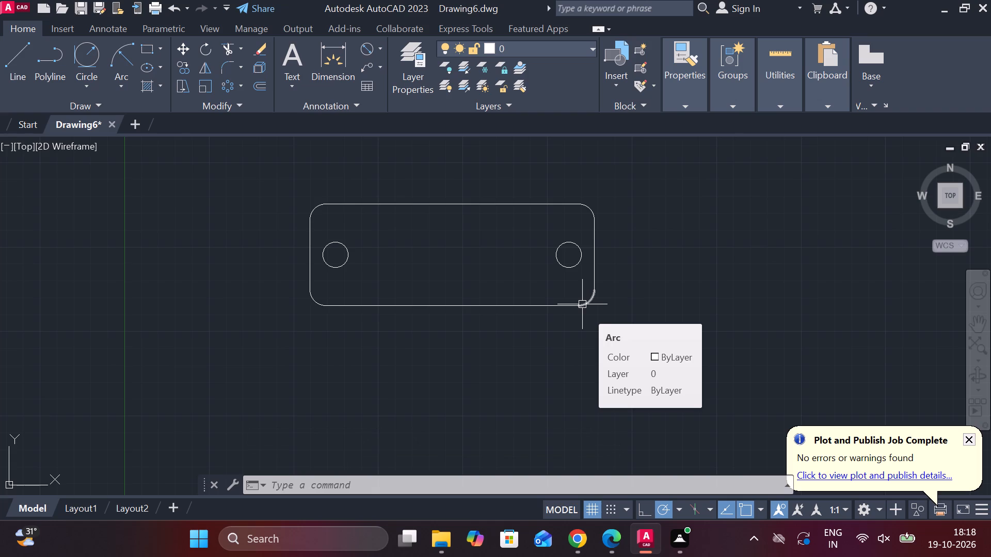
# Draw a vertical centreline from the midpoint of the plate's bottom edge to the midpoint of its top edge.
pyautogui.press('l')
pyautogui.press('Return')
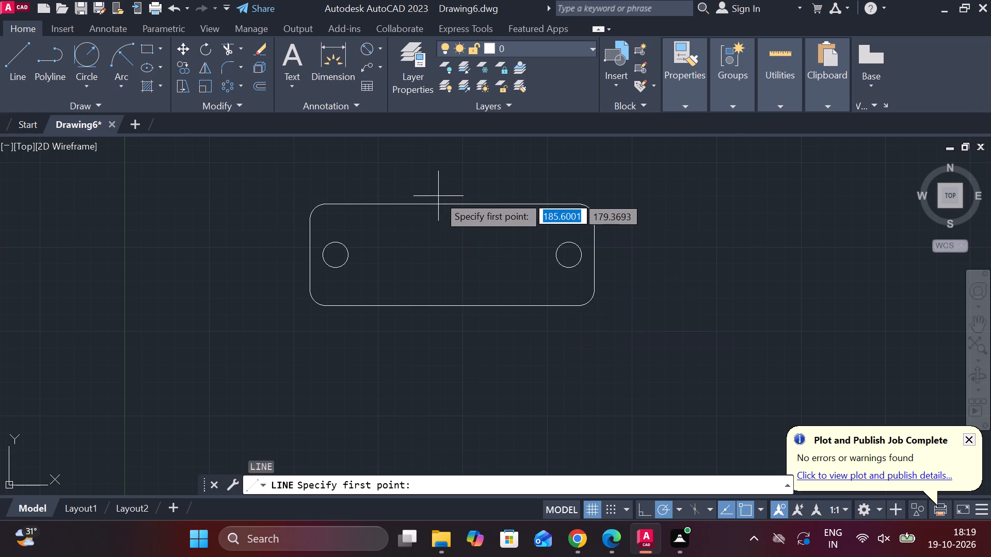
pyautogui.click(454, 301)
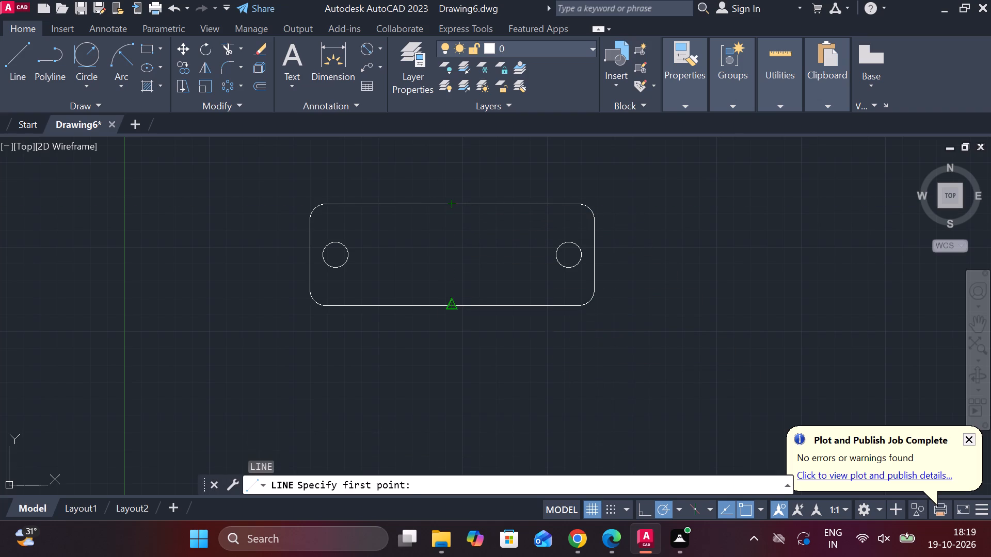
pyautogui.click(452, 204)
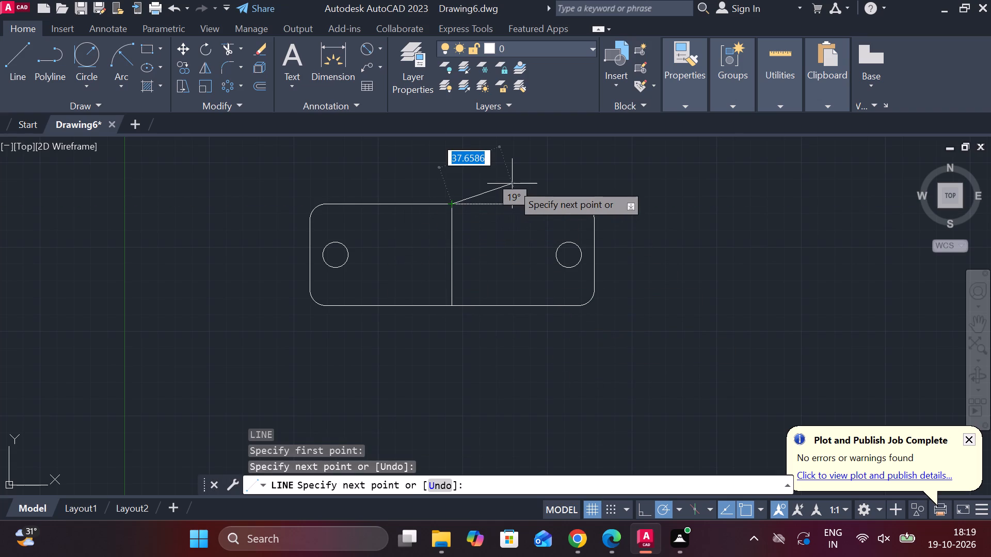
pyautogui.press('Escape')
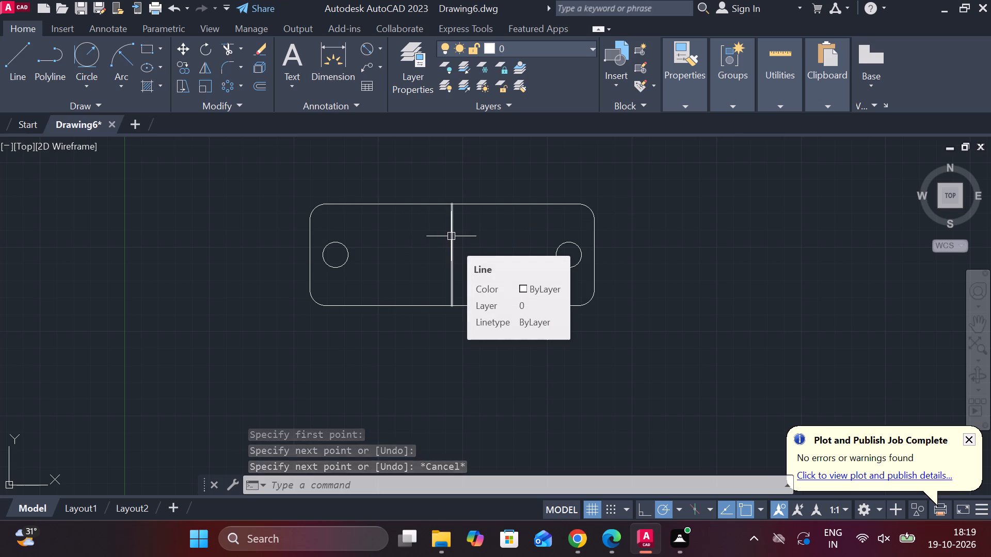
# Offset the vertical centreline by 21 to each side.
pyautogui.click(451, 236)
pyautogui.press('o')
pyautogui.press('Return')
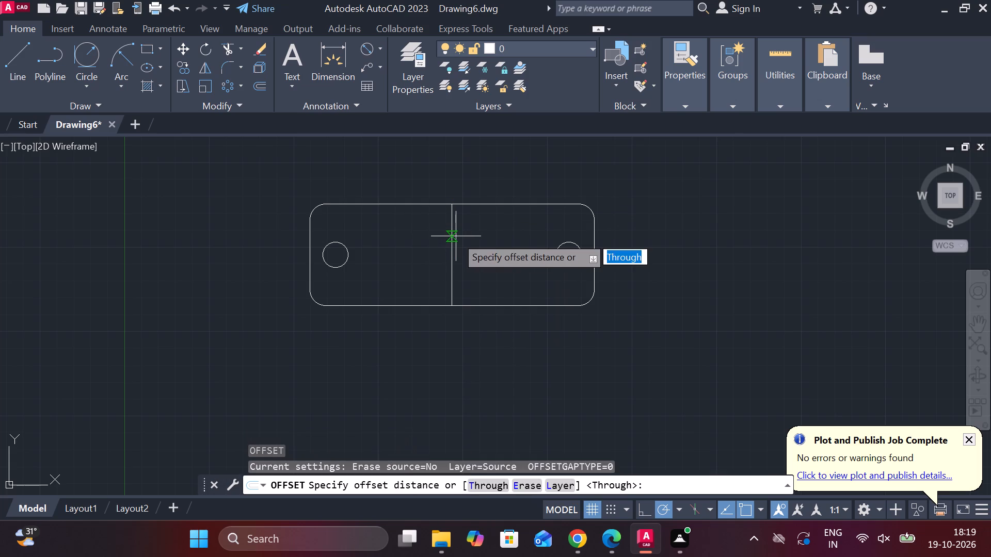
pyautogui.press('Return')
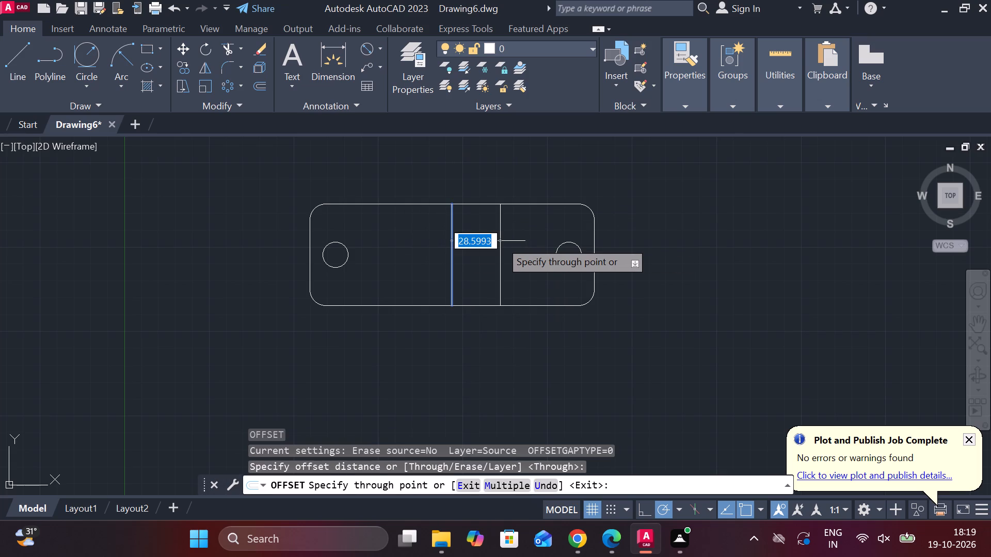
pyautogui.write('21')
pyautogui.press('space')
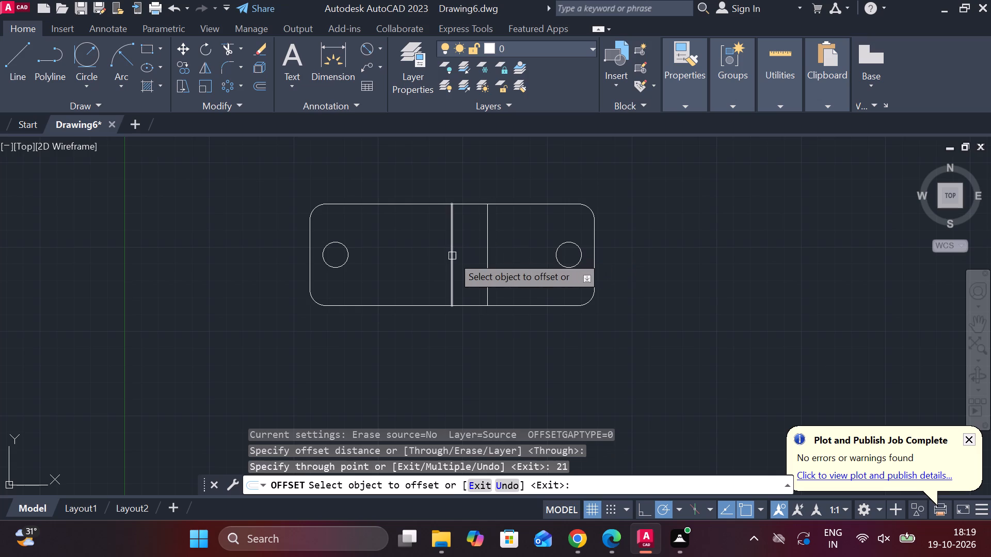
pyautogui.click(452, 256)
pyautogui.write('21')
pyautogui.press('space')
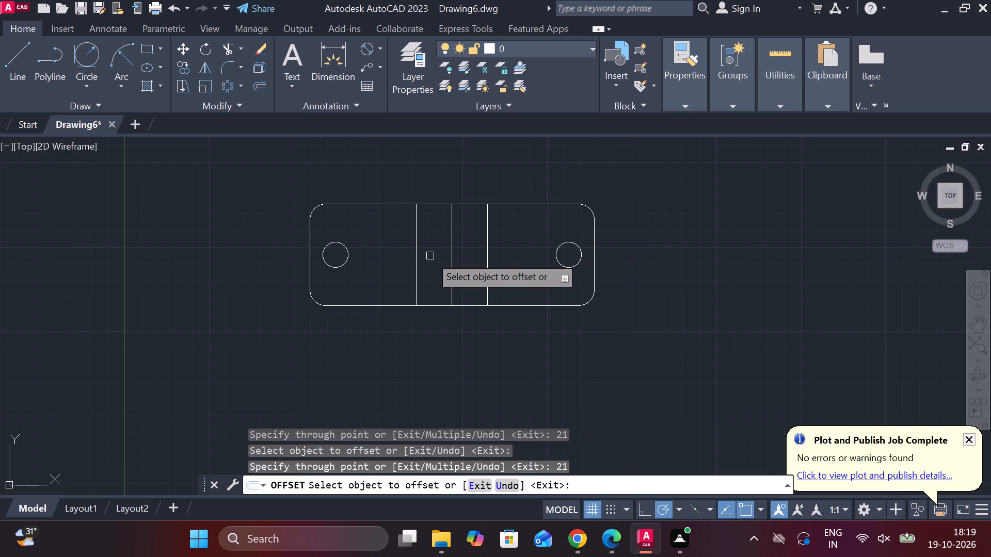
pyautogui.press('Escape')
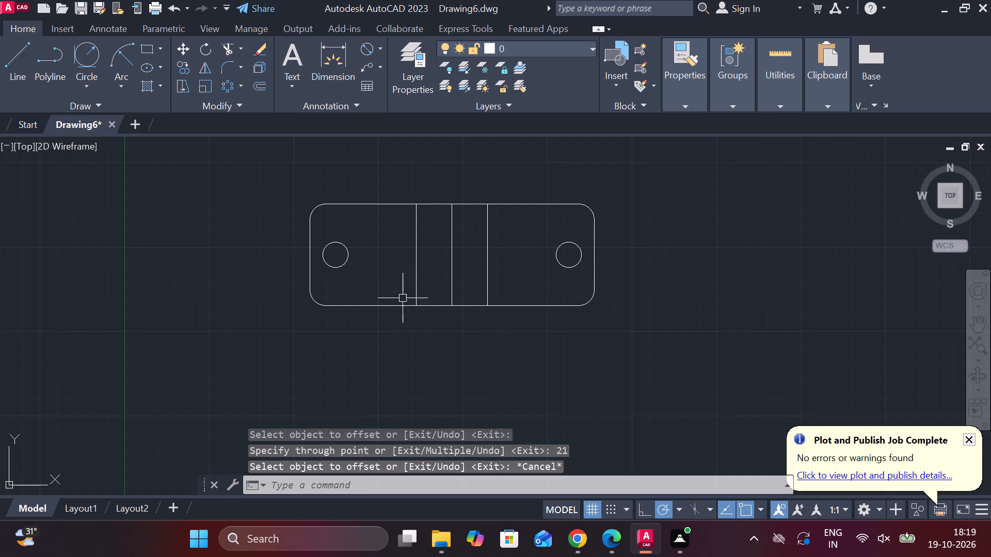
# Offset the plate's bottom edge up by 10, the resulting line up by 22, and that line up by another 10.
pyautogui.press('o')
pyautogui.press('Return')
pyautogui.press('Return')
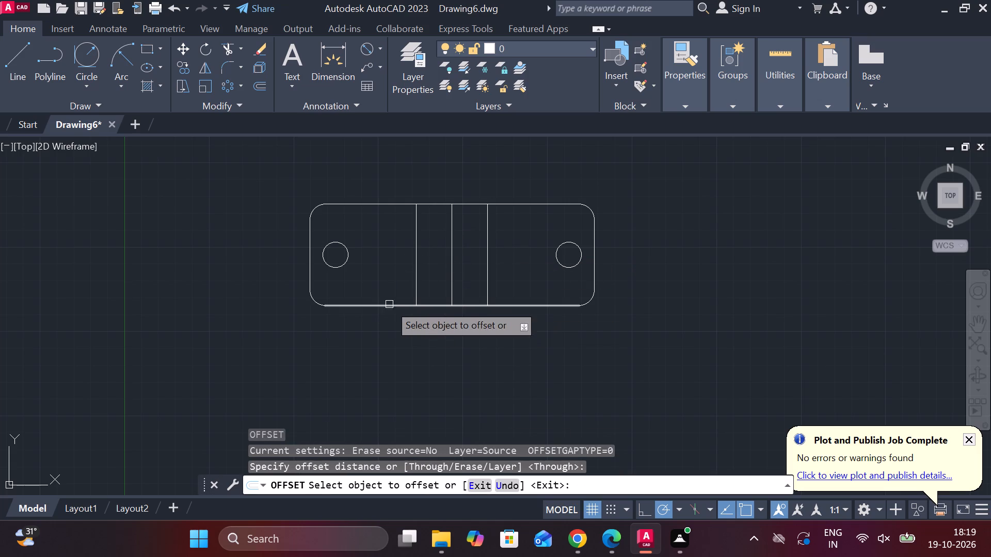
pyautogui.click(386, 304)
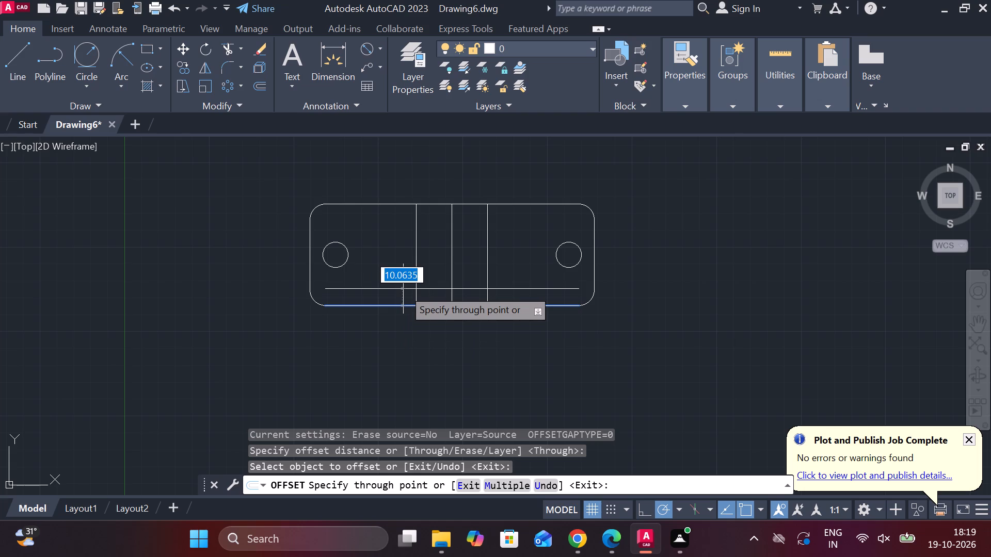
pyautogui.write('10')
pyautogui.press('Return')
pyautogui.click(403, 289)
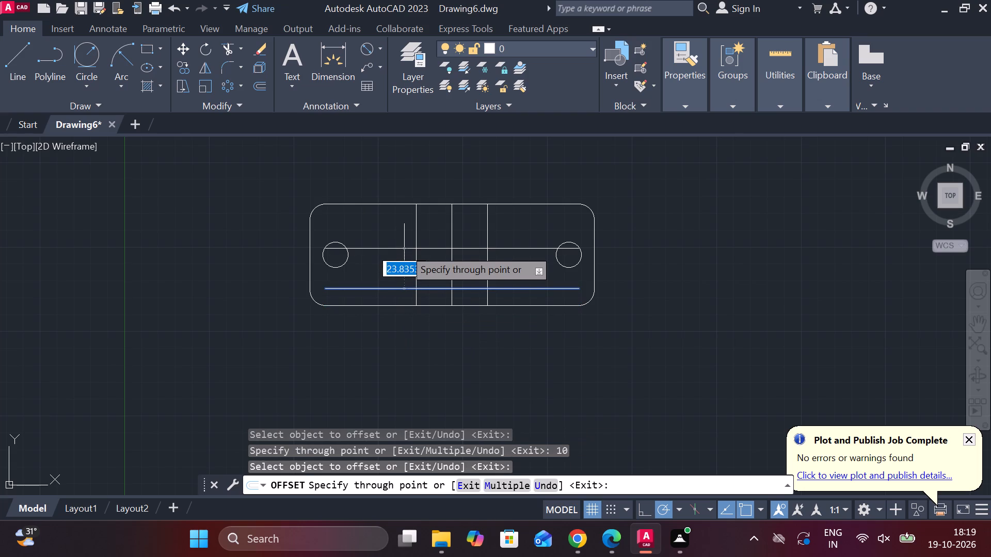
pyautogui.write('22')
pyautogui.press('space')
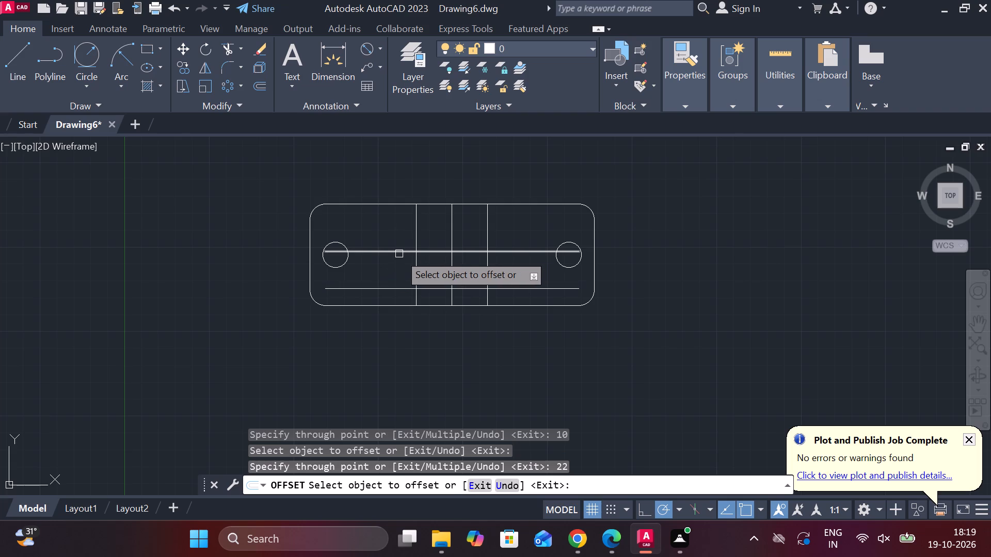
pyautogui.click(399, 254)
pyautogui.press('1')
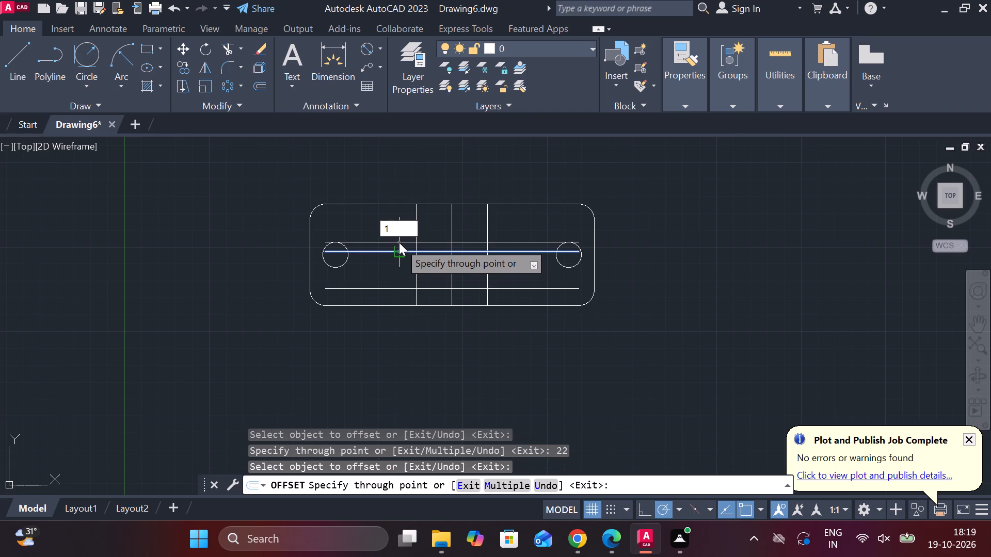
pyautogui.press('0')
pyautogui.press('Return')
pyautogui.press('Escape')
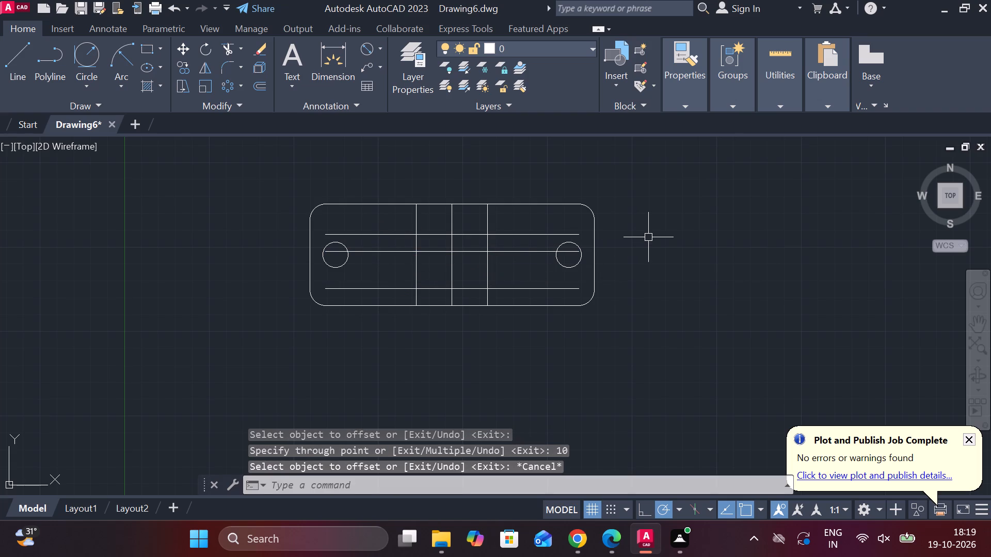
# Trim the three inner horizontal lines outside the outer vertical lines, including the leftover segment inside the left hole.
pyautogui.write('tr')
pyautogui.press('space')
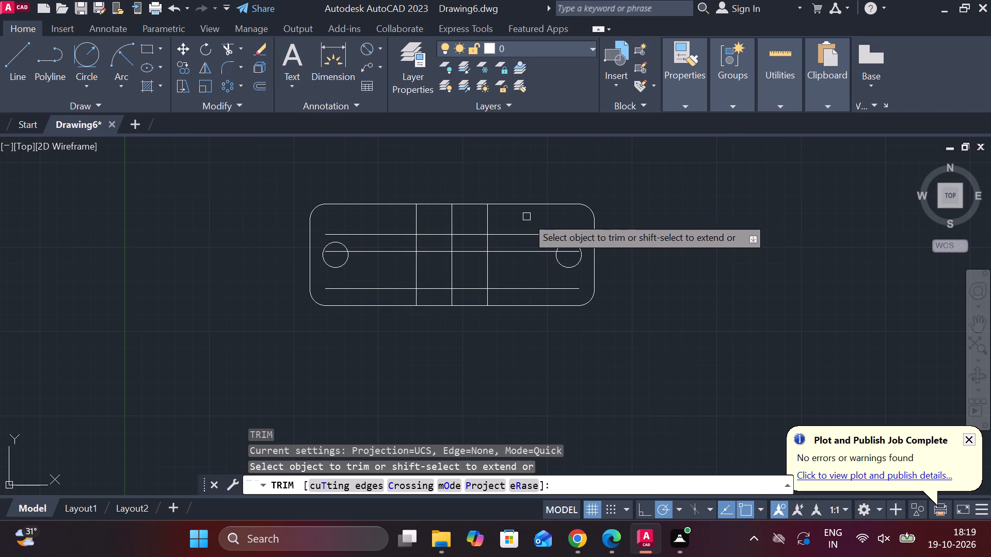
pyautogui.moveTo(526, 217); pyautogui.dragTo(520, 292)
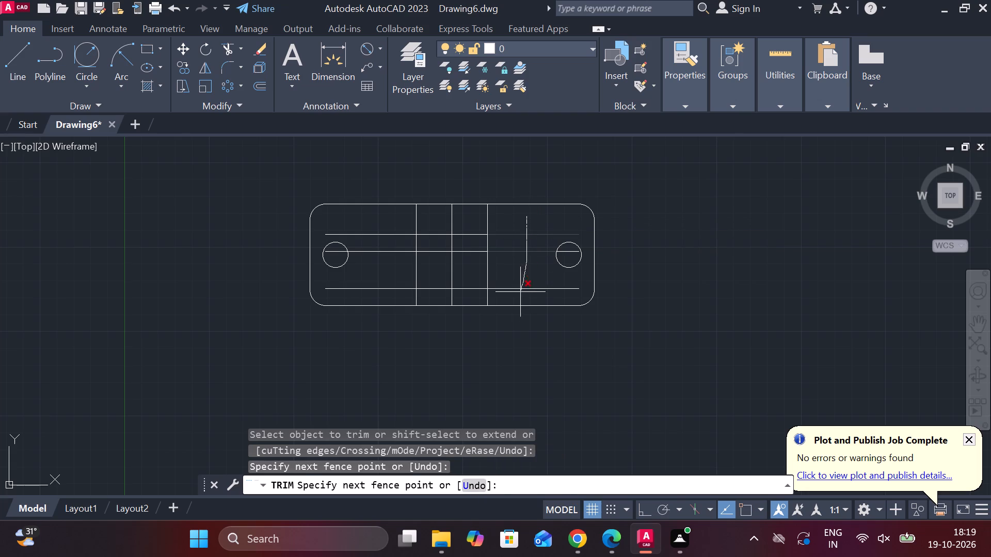
pyautogui.moveTo(520, 292); pyautogui.dragTo(518, 296)
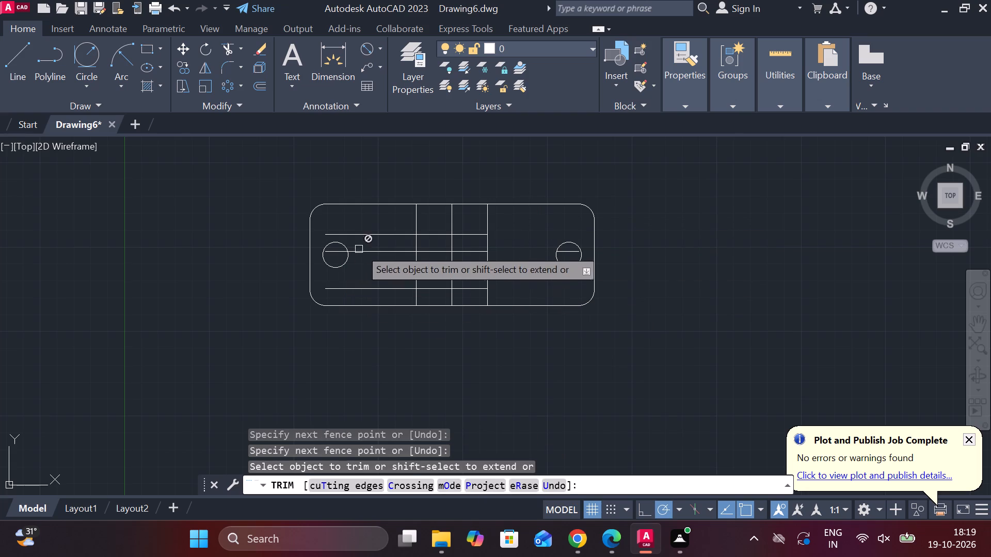
pyautogui.moveTo(374, 223); pyautogui.dragTo(377, 294)
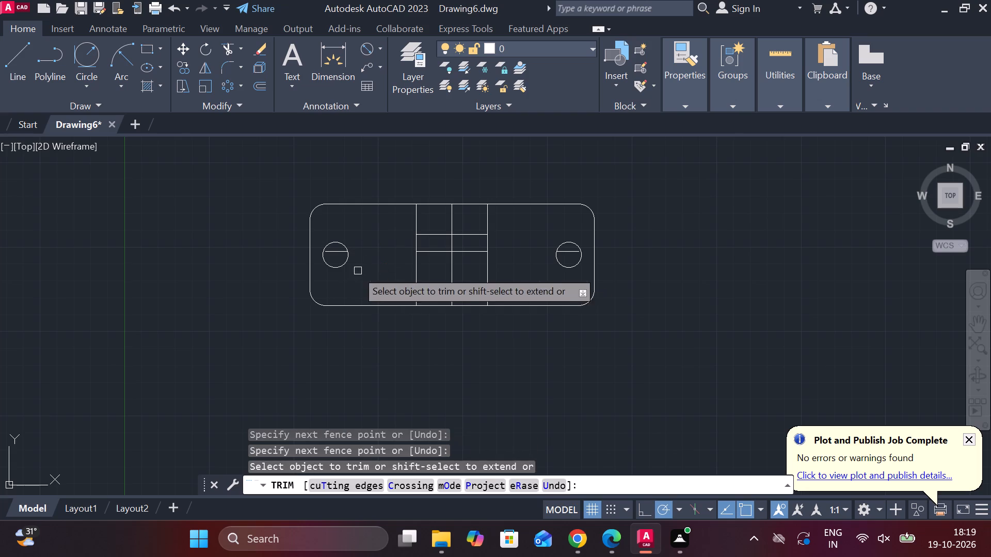
pyautogui.click(332, 254)
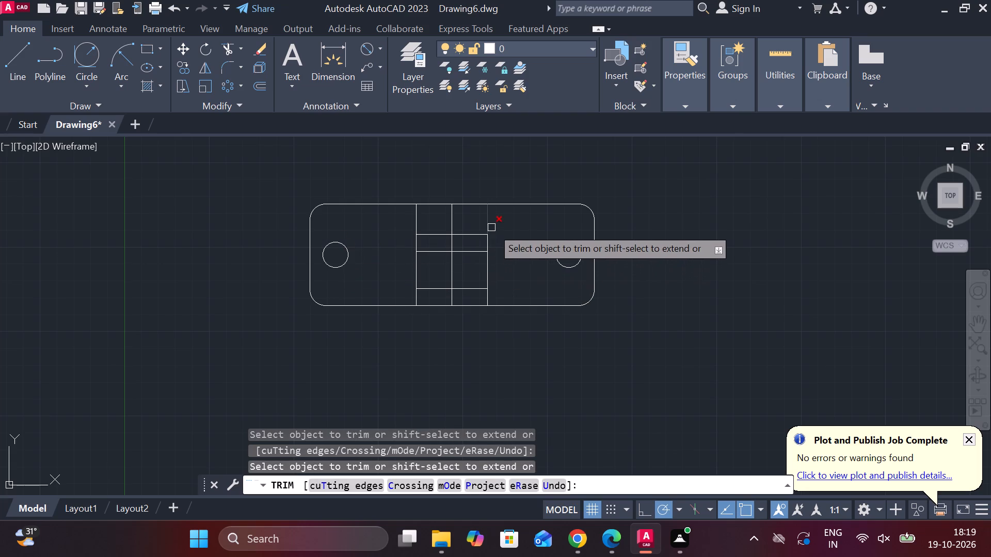
# Trim the vertical lines above the topmost inner horizontal line, and the two outer verticals above and below the central rectangle.
pyautogui.moveTo(492, 223); pyautogui.dragTo(397, 219)
pyautogui.moveTo(403, 225); pyautogui.dragTo(322, 226, button='middle')
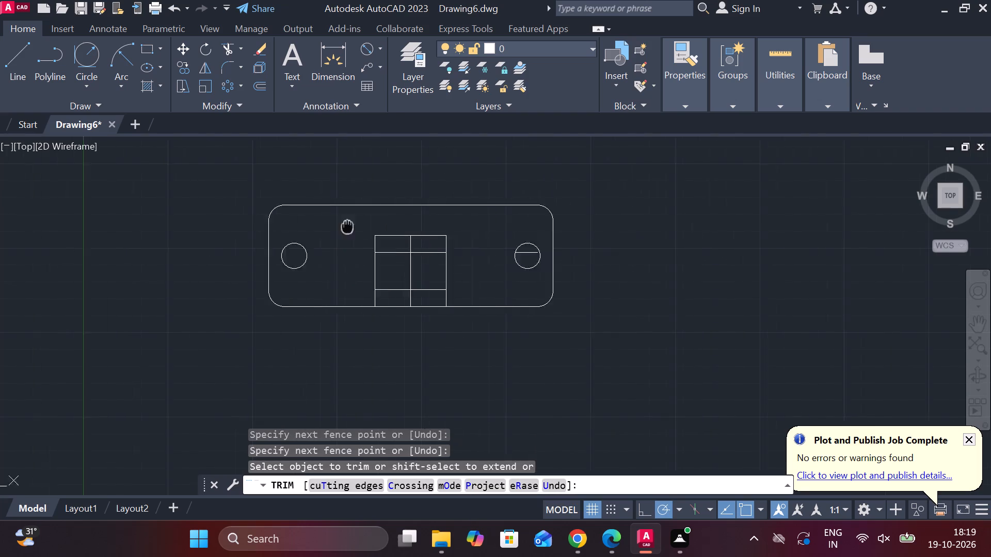
pyautogui.moveTo(322, 226); pyautogui.dragTo(301, 226, button='middle')
pyautogui.moveTo(398, 281); pyautogui.dragTo(426, 273, button='middle')
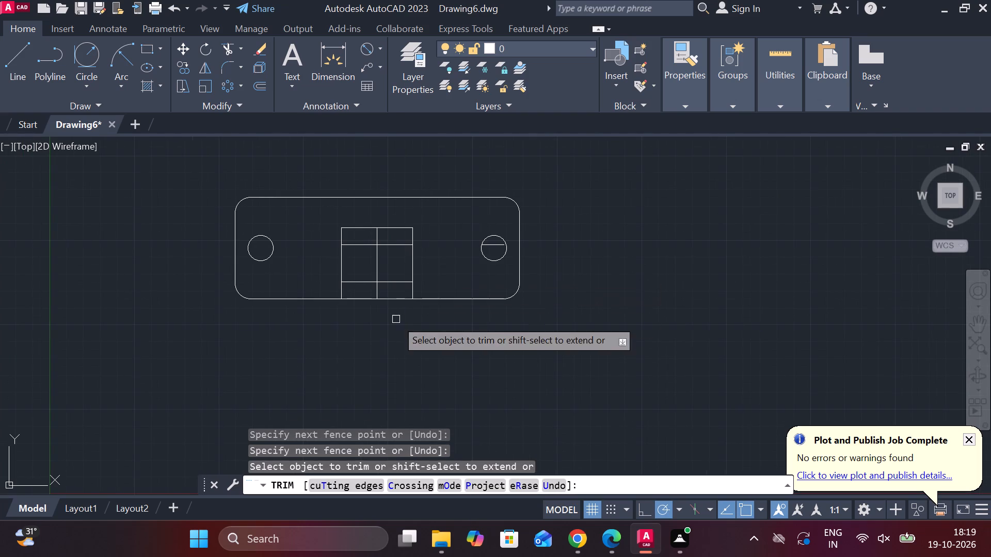
pyautogui.click(337, 291)
pyautogui.click(353, 291)
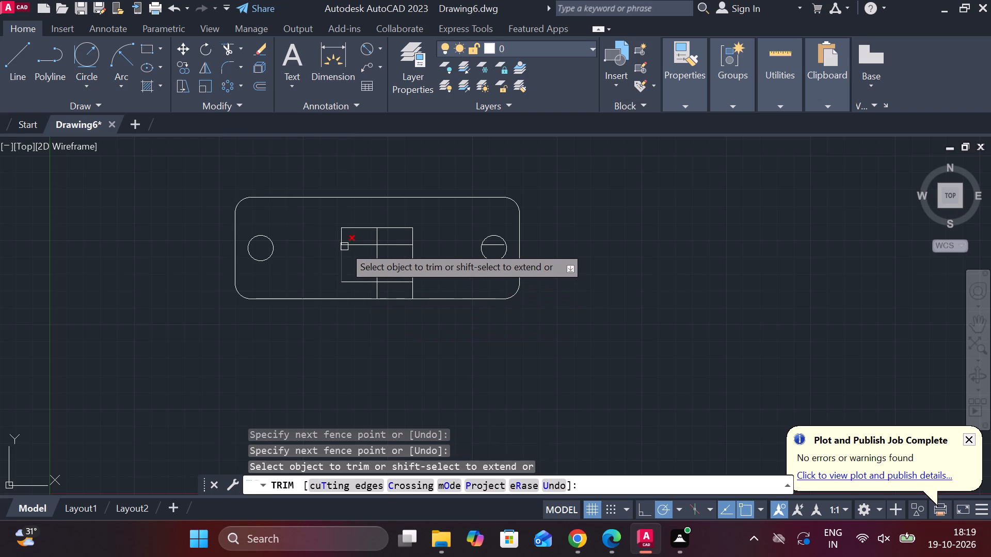
pyautogui.click(343, 239)
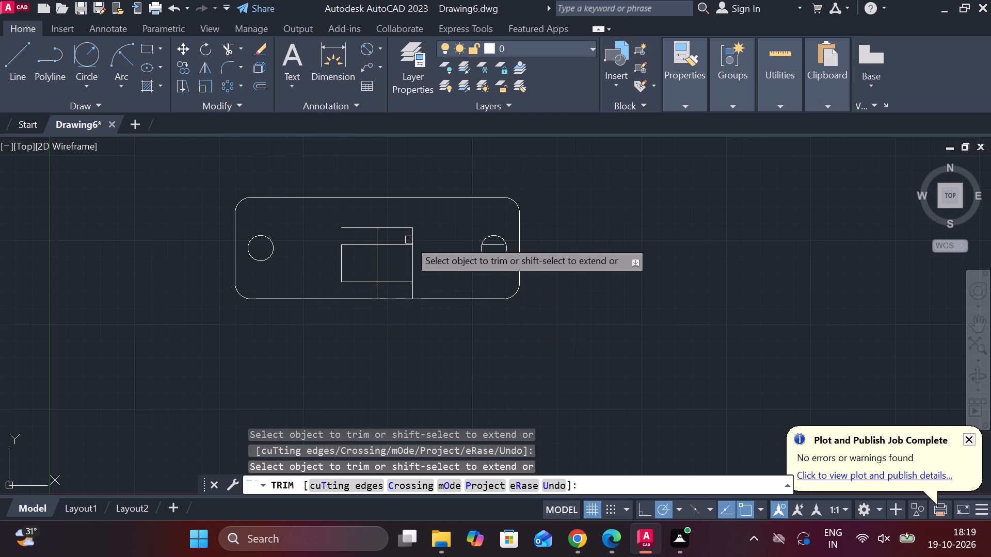
pyautogui.click(412, 237)
pyautogui.click(410, 292)
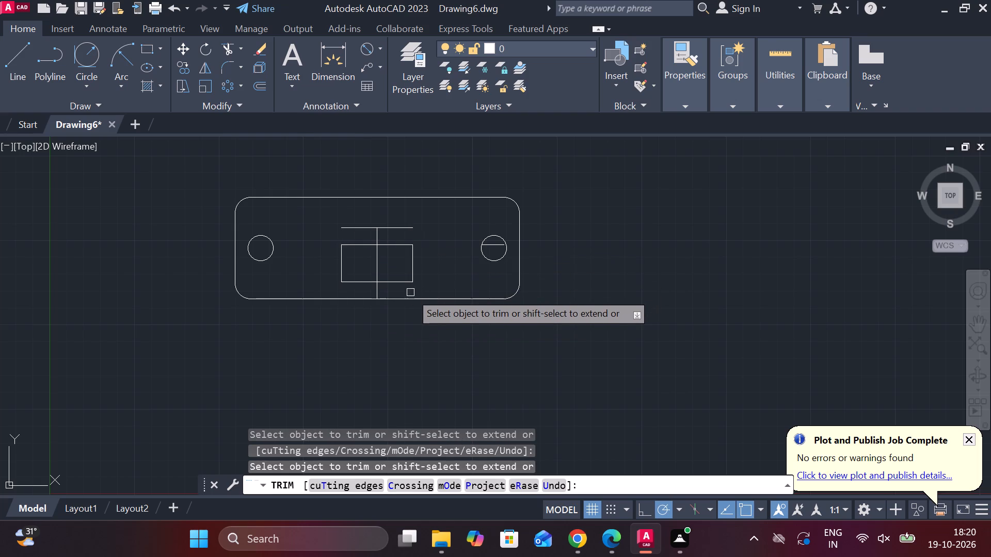
pyautogui.middleClick(441, 255)
pyautogui.middleClick(465, 254)
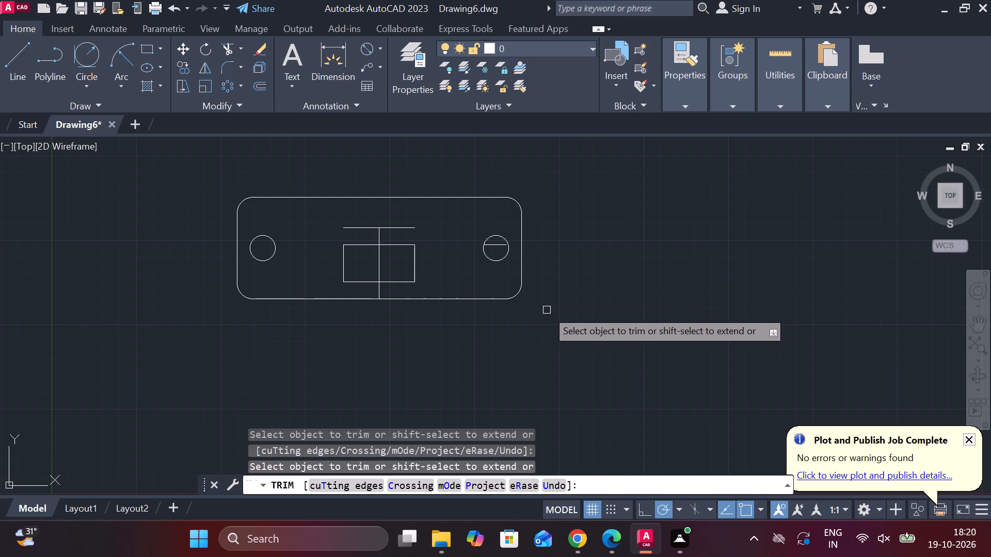
pyautogui.press('Escape')
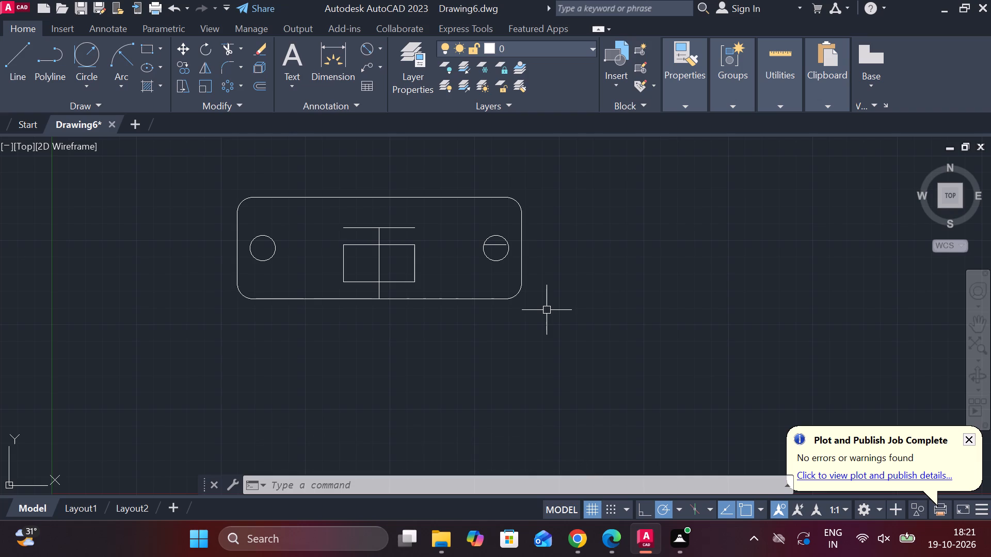
# Offset the vertical centreline by 12 to each side.
pyautogui.scroll(2, 377, 254)
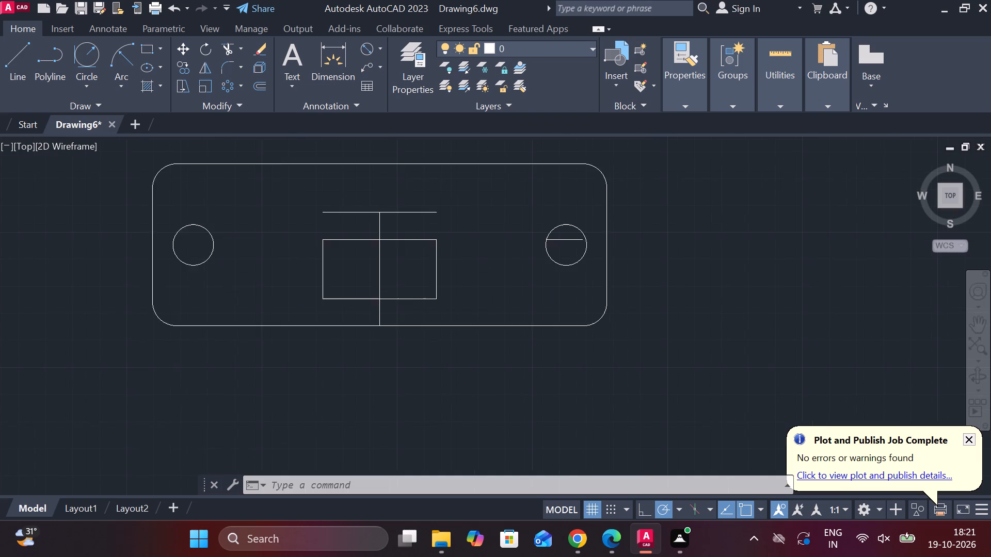
pyautogui.scroll(1, 397, 226)
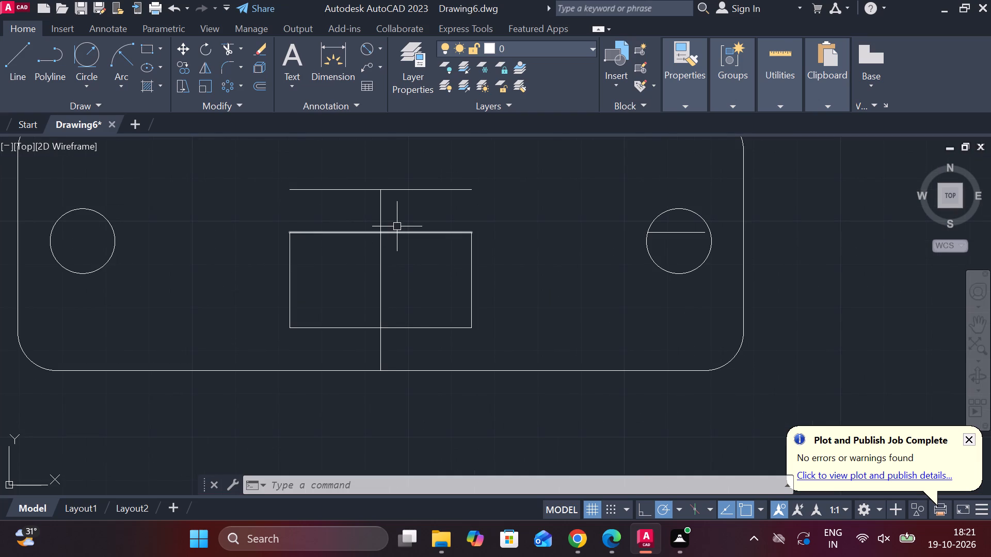
pyautogui.click(372, 204)
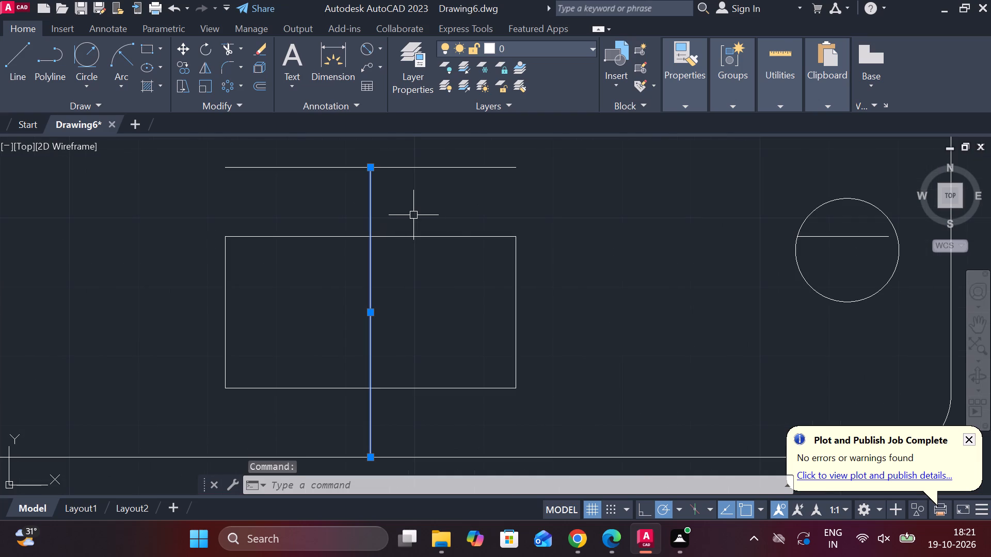
pyautogui.press('o')
pyautogui.press('Return')
pyautogui.press('Return')
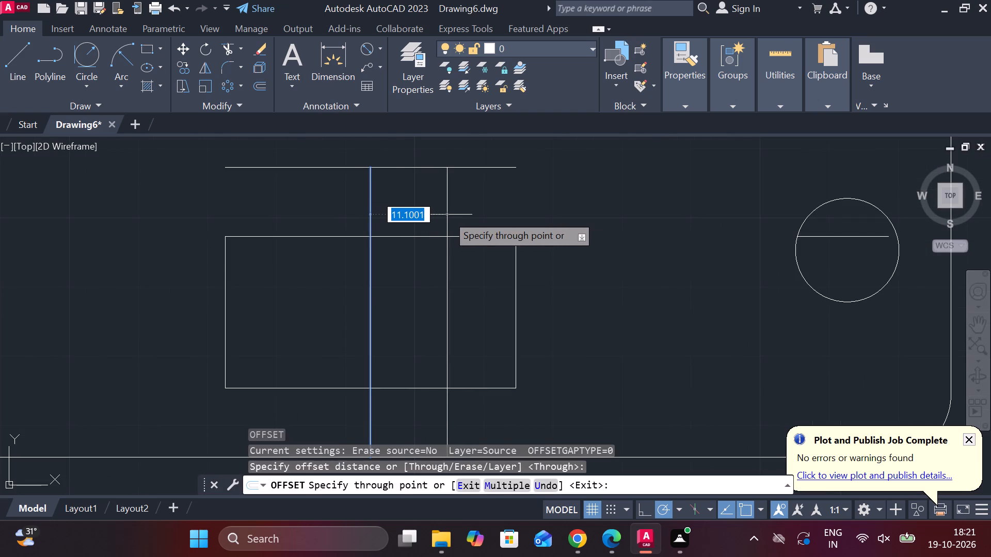
pyautogui.write('12')
pyautogui.press('space')
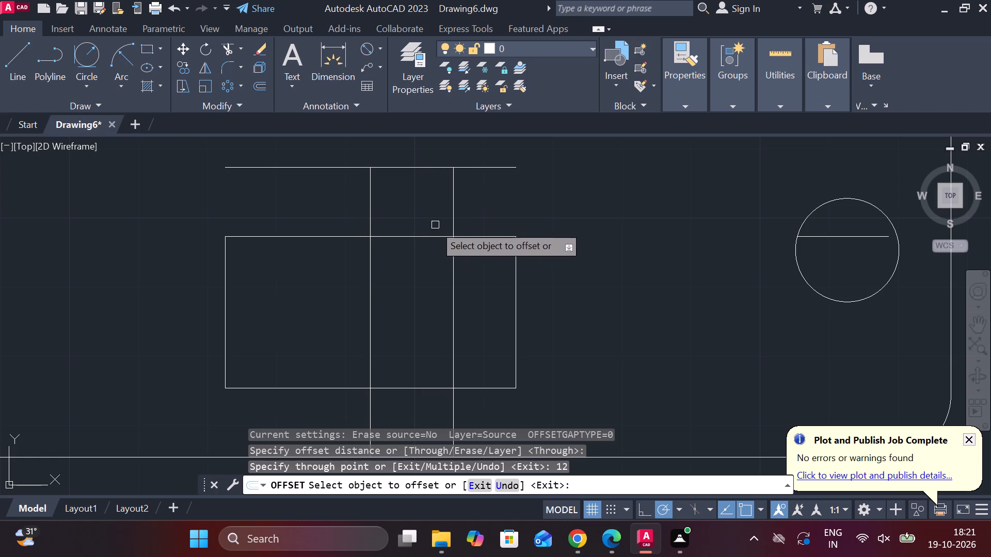
pyautogui.click(373, 210)
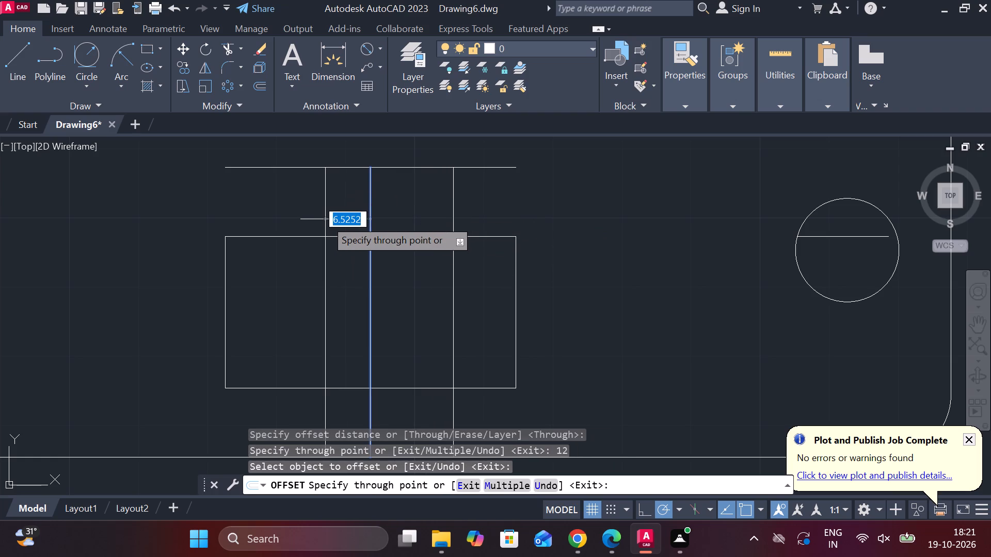
pyautogui.write('12')
pyautogui.press('space')
pyautogui.scroll(-2, 325, 219)
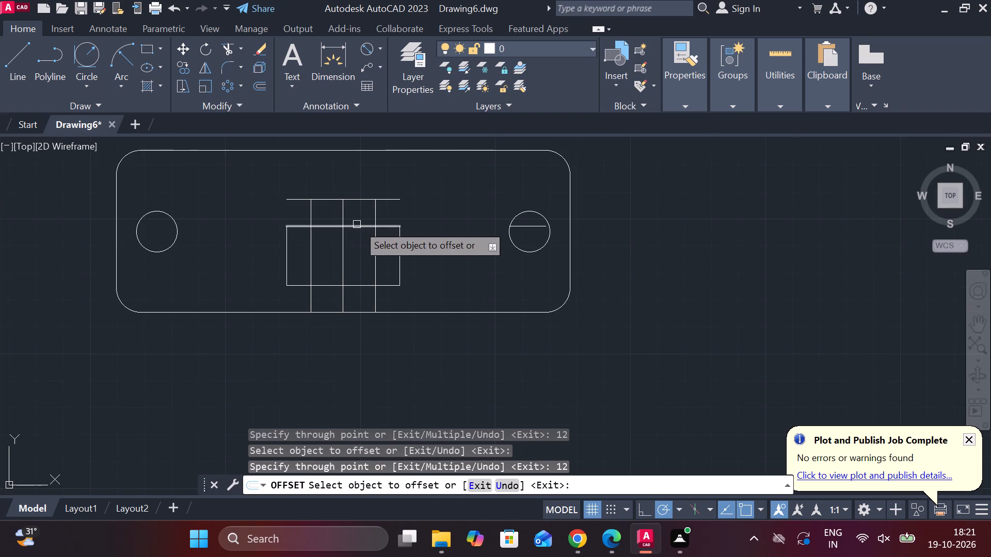
pyautogui.moveTo(437, 212); pyautogui.dragTo(459, 225, button='middle')
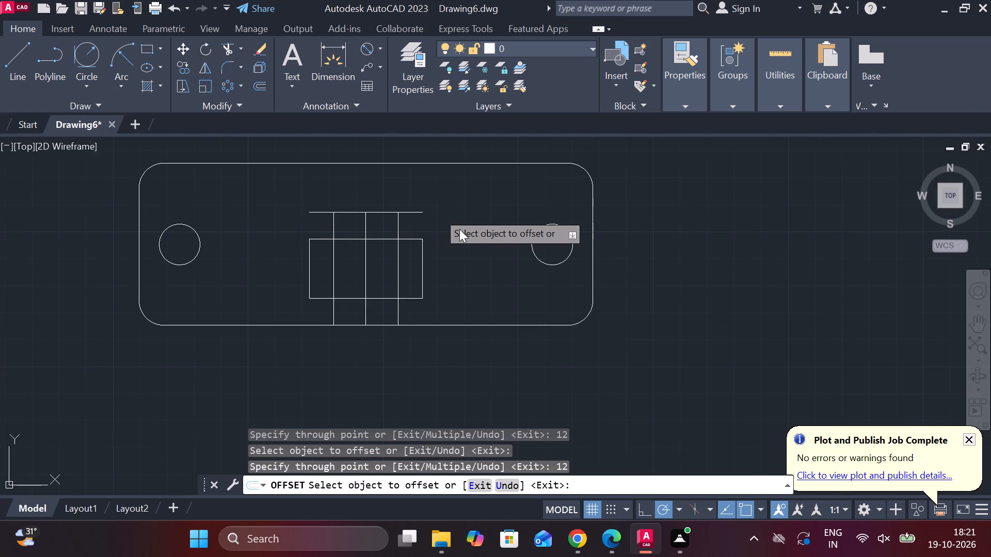
pyautogui.moveTo(472, 229); pyautogui.dragTo(514, 231, button='middle')
pyautogui.scroll(-1, 512, 230)
pyautogui.moveTo(507, 257); pyautogui.dragTo(519, 263, button='middle')
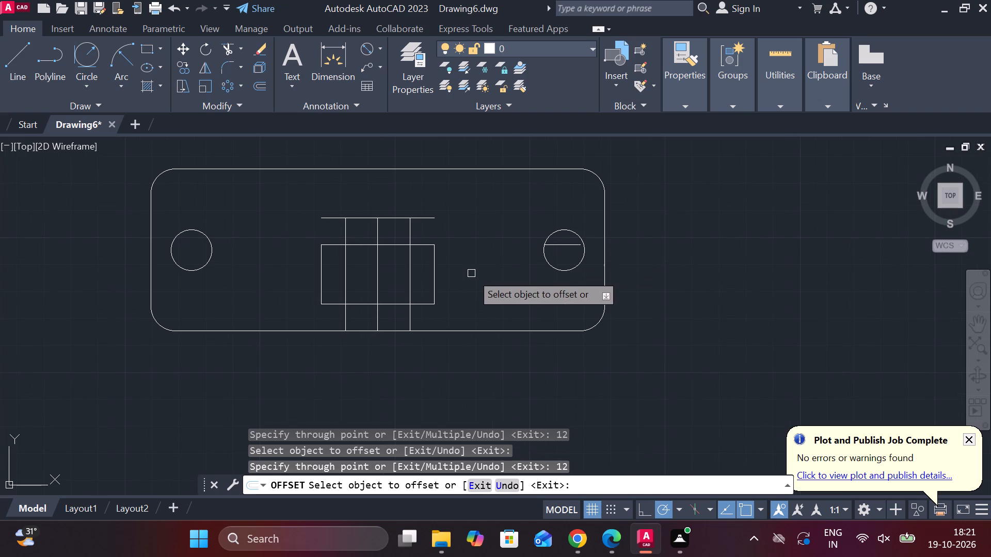
pyautogui.press('Escape')
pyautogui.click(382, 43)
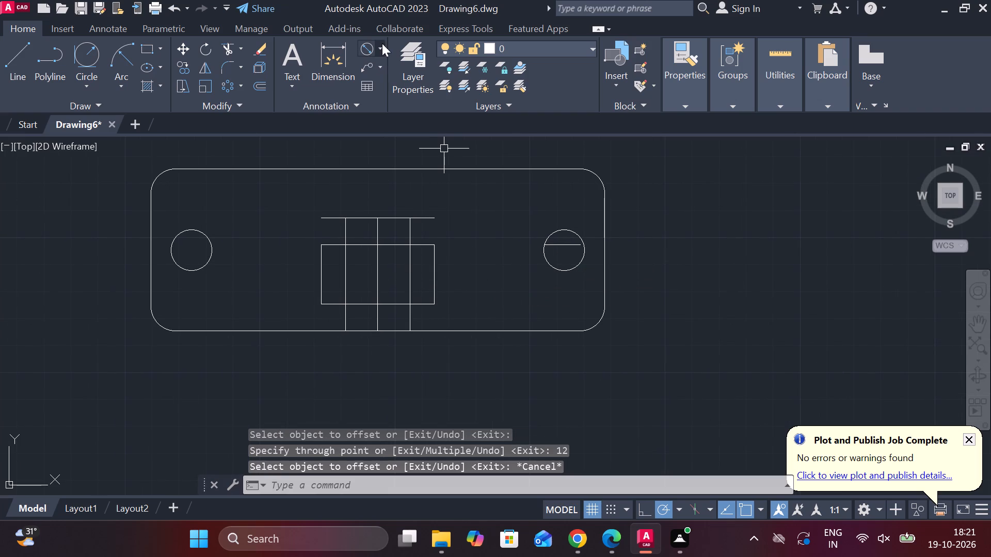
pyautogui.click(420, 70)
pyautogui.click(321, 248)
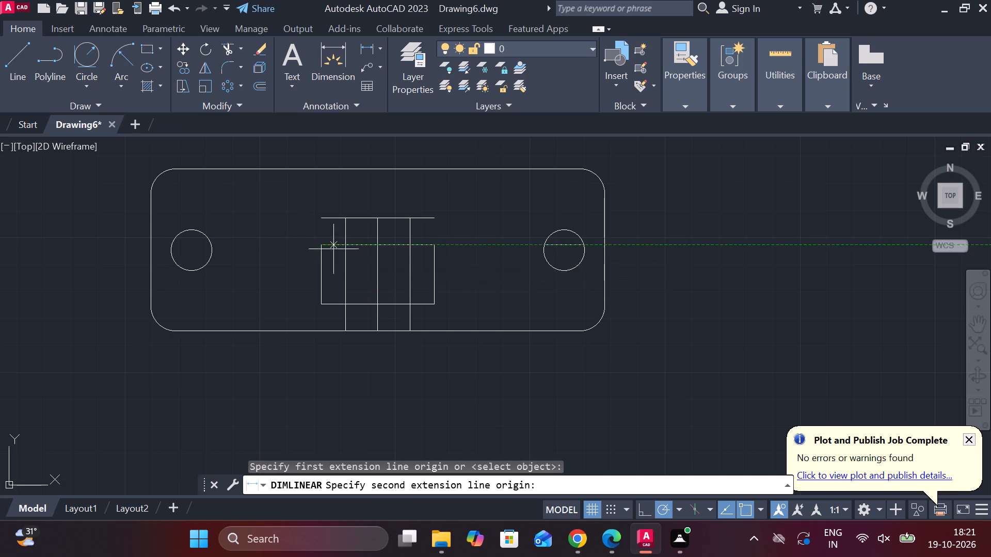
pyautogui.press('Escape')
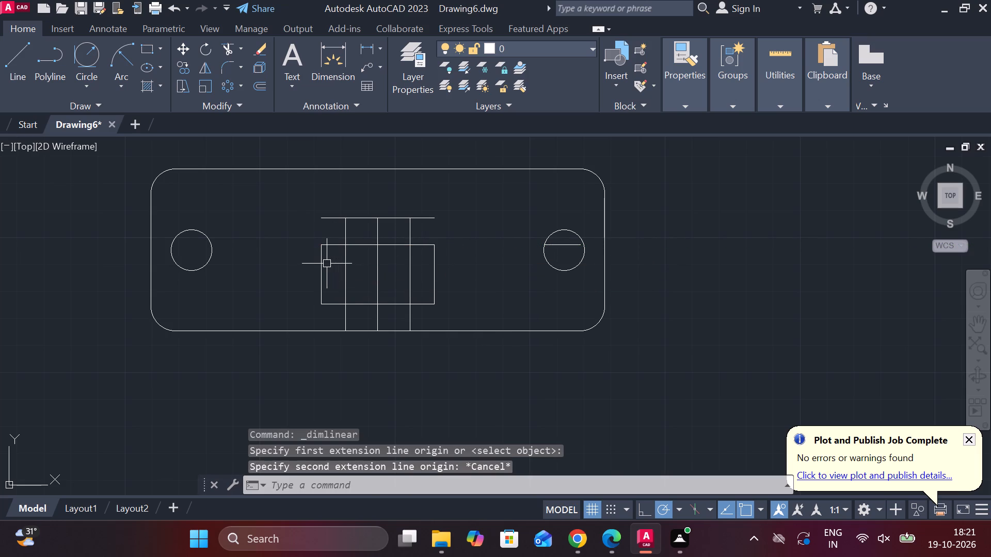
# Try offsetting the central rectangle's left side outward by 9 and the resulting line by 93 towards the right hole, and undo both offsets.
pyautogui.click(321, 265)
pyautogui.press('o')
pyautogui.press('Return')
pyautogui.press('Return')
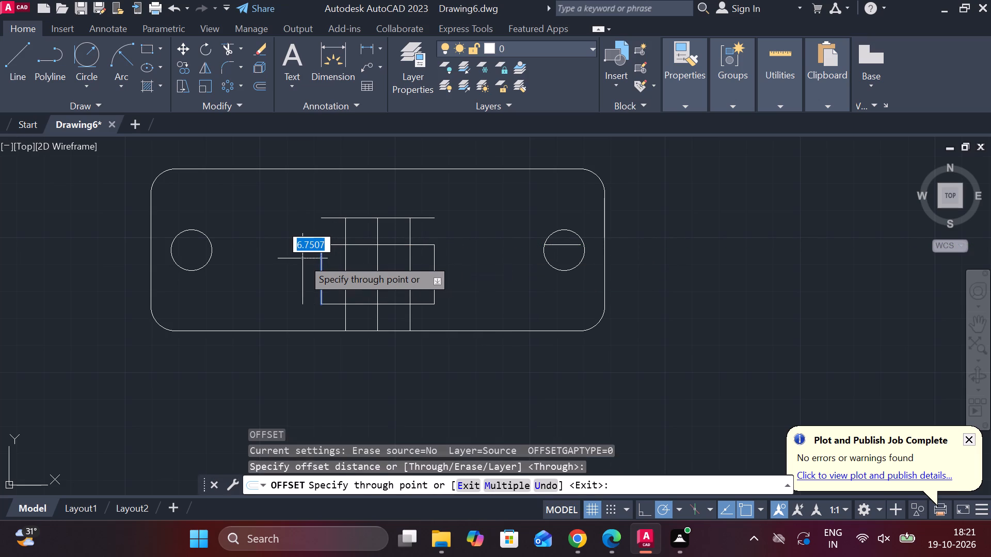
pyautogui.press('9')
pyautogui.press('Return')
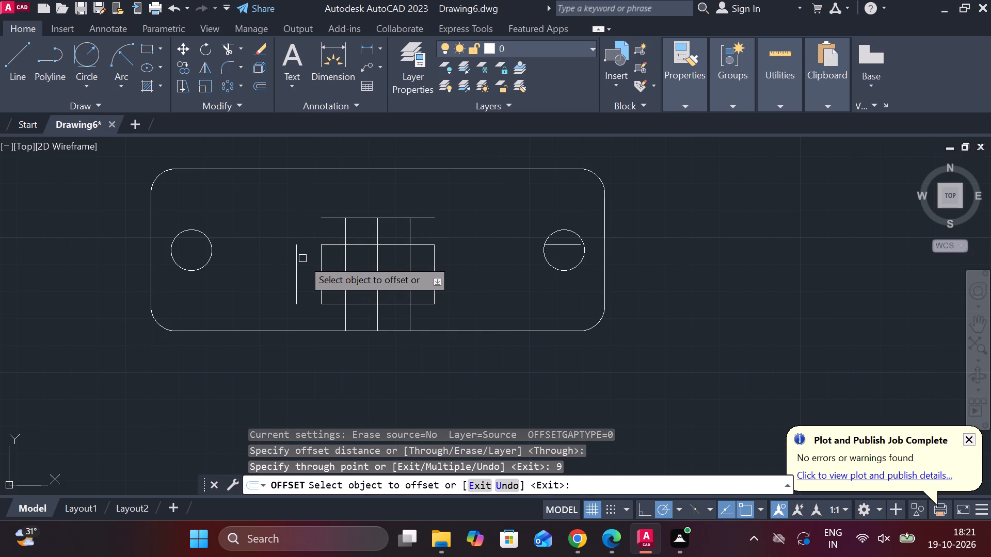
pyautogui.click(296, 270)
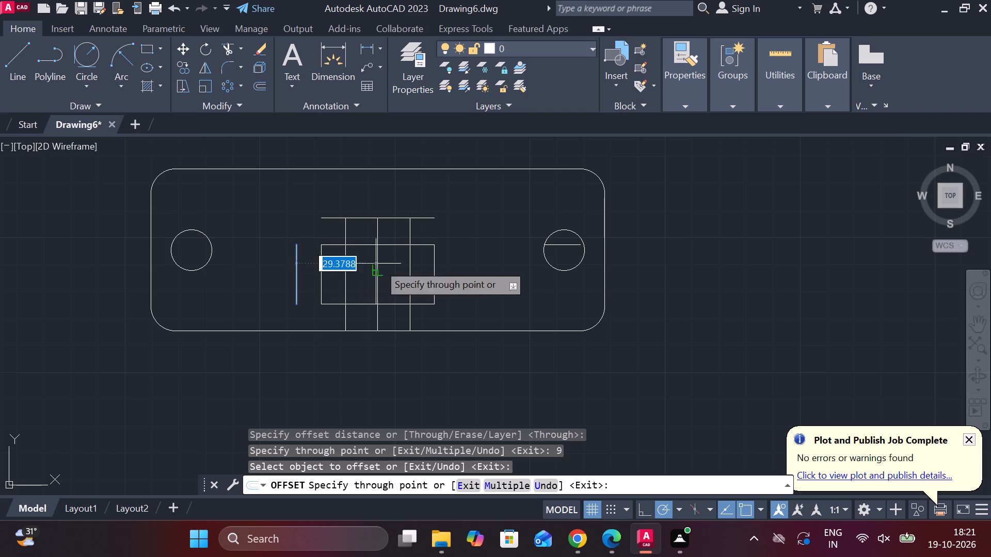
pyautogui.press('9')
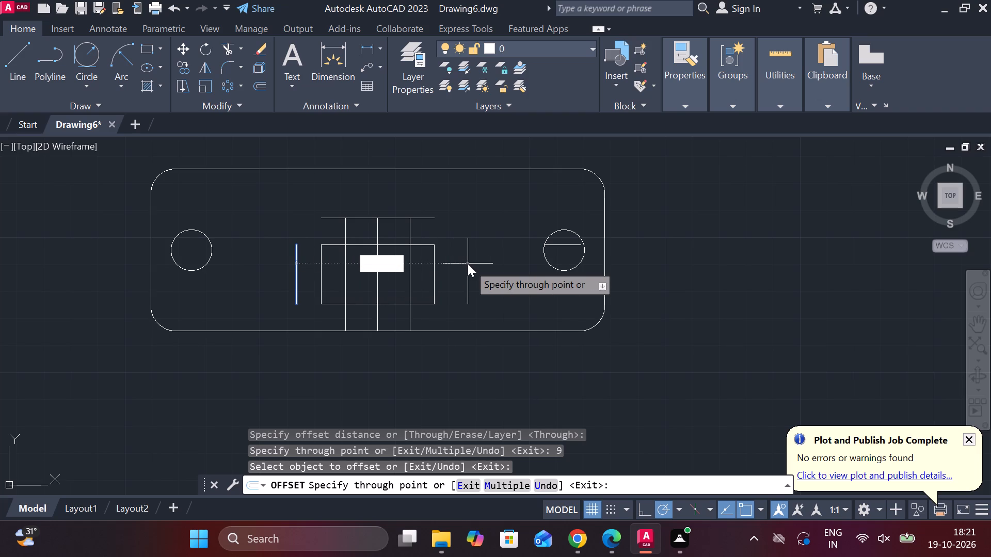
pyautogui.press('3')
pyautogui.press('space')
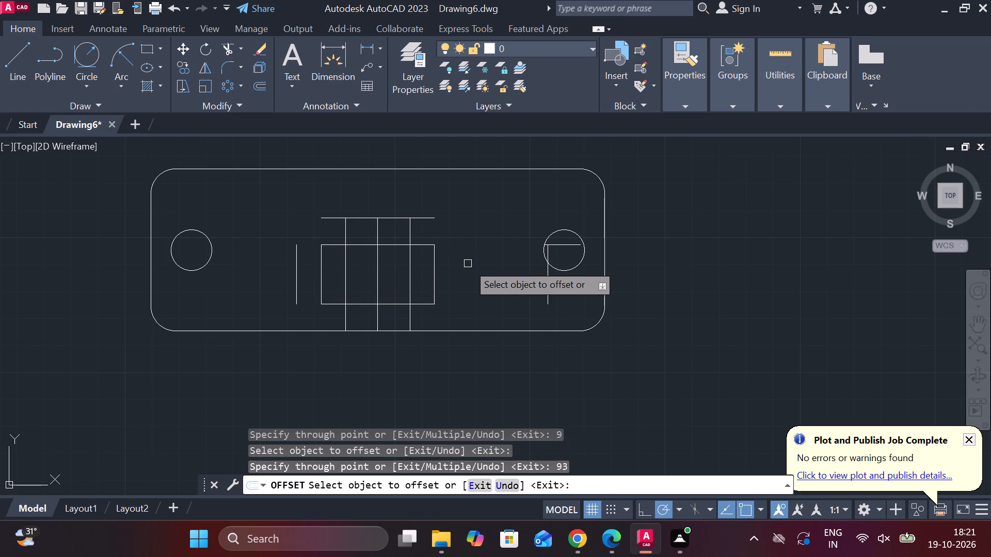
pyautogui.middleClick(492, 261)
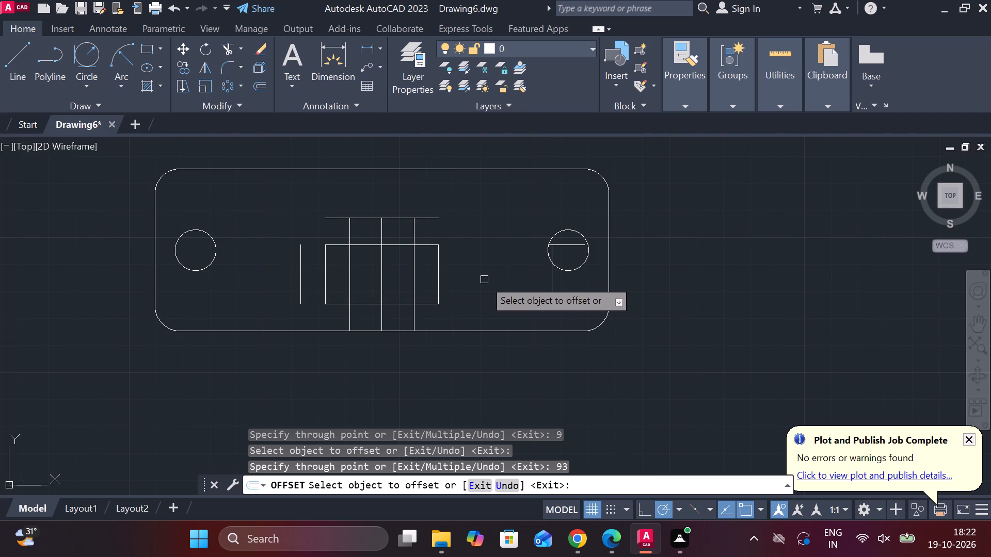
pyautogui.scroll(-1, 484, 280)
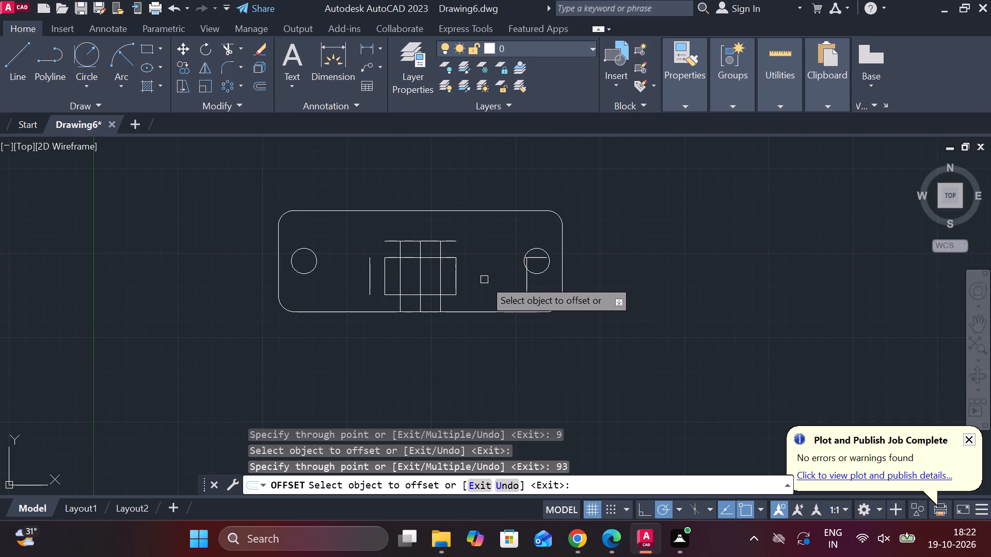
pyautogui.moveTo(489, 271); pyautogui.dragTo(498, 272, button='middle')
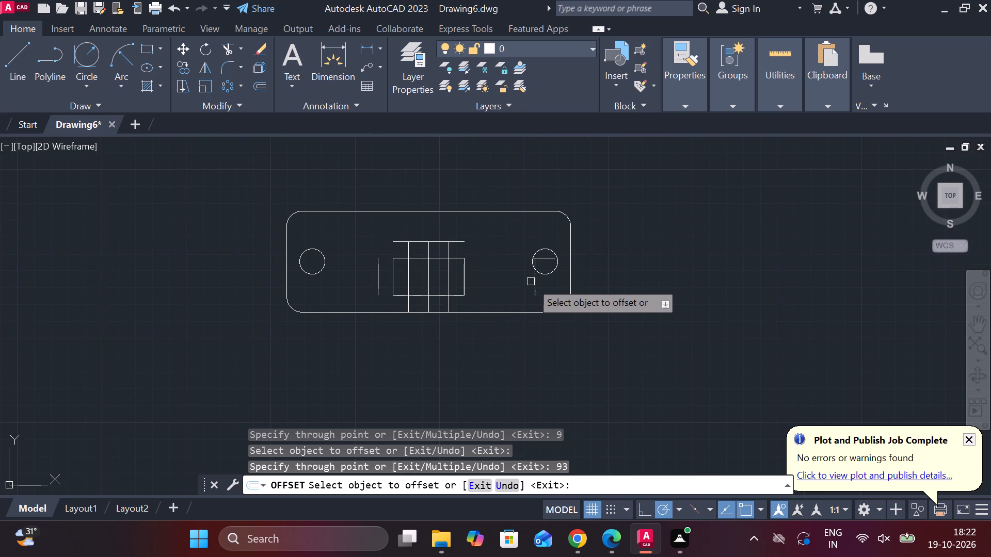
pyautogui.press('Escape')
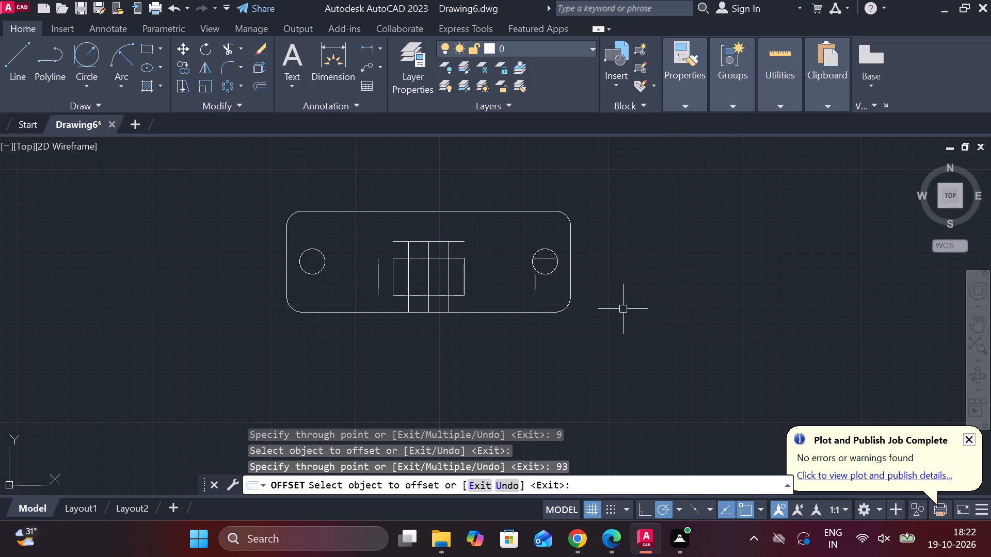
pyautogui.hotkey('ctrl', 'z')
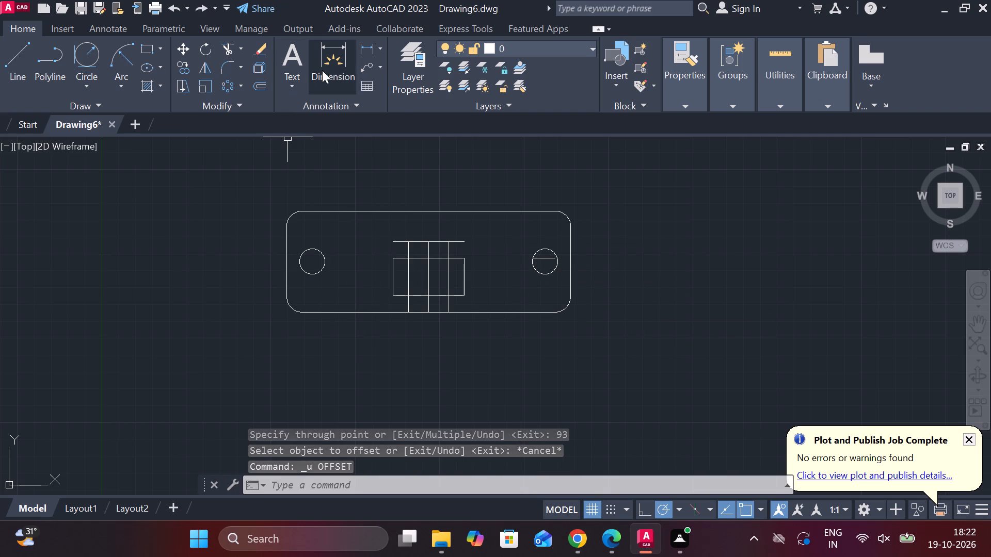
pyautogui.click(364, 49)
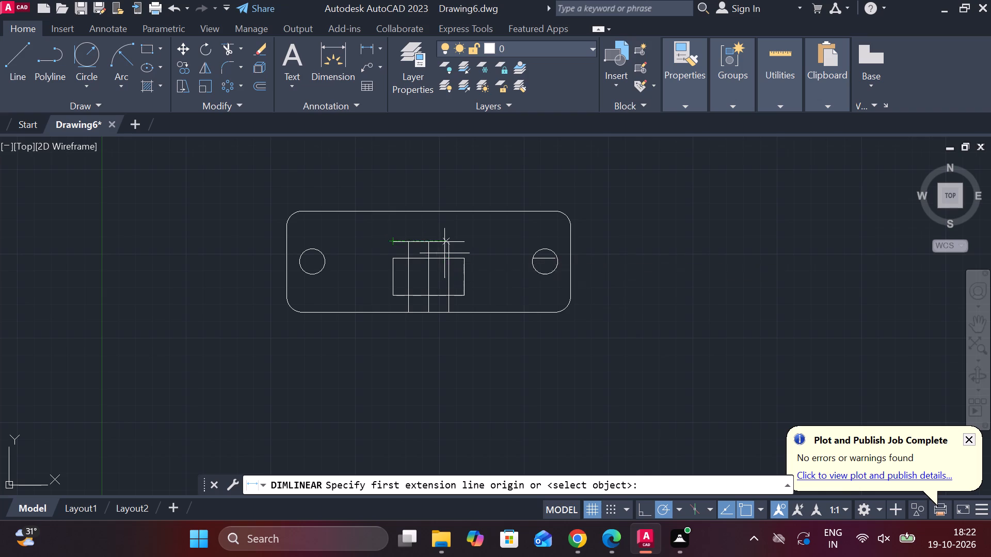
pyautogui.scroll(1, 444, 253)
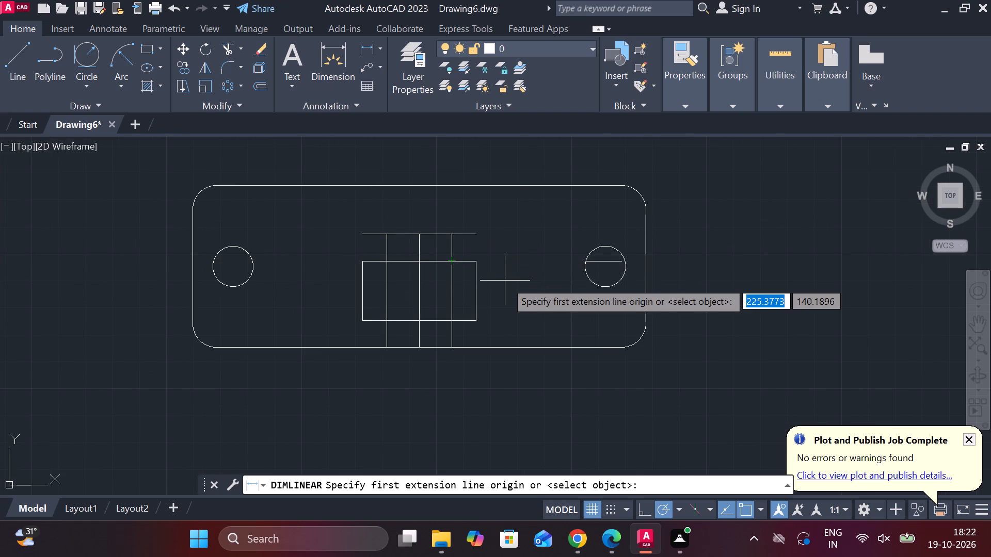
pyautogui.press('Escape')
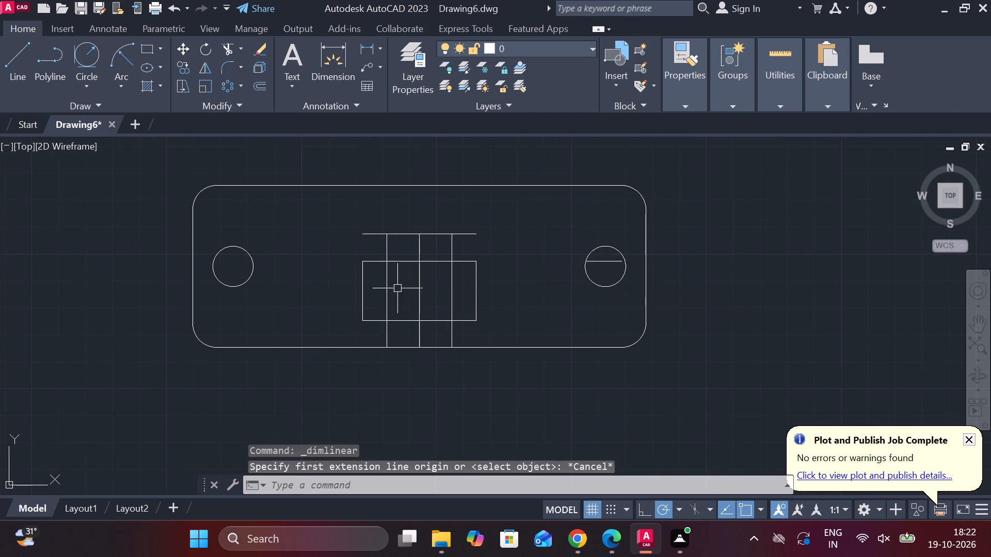
# Offset the central rectangle's left side outward by 9.
pyautogui.click(364, 287)
pyautogui.press('o')
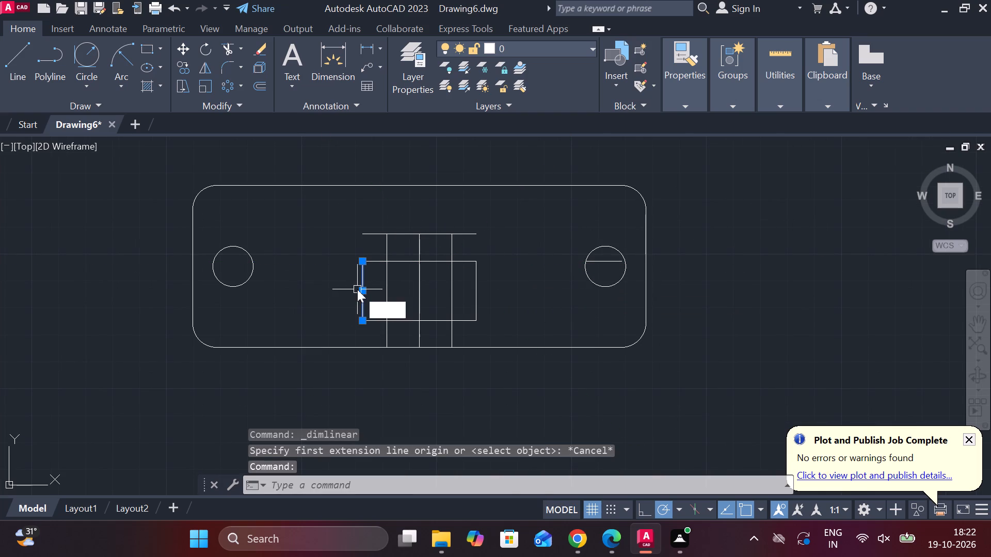
pyautogui.press('Return')
pyautogui.press('Return')
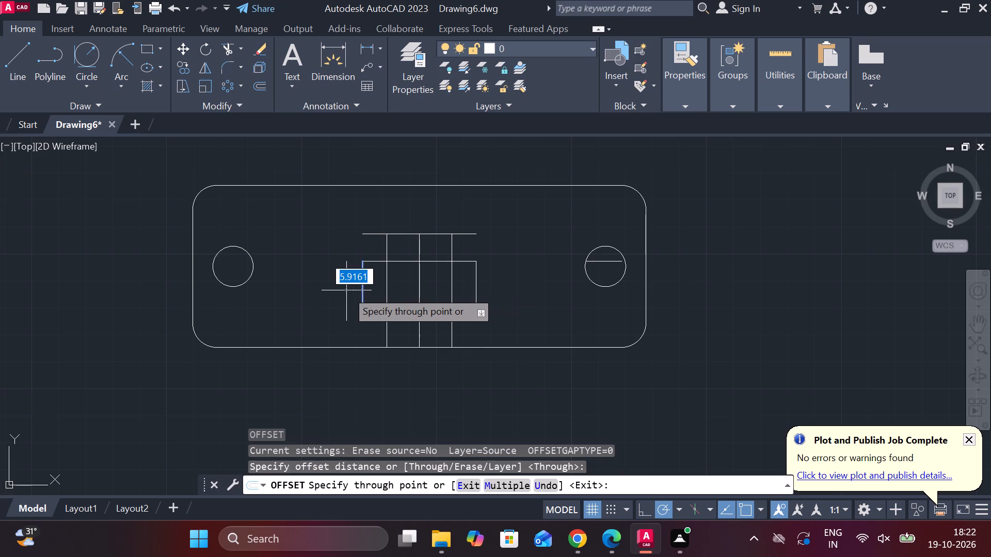
pyautogui.press('9')
pyautogui.press('Return')
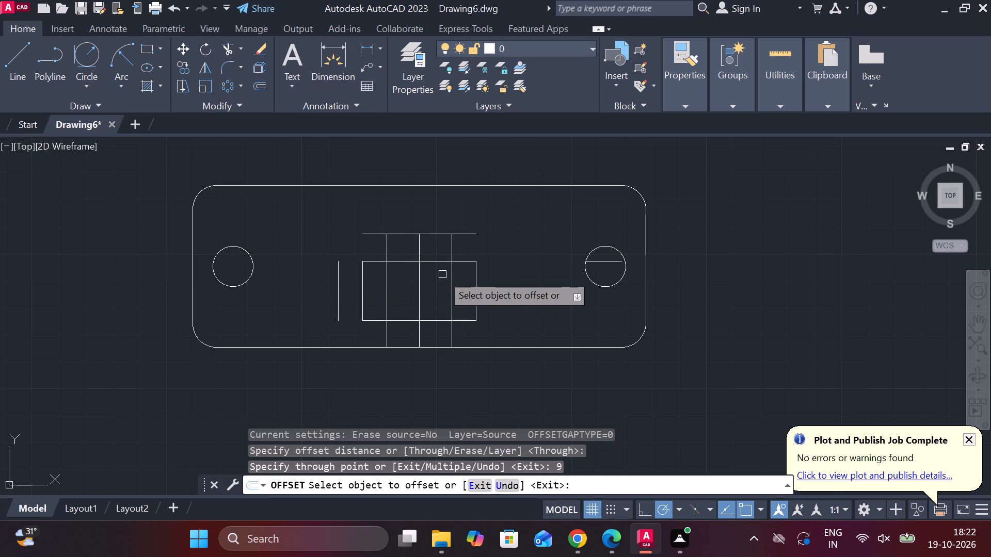
# Offset the plate's right edge inward by 36.
pyautogui.click(645, 285)
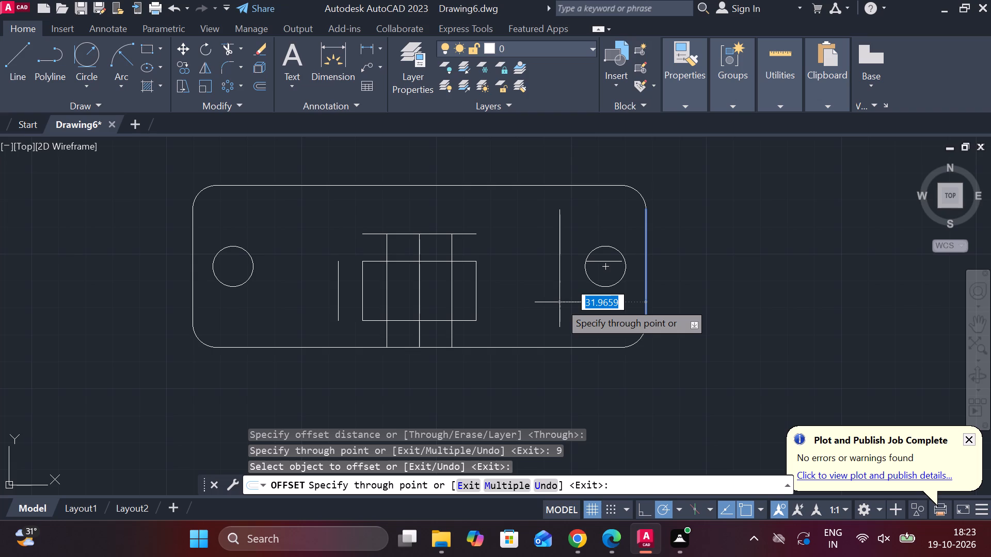
pyautogui.write('36')
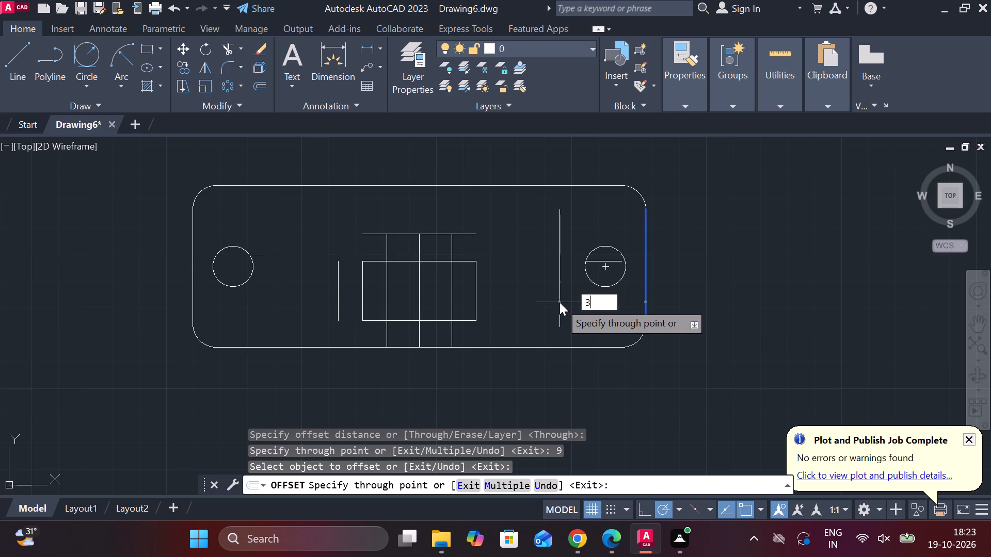
pyautogui.press('Return')
pyautogui.press('Escape')
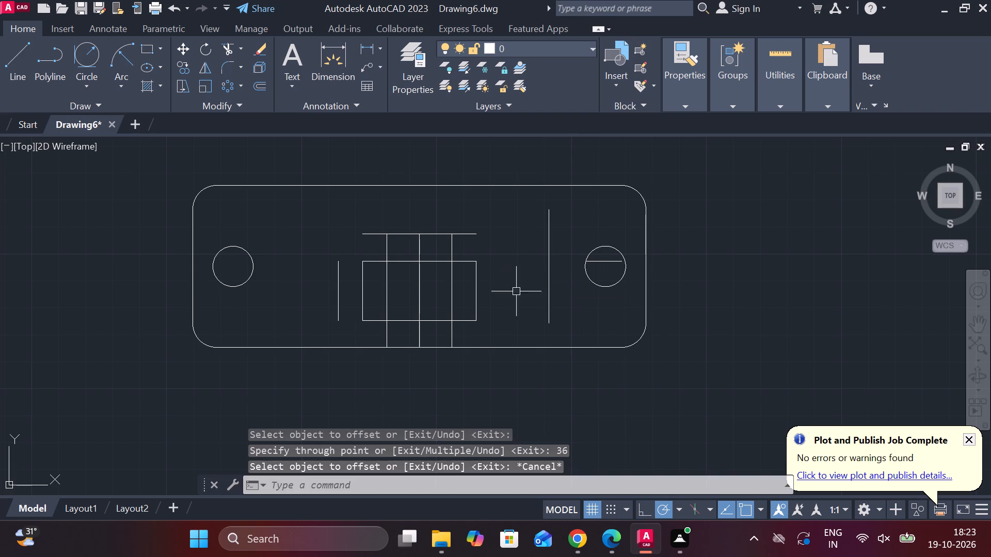
pyautogui.moveTo(508, 284); pyautogui.dragTo(531, 290, button='middle')
pyautogui.press('Escape')
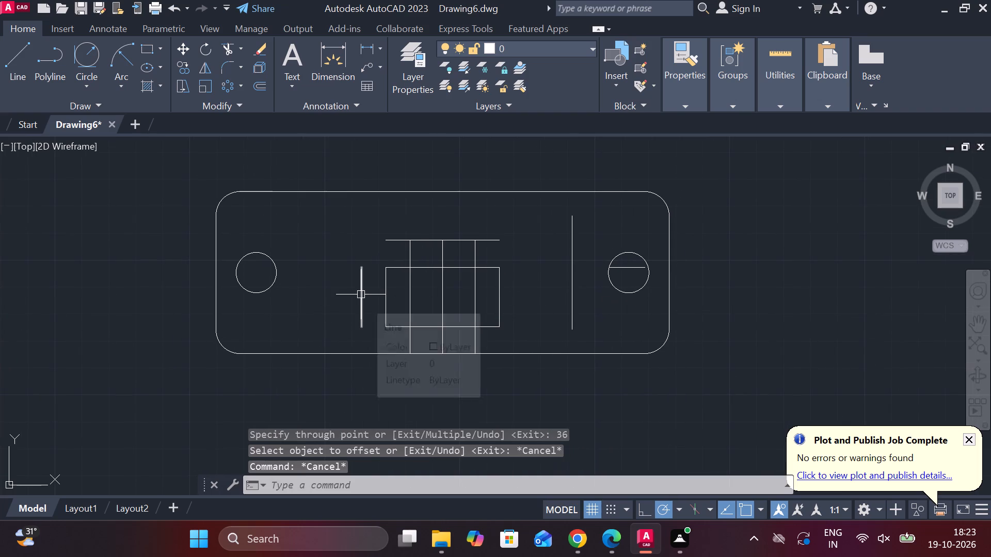
# Stretch the upper end of the line offset from the rectangle's left side to above the topmost inner horizontal line.
pyautogui.click(362, 294)
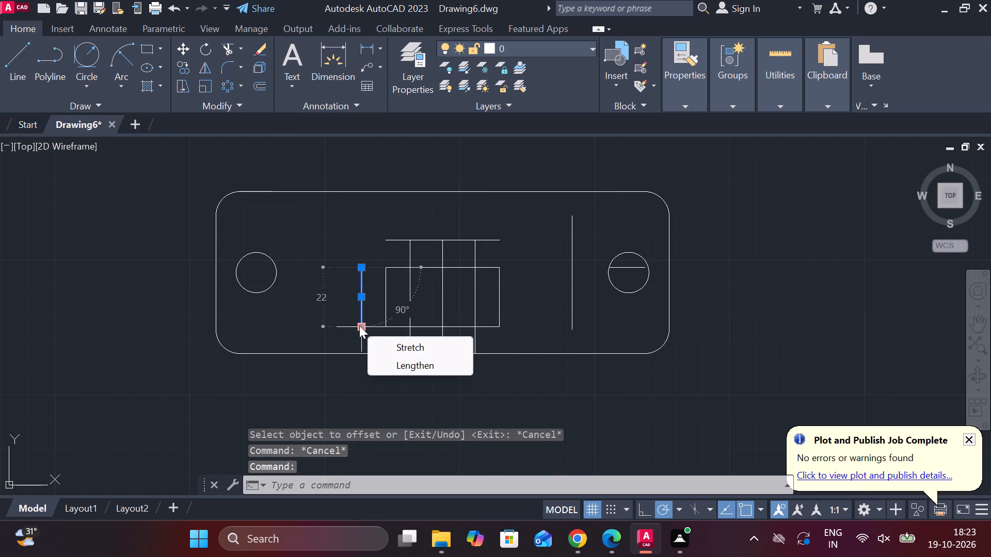
pyautogui.click(362, 269)
pyautogui.click(361, 209)
pyautogui.press('Escape')
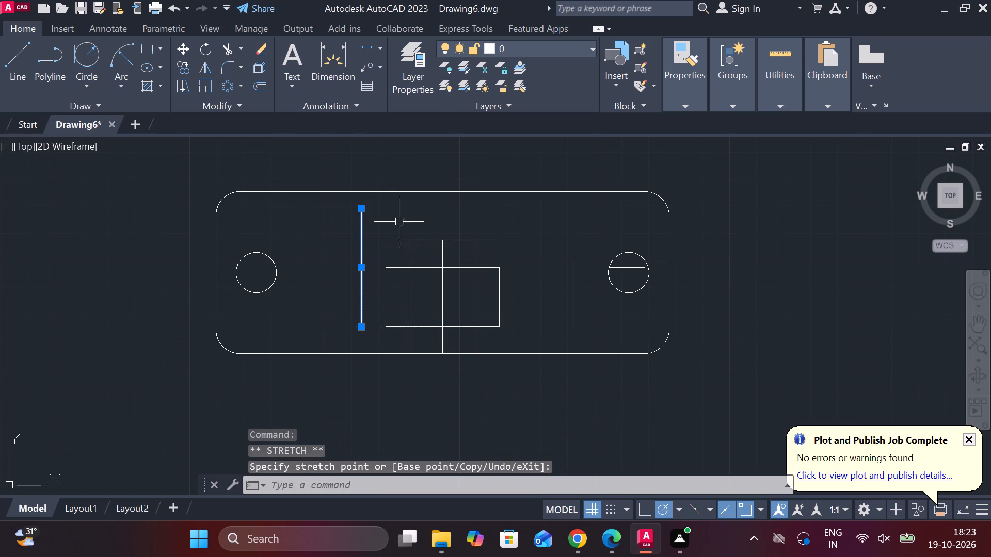
# Extend the topmost inner horizontal line to both outer vertical lines, and extend those verticals down to the plate's bottom edge.
pyautogui.write('ex')
pyautogui.press('space')
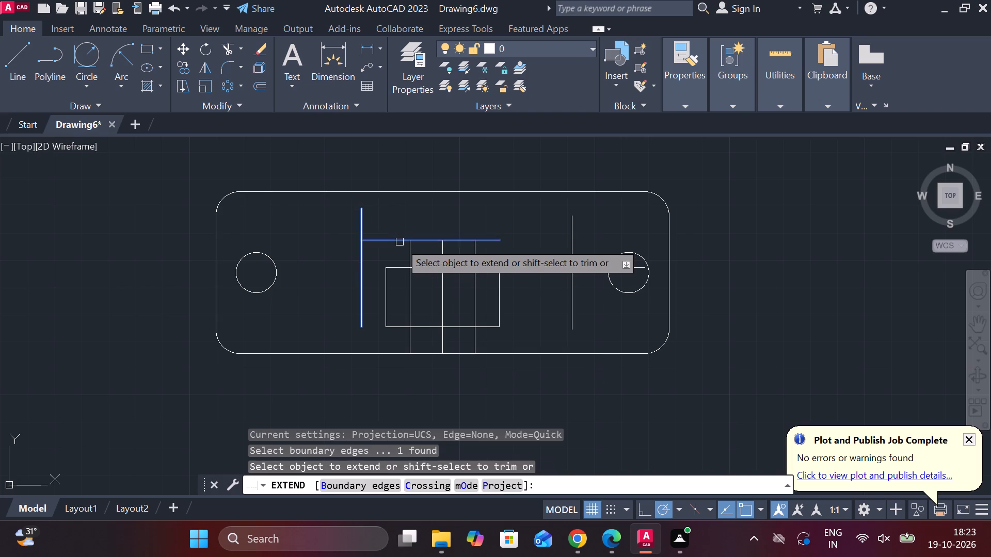
pyautogui.click(399, 242)
pyautogui.click(494, 241)
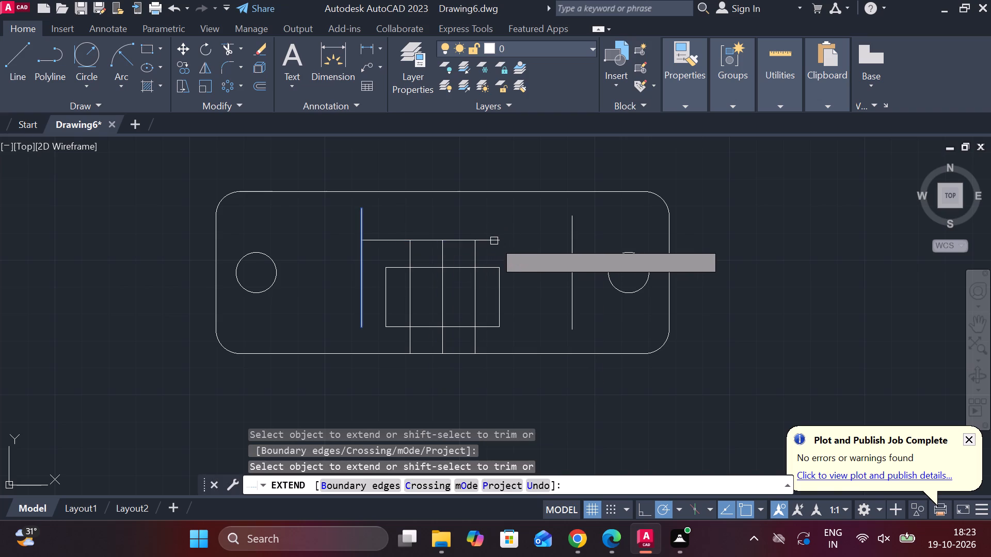
pyautogui.press('Escape')
pyautogui.write('ex')
pyautogui.press('space')
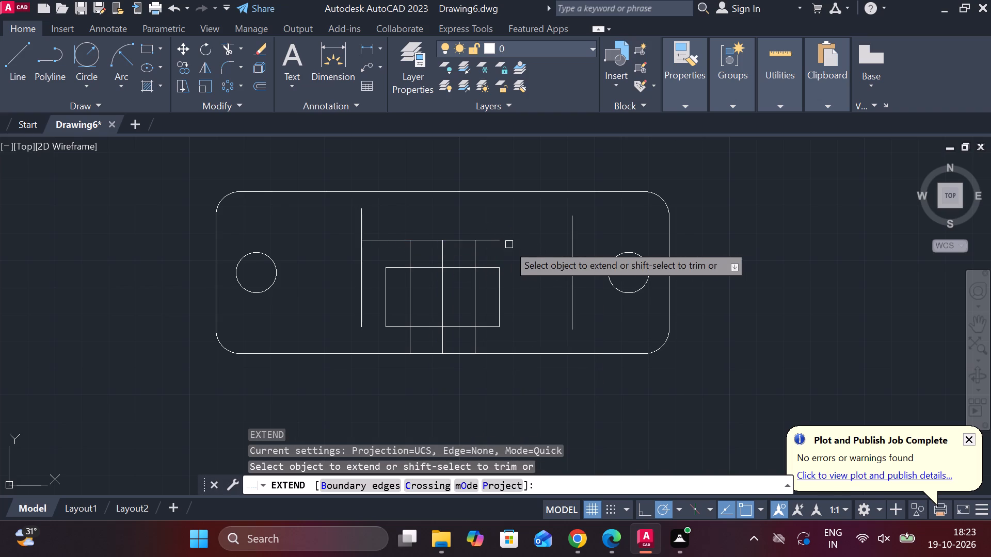
pyautogui.click(497, 241)
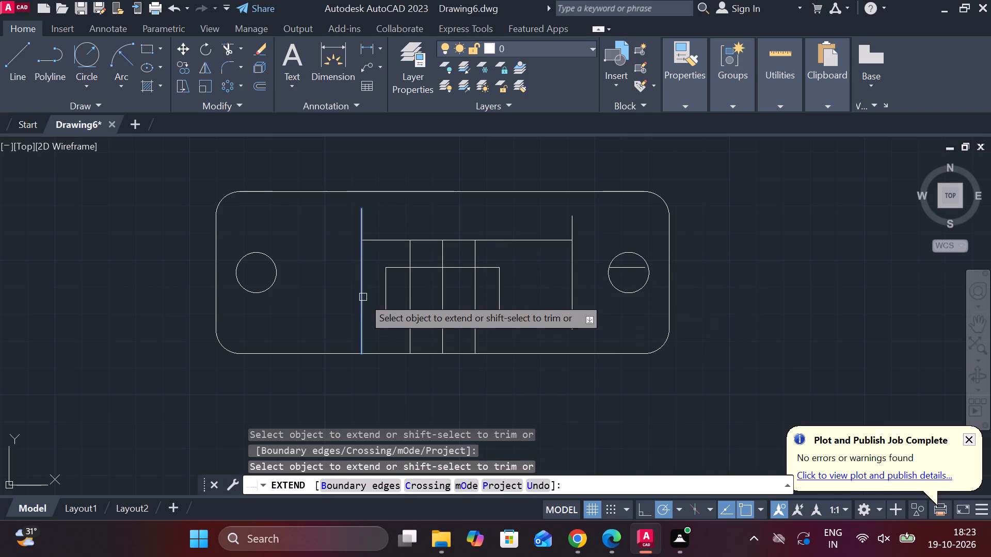
pyautogui.click(363, 297)
pyautogui.click(576, 304)
pyautogui.press('Escape')
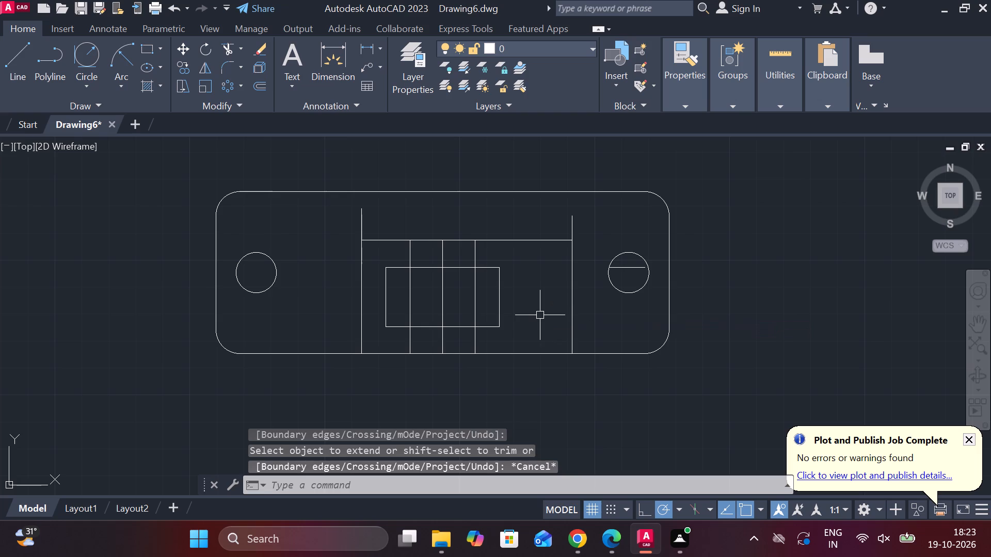
# Trim the two vertical lines on either side of the centreline inside the central rectangle.
pyautogui.write('tr')
pyautogui.press('space')
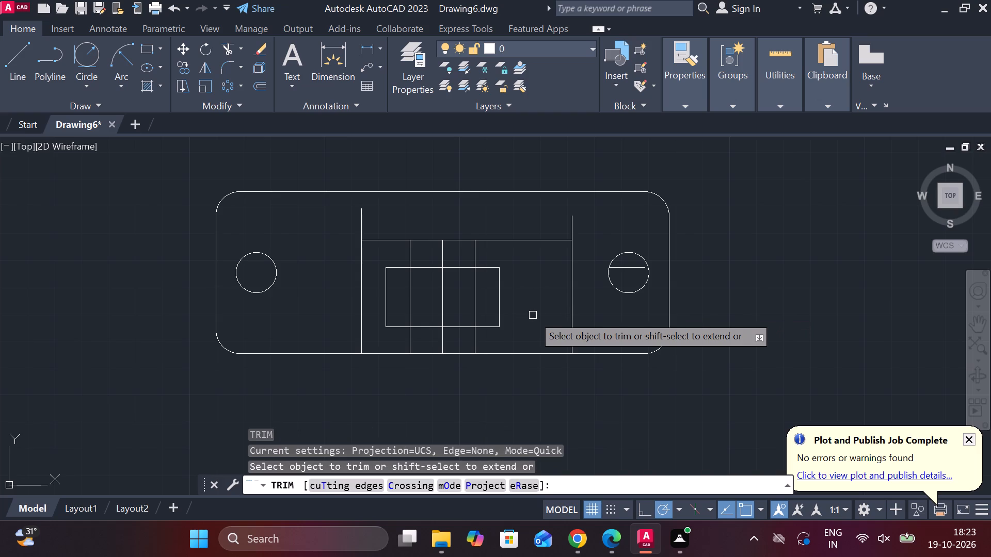
pyautogui.moveTo(480, 293); pyautogui.dragTo(493, 299)
pyautogui.hotkey('ctrl', 'z')
pyautogui.click(475, 296)
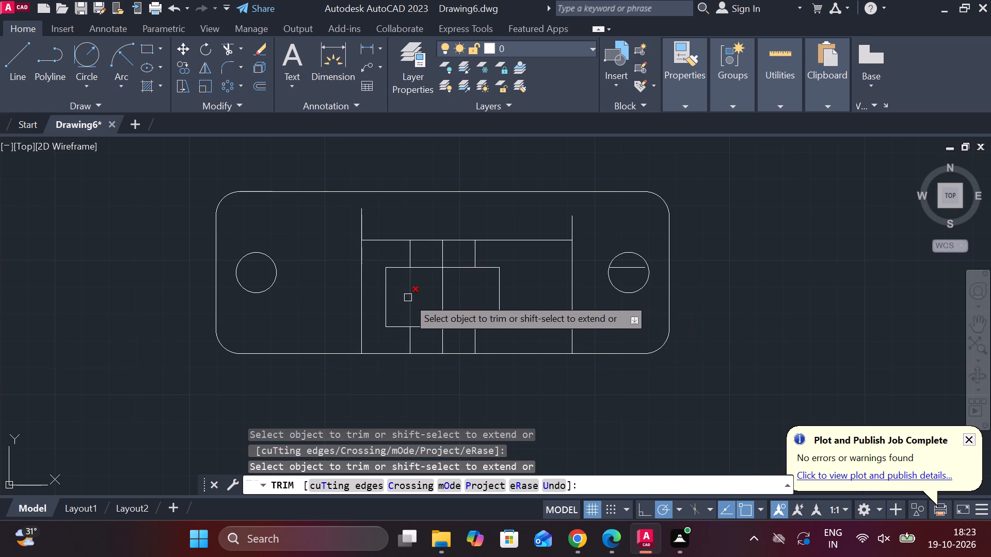
pyautogui.click(408, 298)
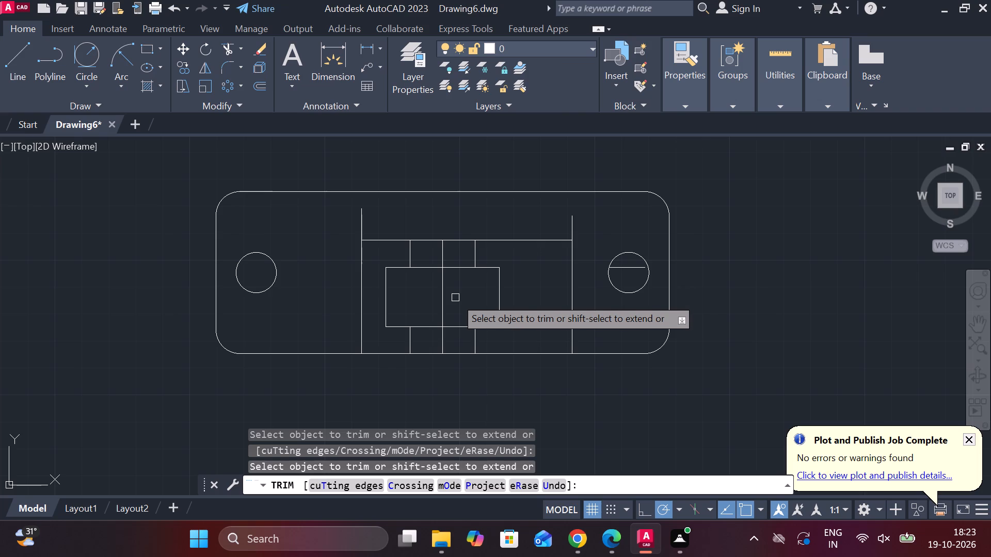
pyautogui.press('Escape')
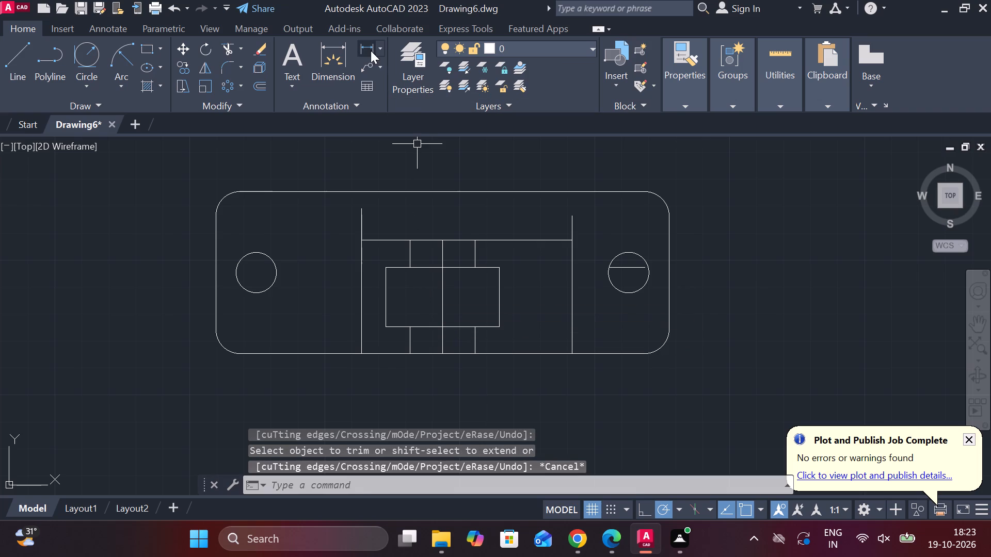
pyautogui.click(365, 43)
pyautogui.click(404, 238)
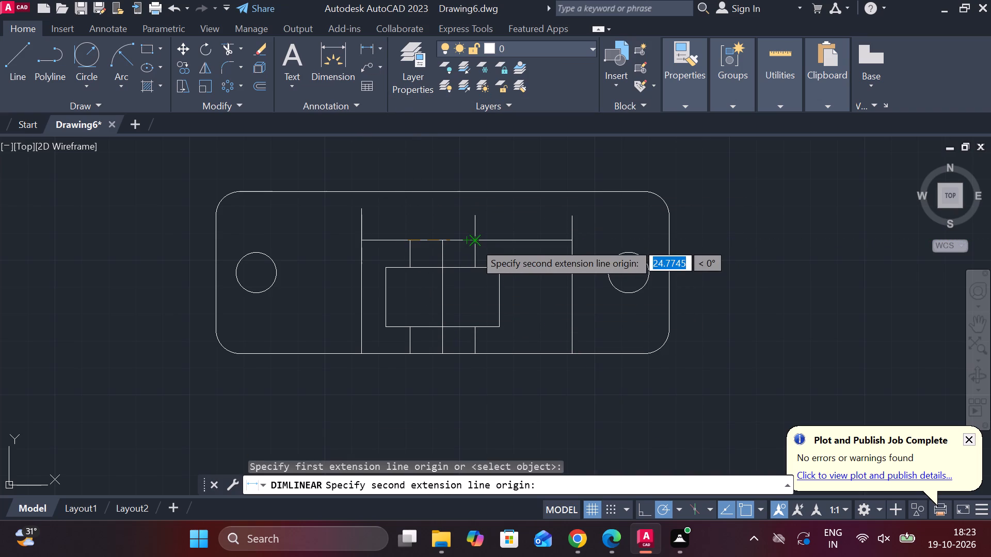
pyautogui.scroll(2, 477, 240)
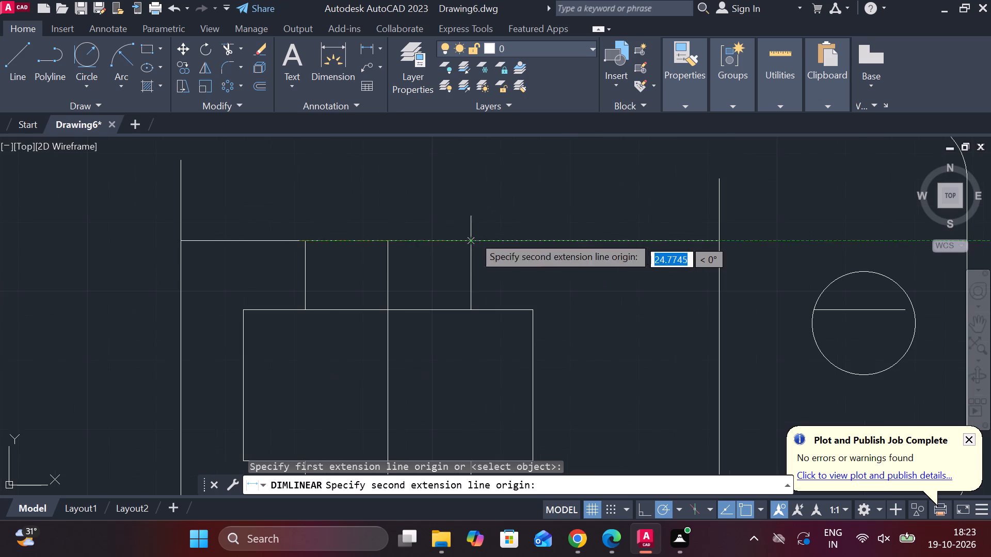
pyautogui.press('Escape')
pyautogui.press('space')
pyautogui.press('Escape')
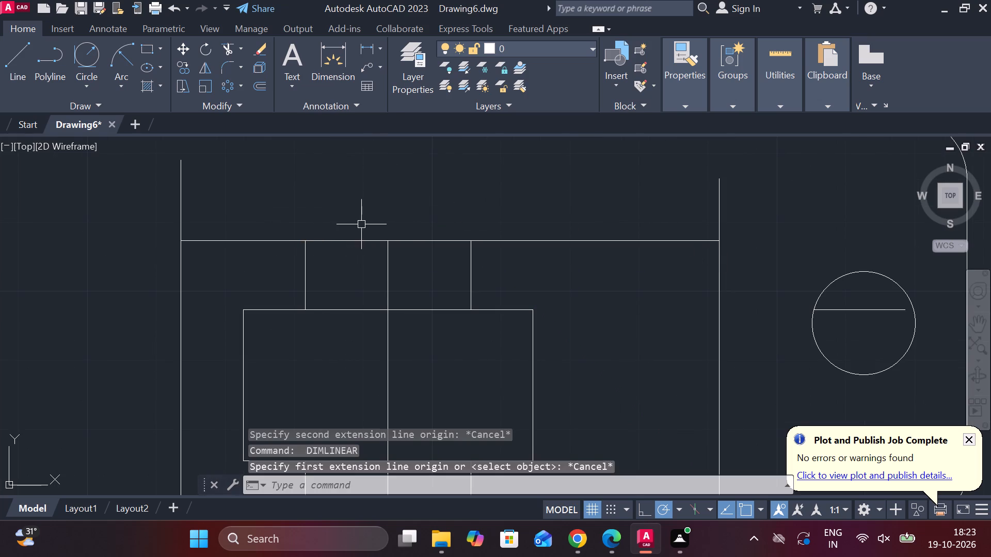
# Trim the ends of the two outer vertical lines that project above the topmost inner horizontal line.
pyautogui.write('tr')
pyautogui.press('space')
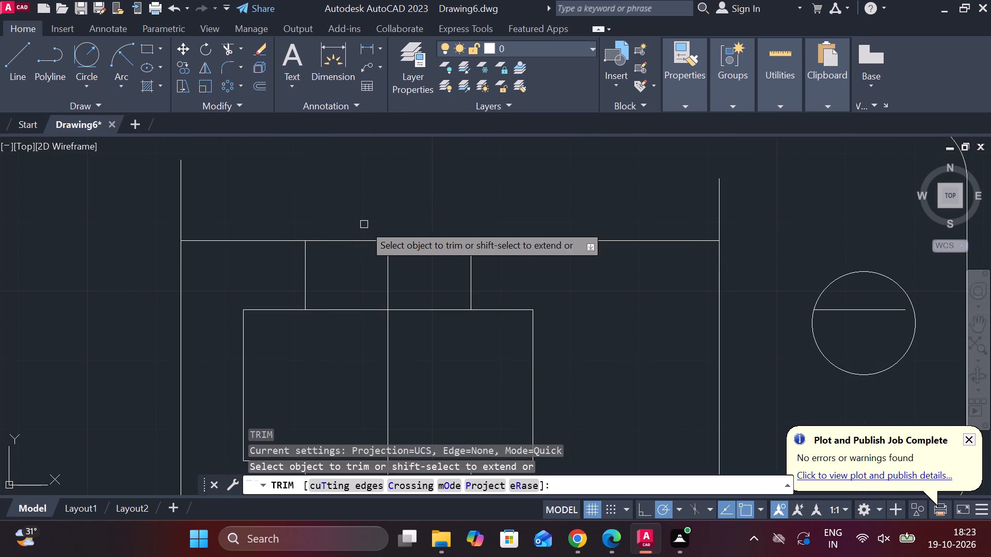
pyautogui.scroll(-1, 364, 224)
pyautogui.click(251, 209)
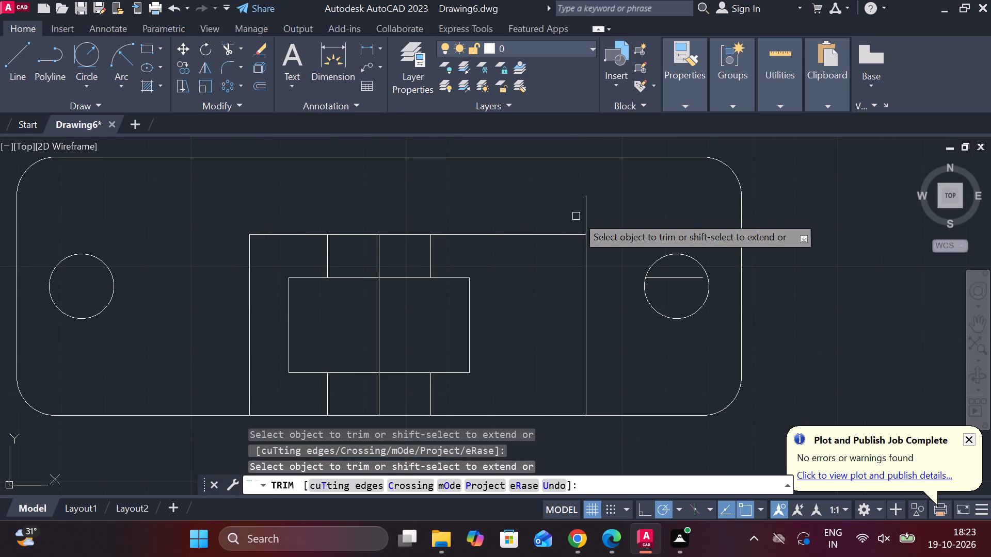
pyautogui.click(583, 212)
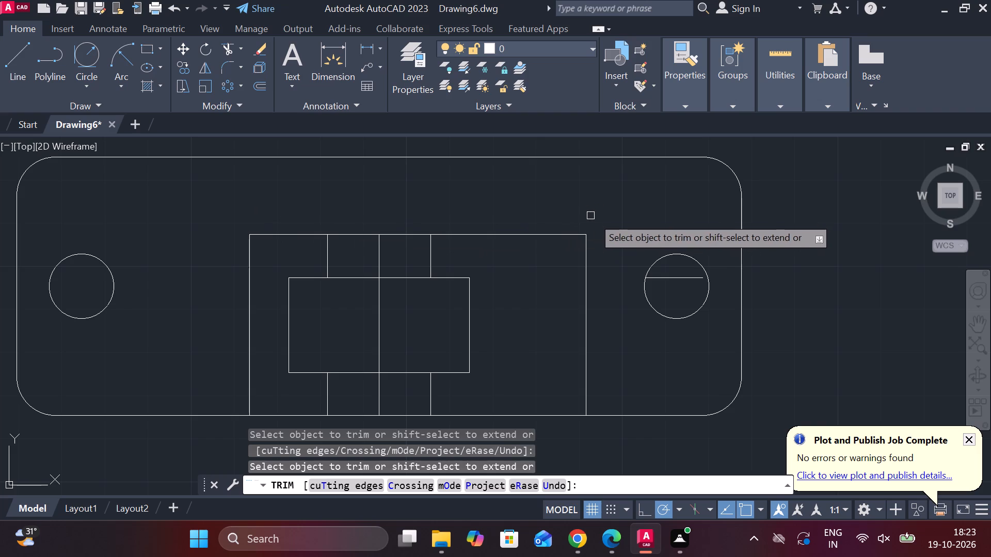
pyautogui.press('Escape')
# Load the CENTER and DASHED linetypes from acadiso.lin in the Linetype Manager.
pyautogui.click(703, 105)
pyautogui.click(803, 161)
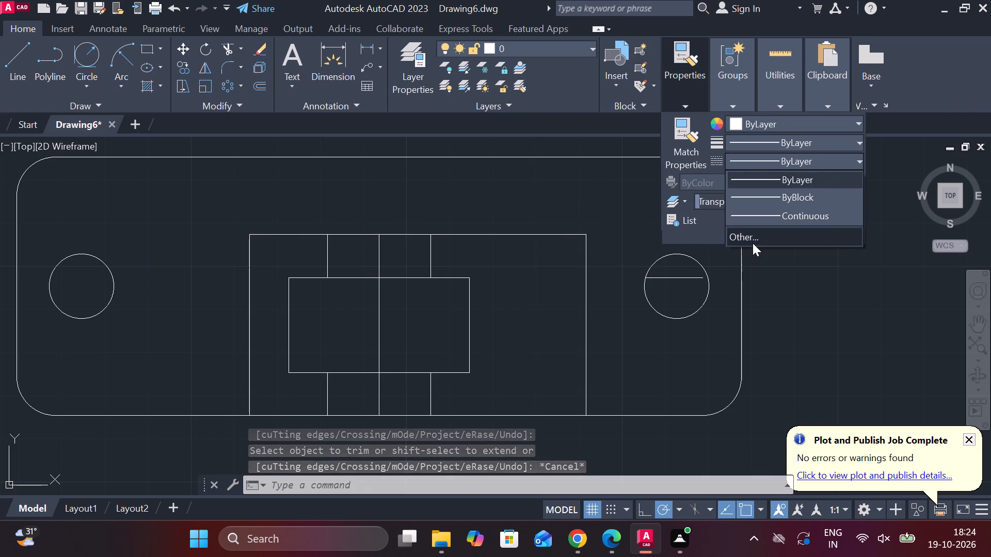
pyautogui.click(753, 243)
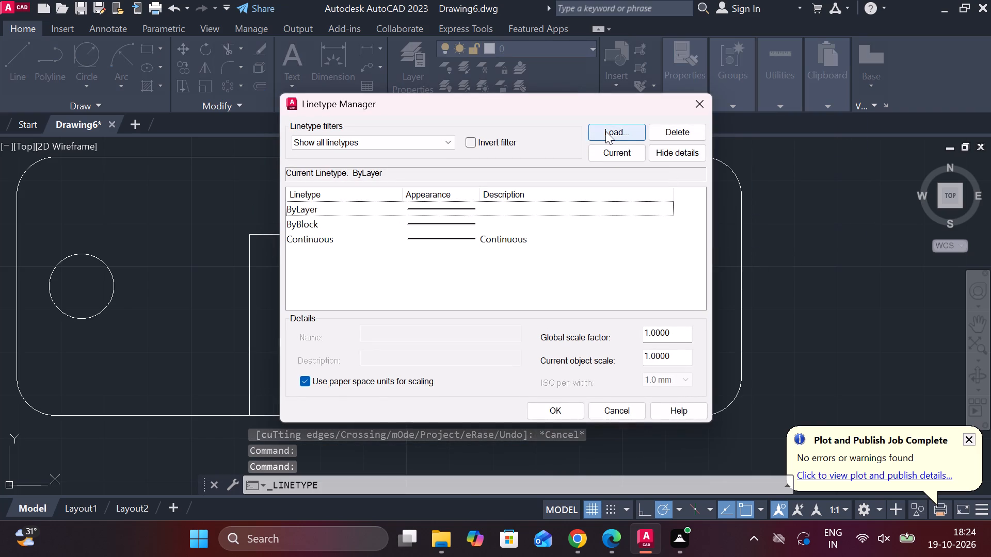
pyautogui.click(605, 131)
pyautogui.scroll(-3, 396, 240)
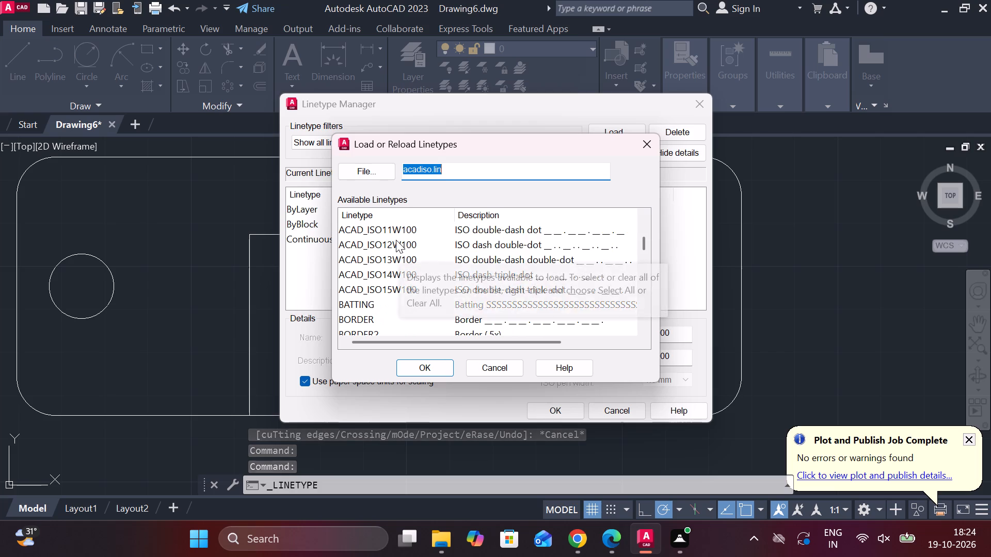
pyautogui.scroll(-2, 396, 240)
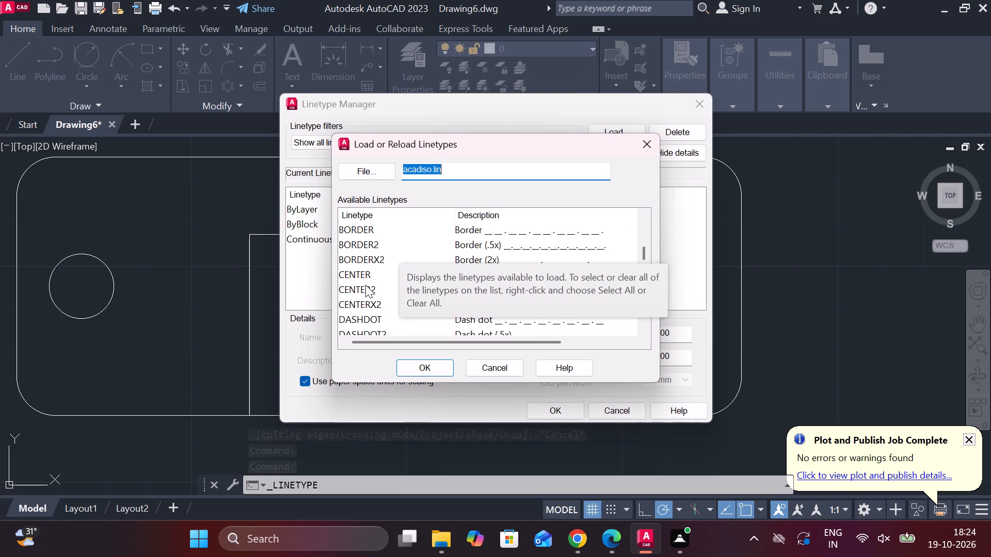
pyautogui.click(362, 275)
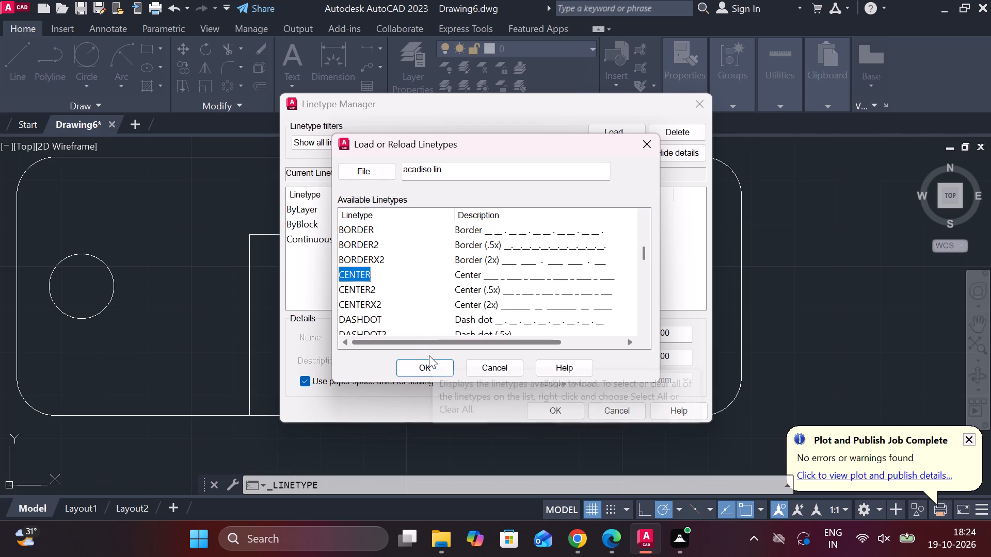
pyautogui.click(427, 359)
pyautogui.click(604, 137)
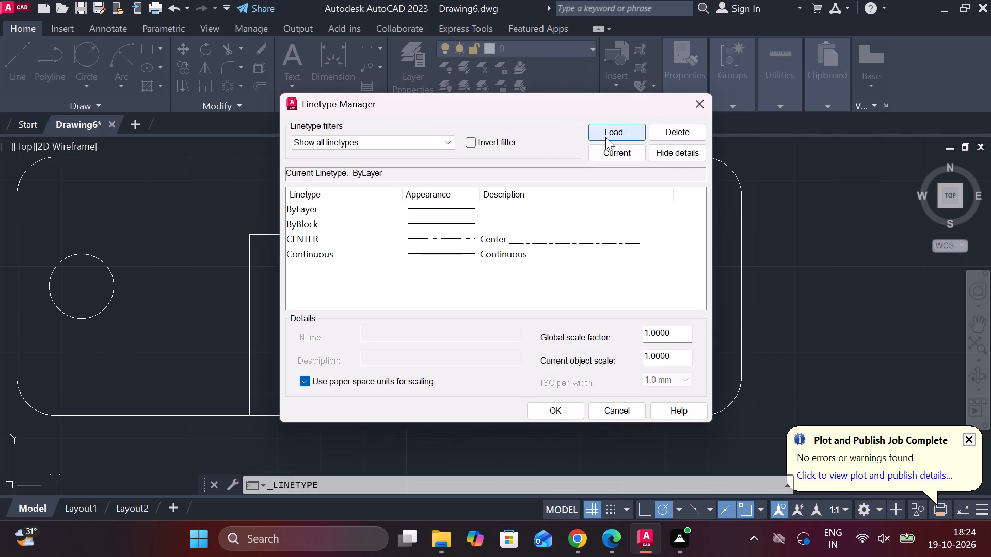
pyautogui.scroll(-5, 456, 285)
pyautogui.scroll(-2, 379, 298)
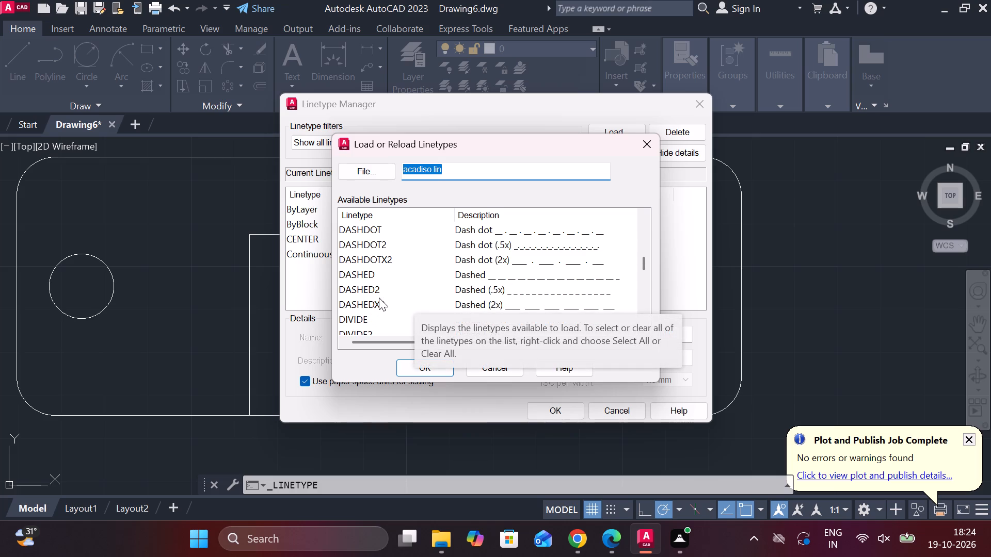
pyautogui.click(368, 273)
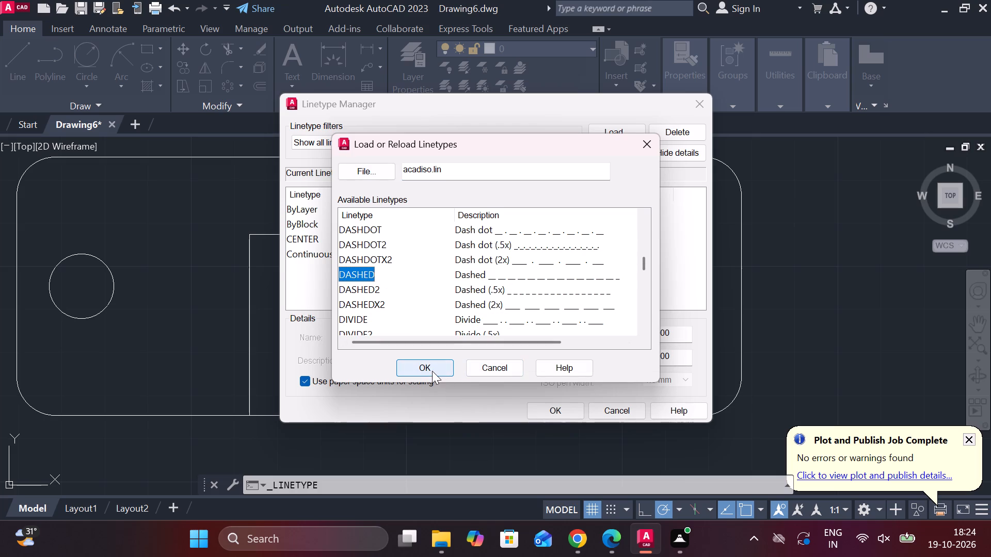
pyautogui.click(432, 371)
# Set both the global linetype scale factor and the current object scale to .4 and apply the settings.
pyautogui.moveTo(684, 338); pyautogui.dragTo(599, 337)
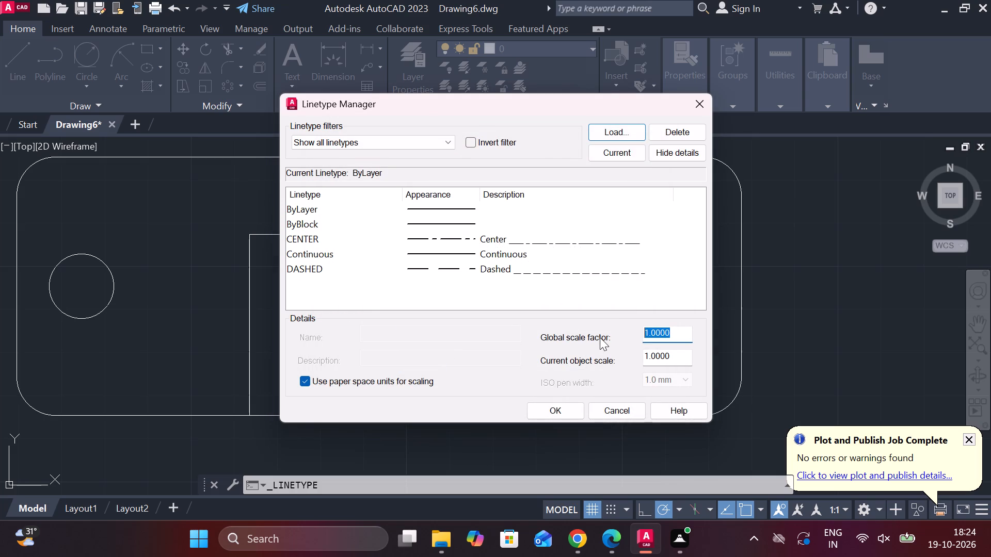
pyautogui.press(',')
pyautogui.press('BackSpace')
pyautogui.write('.4')
pyautogui.moveTo(676, 363); pyautogui.dragTo(623, 366)
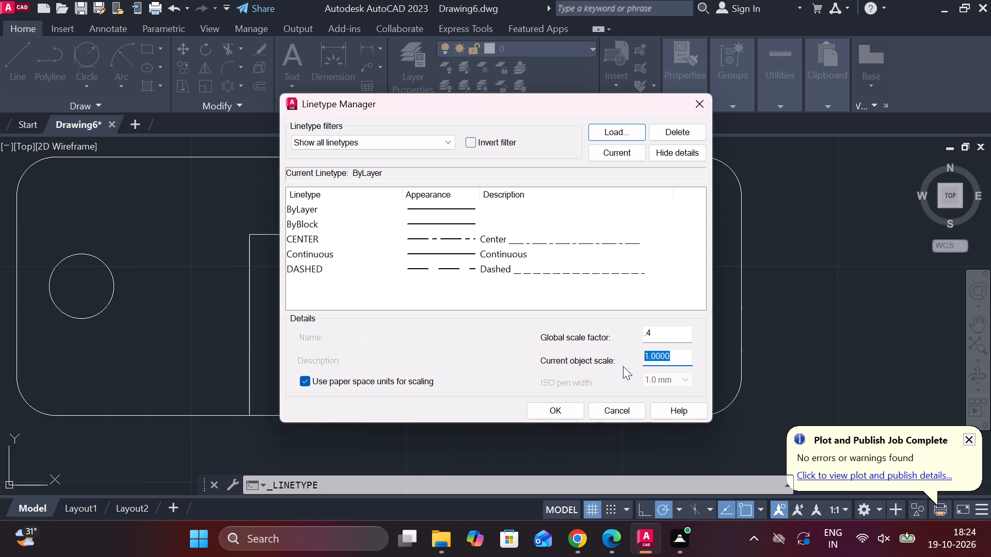
pyautogui.write('.4')
pyautogui.click(576, 402)
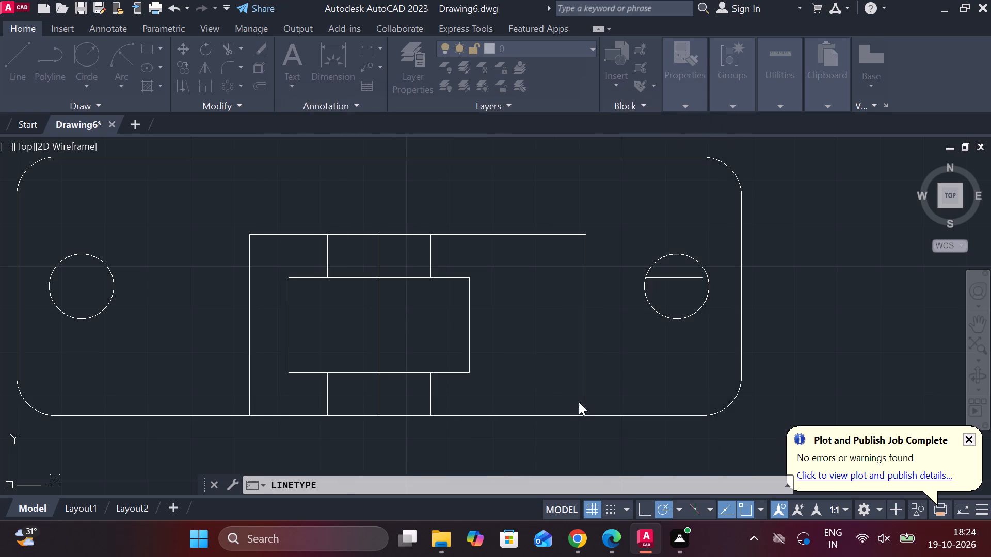
# Assign the CENTER linetype to the vertical centreline through the central rectangle.
pyautogui.moveTo(525, 324); pyautogui.dragTo(546, 332, button='middle')
pyautogui.press('Escape')
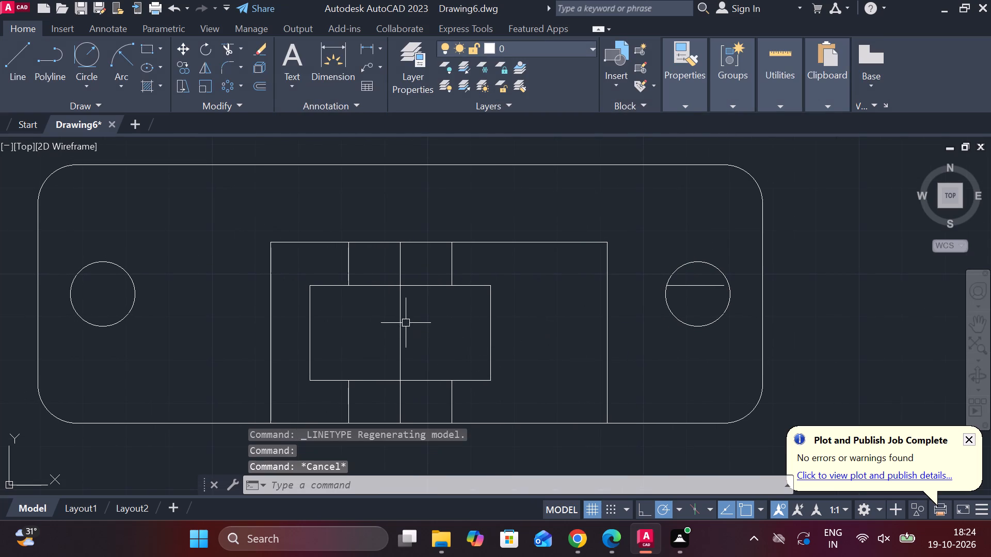
pyautogui.click(401, 320)
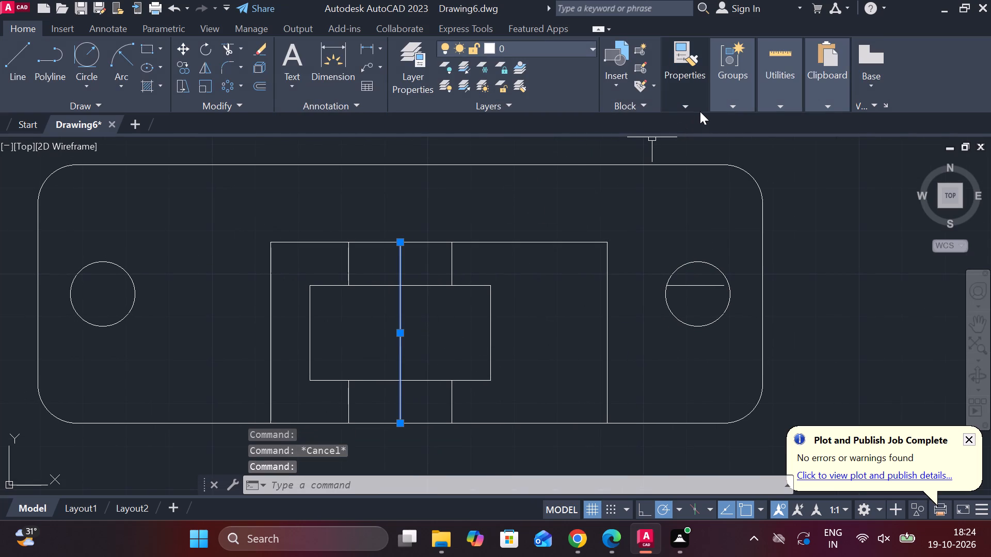
pyautogui.click(700, 111)
pyautogui.click(806, 159)
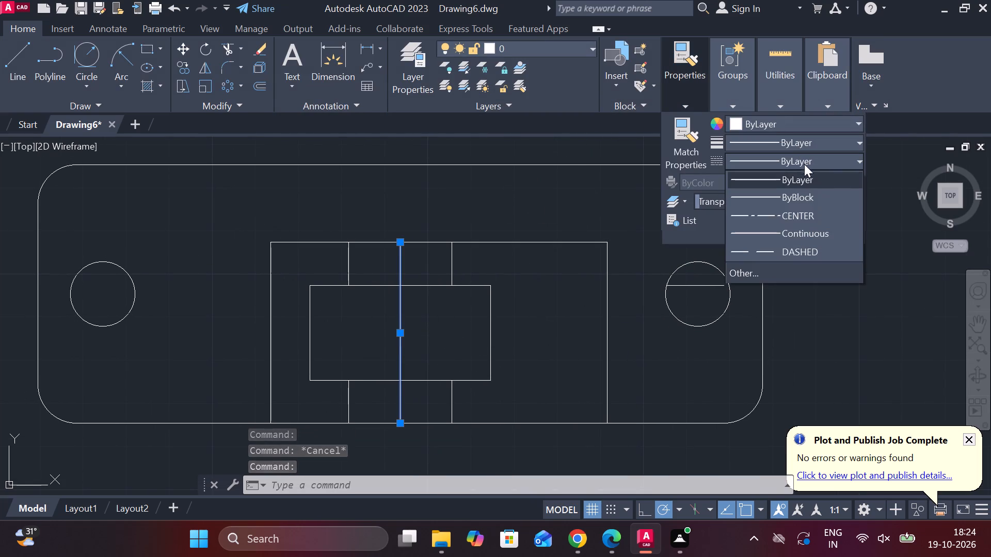
pyautogui.click(768, 215)
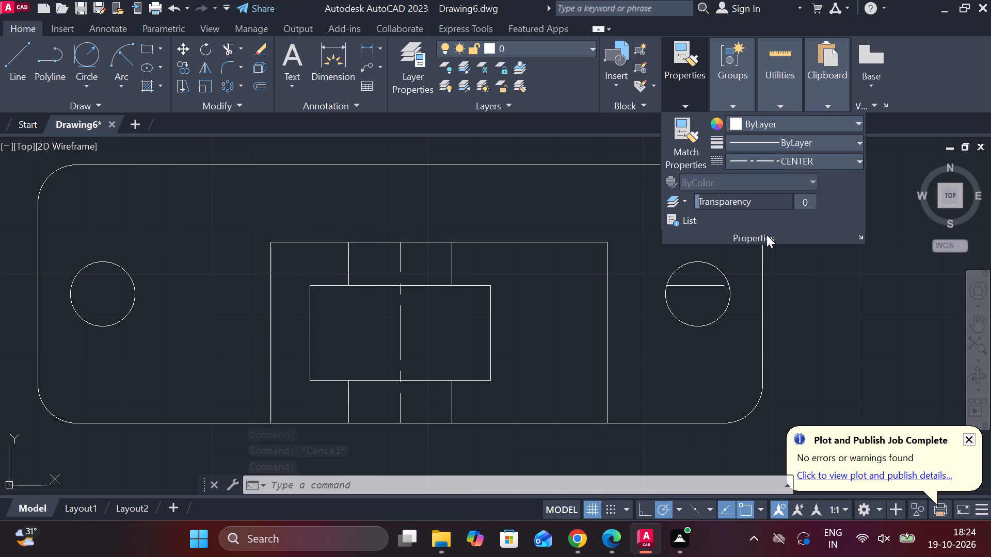
pyautogui.press('Escape')
pyautogui.moveTo(595, 323); pyautogui.dragTo(618, 322, button='middle')
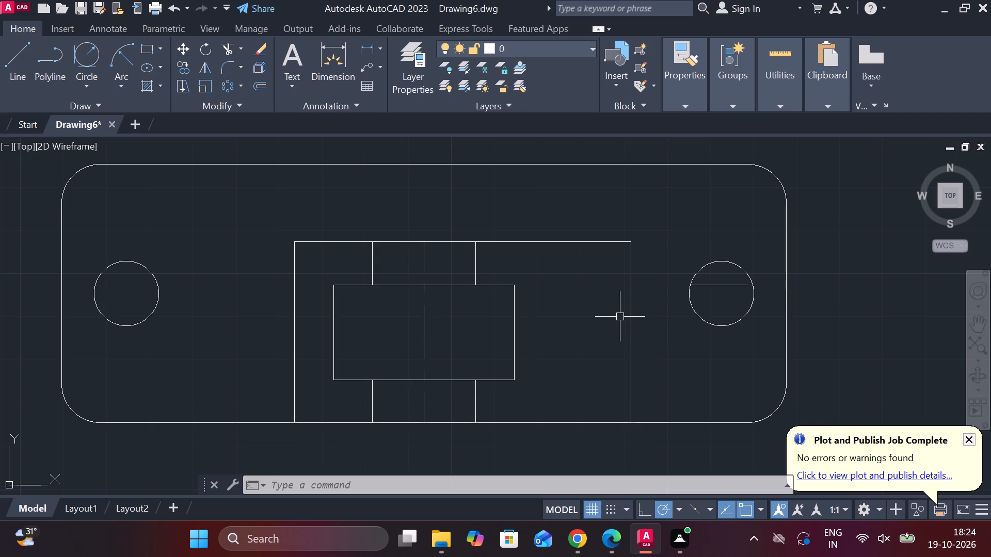
pyautogui.press('Escape')
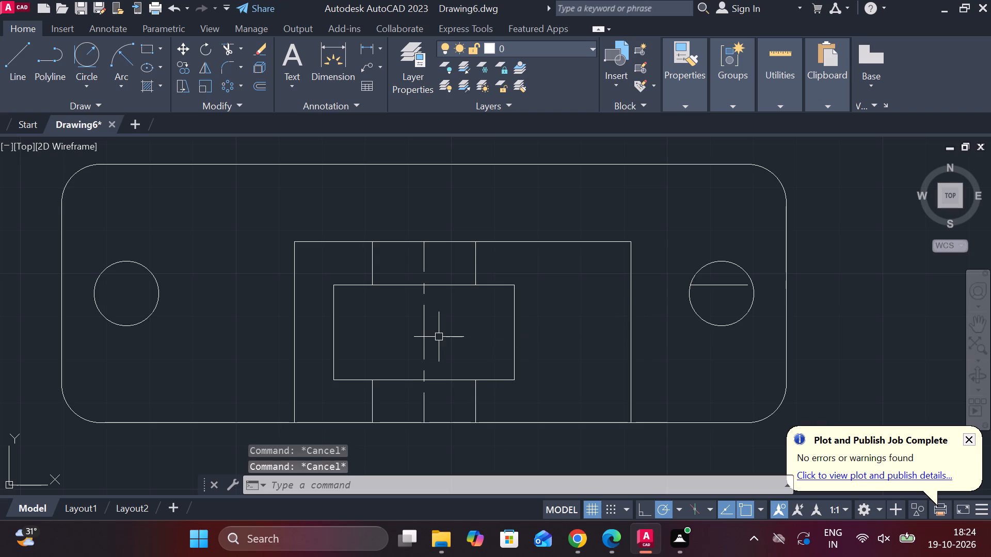
# Fillet the two right-hand corners of the central inner rectangle with a radius of 2.
pyautogui.write('f r')
pyautogui.press('space')
pyautogui.write('2')
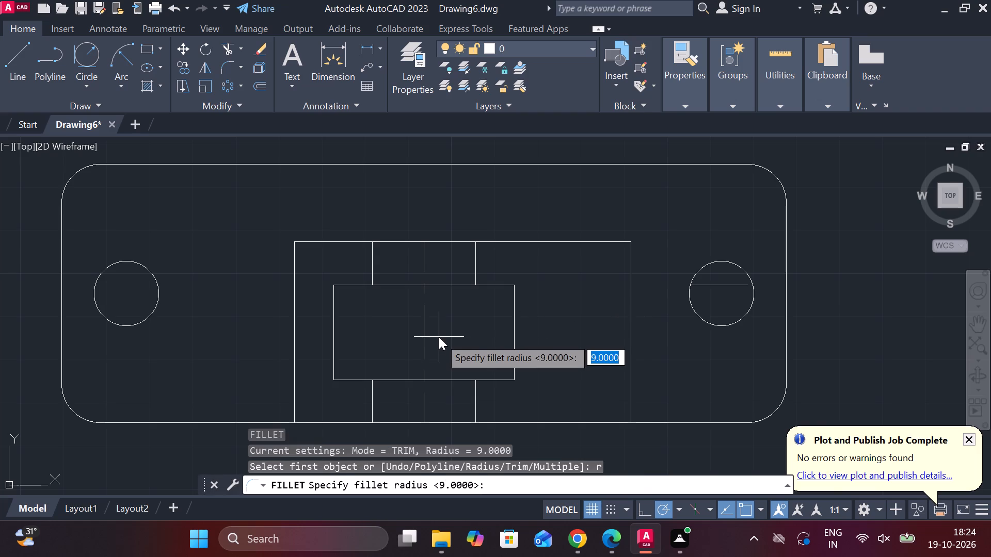
pyautogui.press('space')
pyautogui.click(497, 284)
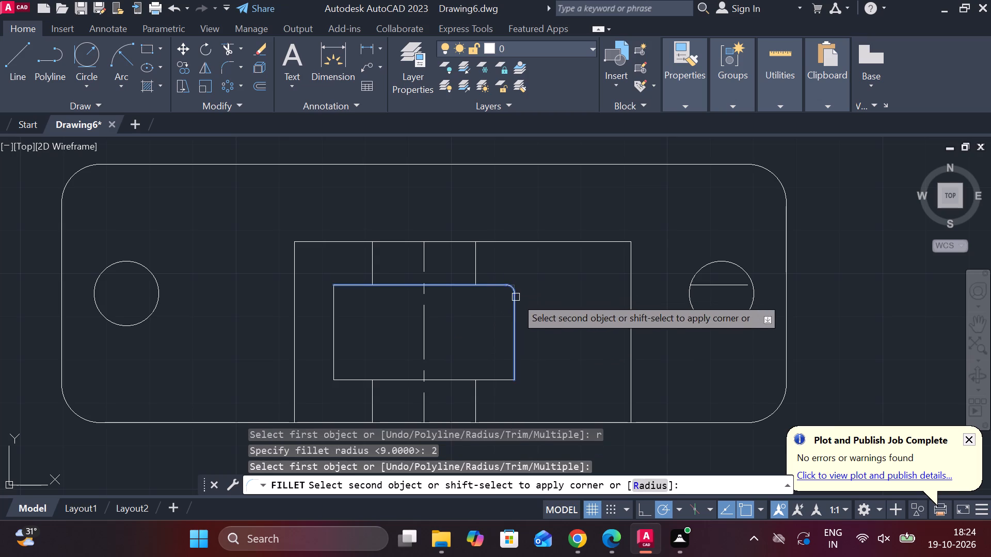
pyautogui.click(516, 297)
pyautogui.press('space')
pyautogui.click(515, 359)
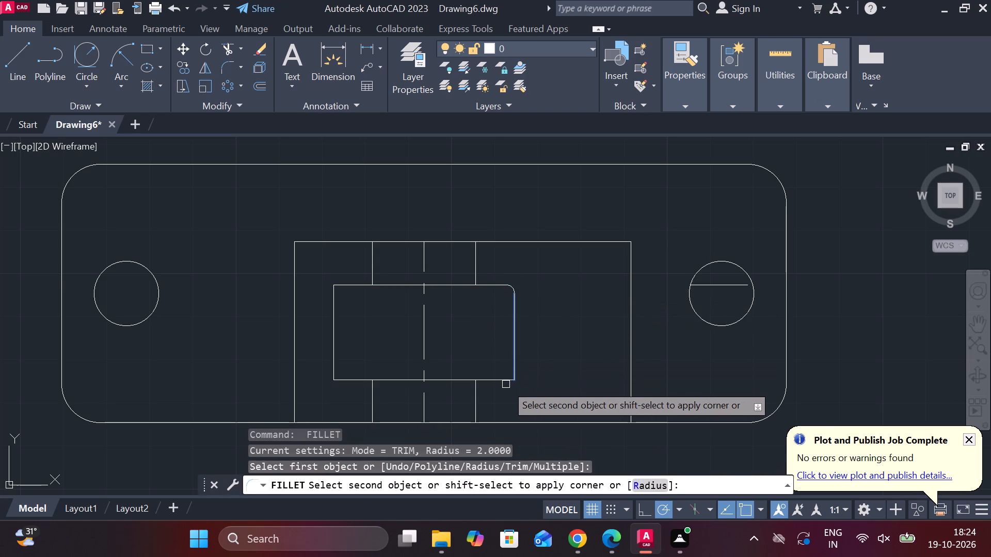
pyautogui.click(502, 380)
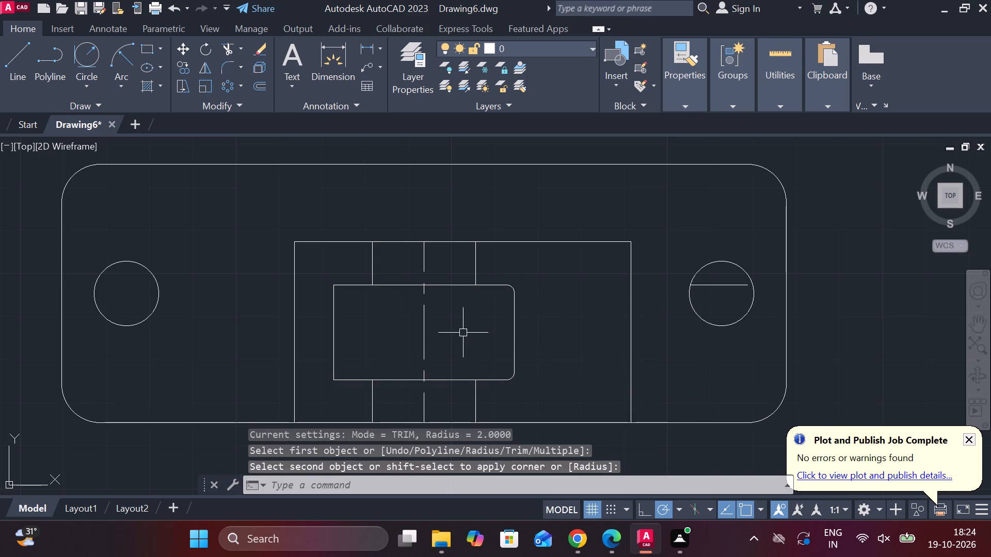
# Fillet the two left-hand corners of the central inner rectangle with the same radius of 2.
pyautogui.press('space')
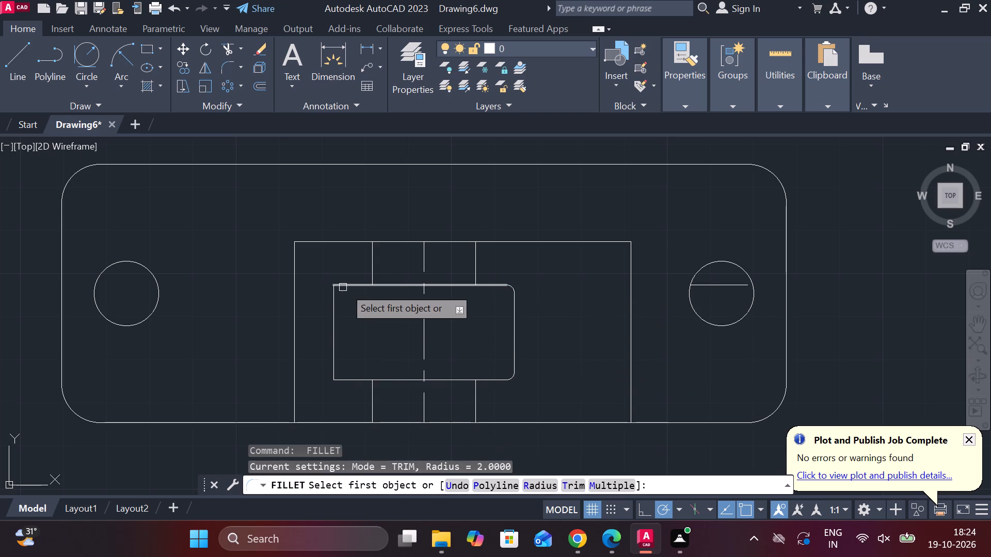
pyautogui.click(348, 285)
pyautogui.click(333, 296)
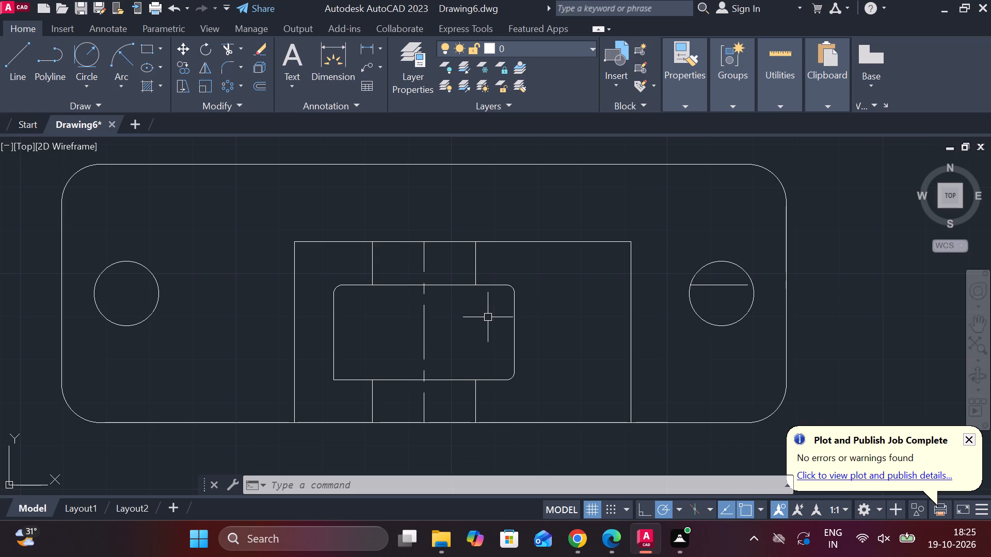
pyautogui.press('space')
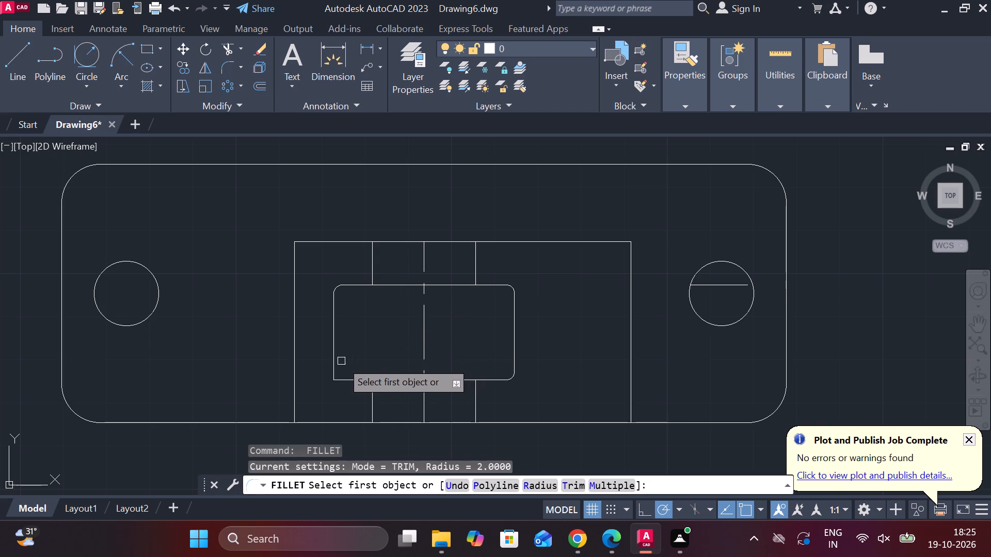
pyautogui.click(332, 360)
pyautogui.click(348, 380)
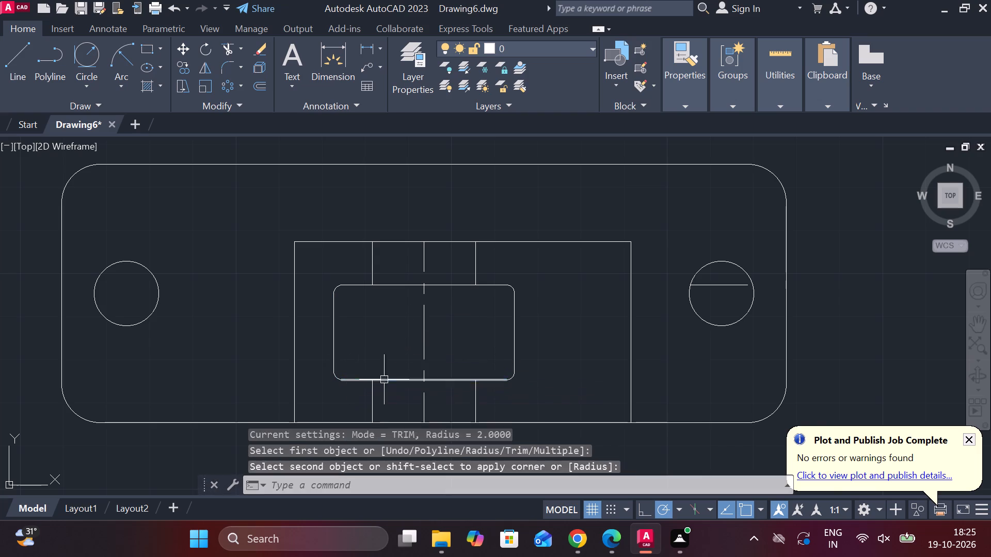
pyautogui.press('space')
pyautogui.click(514, 359)
pyautogui.click(499, 380)
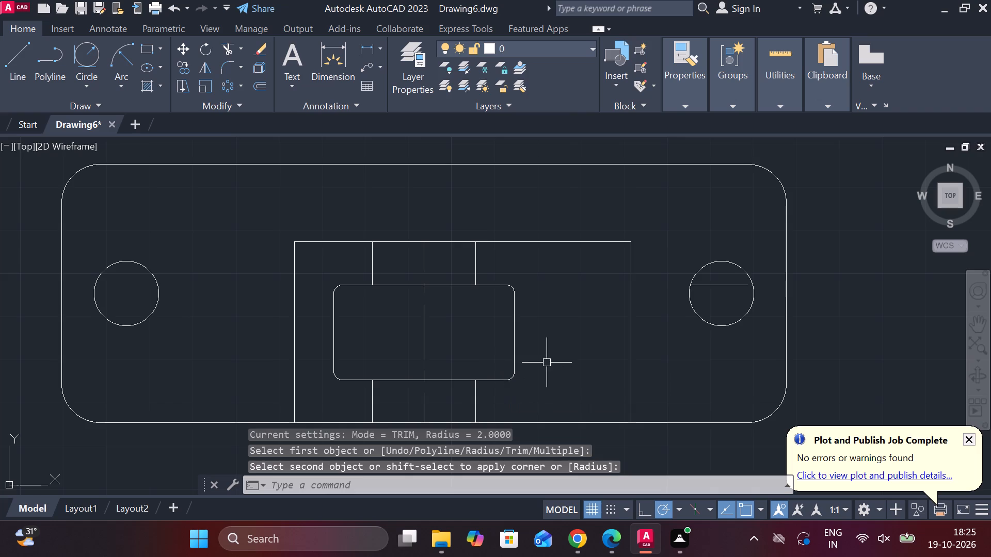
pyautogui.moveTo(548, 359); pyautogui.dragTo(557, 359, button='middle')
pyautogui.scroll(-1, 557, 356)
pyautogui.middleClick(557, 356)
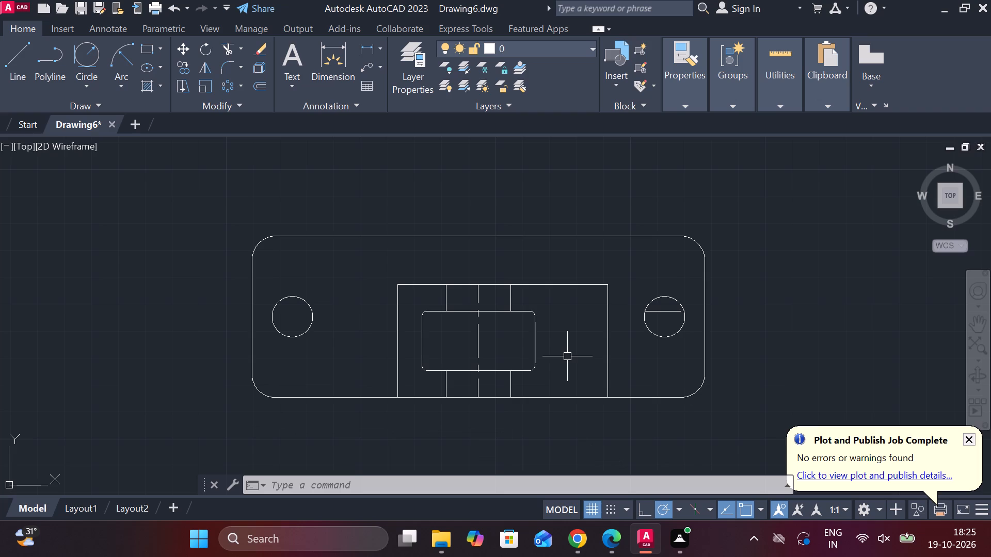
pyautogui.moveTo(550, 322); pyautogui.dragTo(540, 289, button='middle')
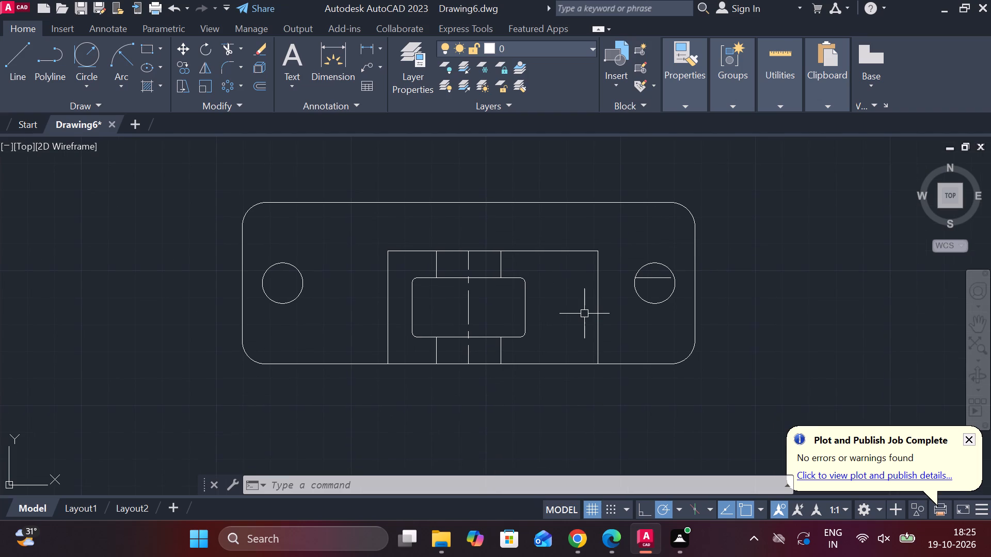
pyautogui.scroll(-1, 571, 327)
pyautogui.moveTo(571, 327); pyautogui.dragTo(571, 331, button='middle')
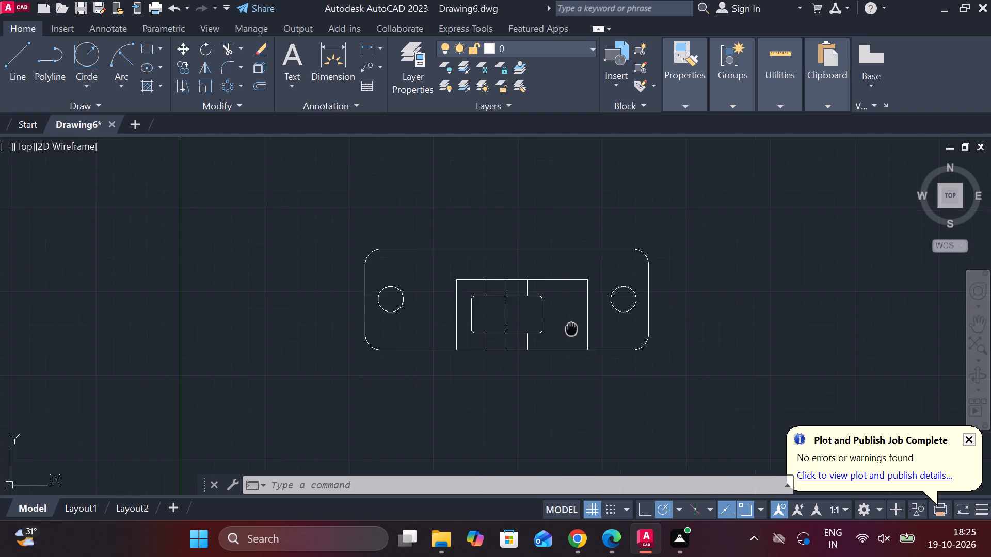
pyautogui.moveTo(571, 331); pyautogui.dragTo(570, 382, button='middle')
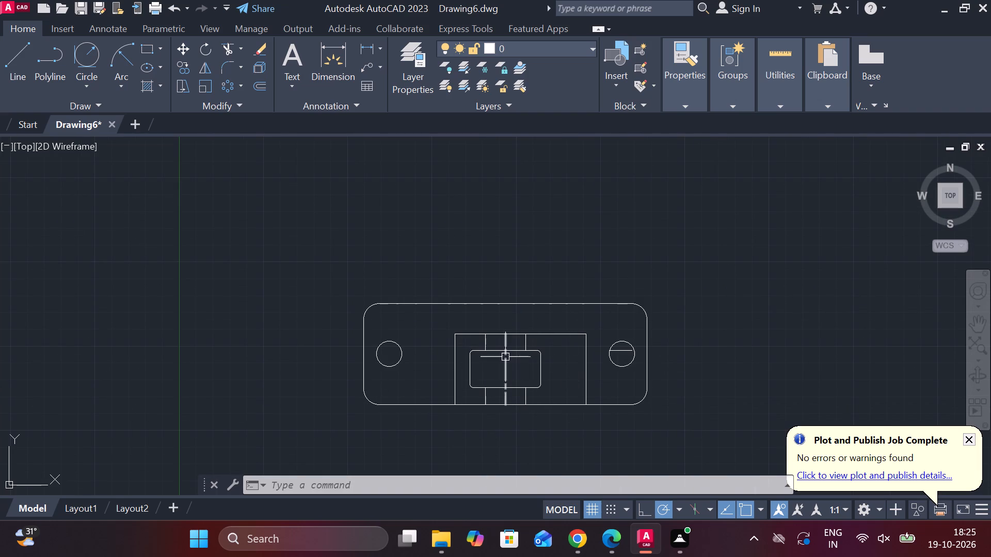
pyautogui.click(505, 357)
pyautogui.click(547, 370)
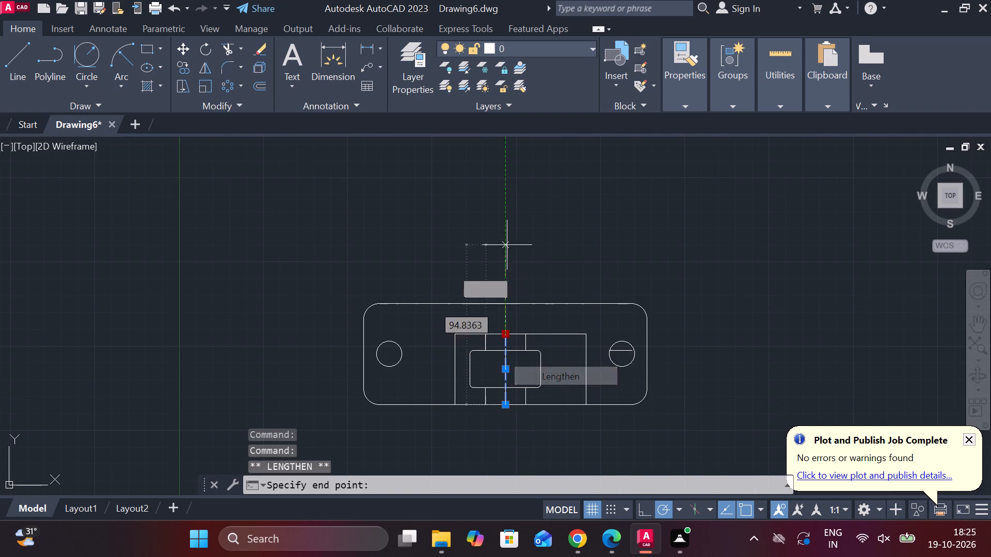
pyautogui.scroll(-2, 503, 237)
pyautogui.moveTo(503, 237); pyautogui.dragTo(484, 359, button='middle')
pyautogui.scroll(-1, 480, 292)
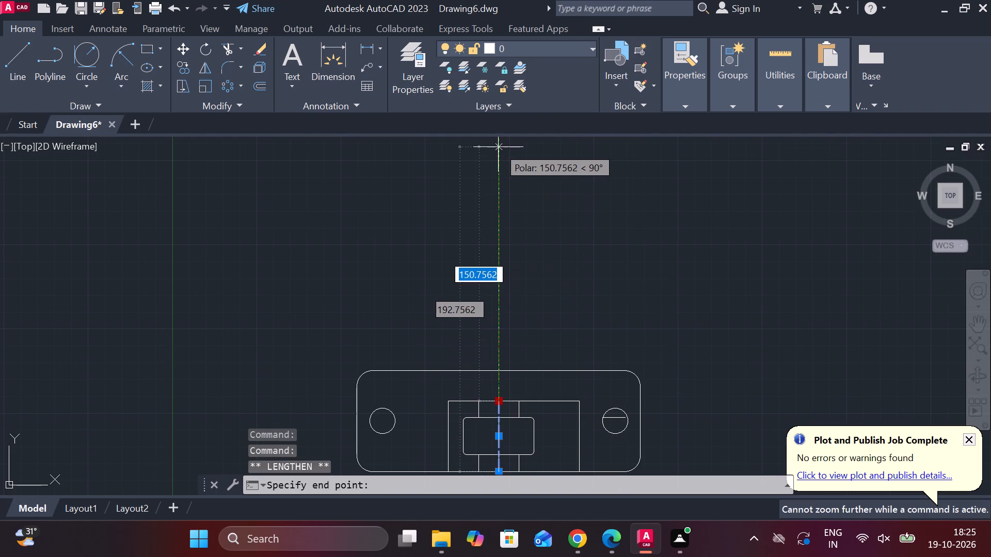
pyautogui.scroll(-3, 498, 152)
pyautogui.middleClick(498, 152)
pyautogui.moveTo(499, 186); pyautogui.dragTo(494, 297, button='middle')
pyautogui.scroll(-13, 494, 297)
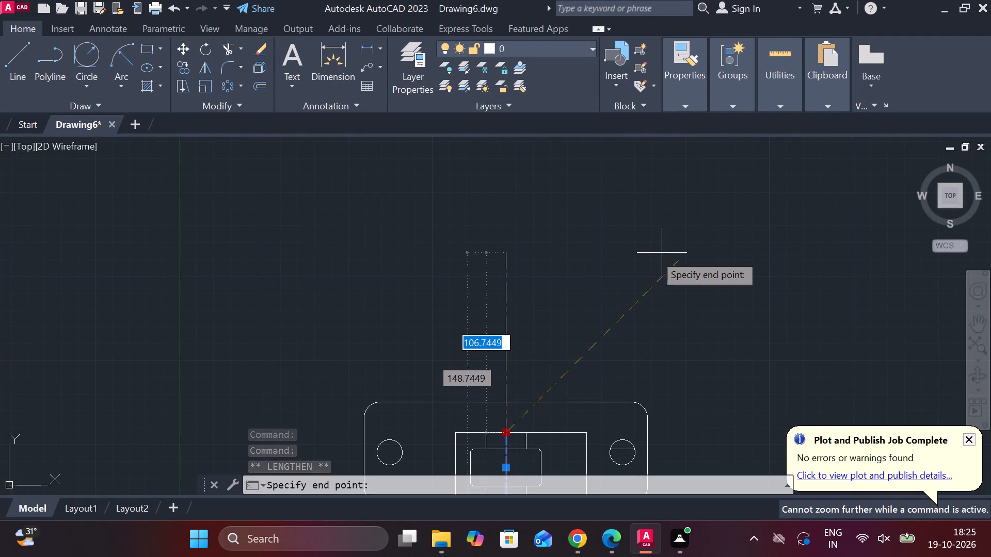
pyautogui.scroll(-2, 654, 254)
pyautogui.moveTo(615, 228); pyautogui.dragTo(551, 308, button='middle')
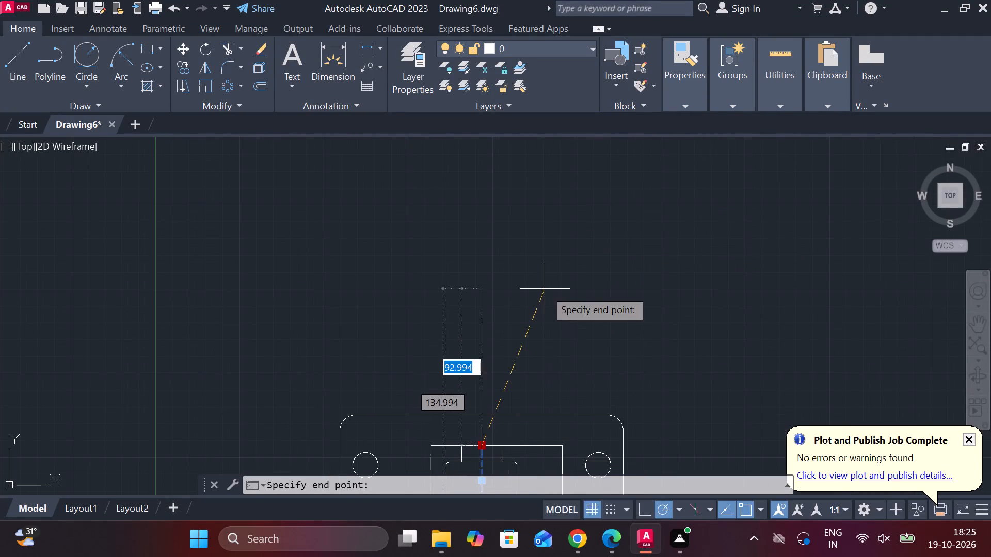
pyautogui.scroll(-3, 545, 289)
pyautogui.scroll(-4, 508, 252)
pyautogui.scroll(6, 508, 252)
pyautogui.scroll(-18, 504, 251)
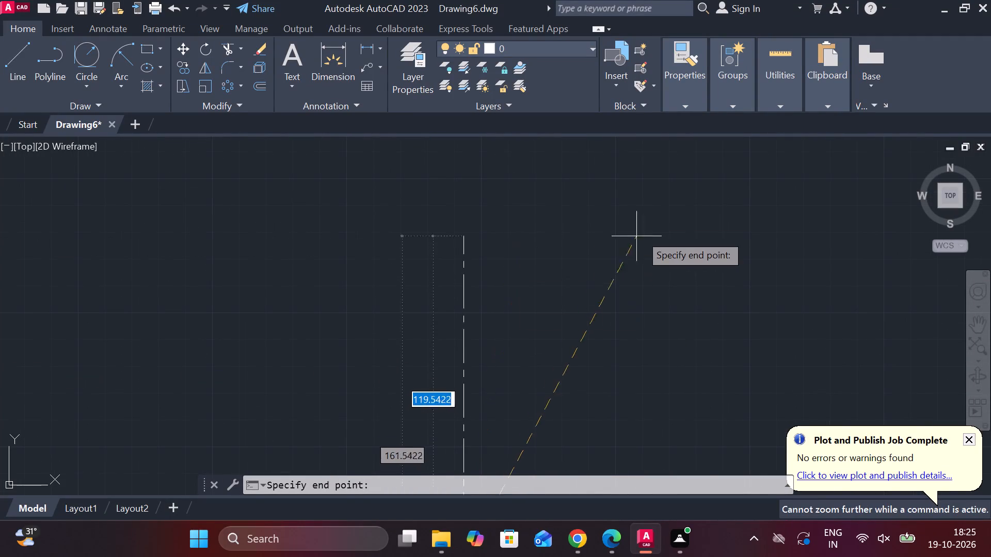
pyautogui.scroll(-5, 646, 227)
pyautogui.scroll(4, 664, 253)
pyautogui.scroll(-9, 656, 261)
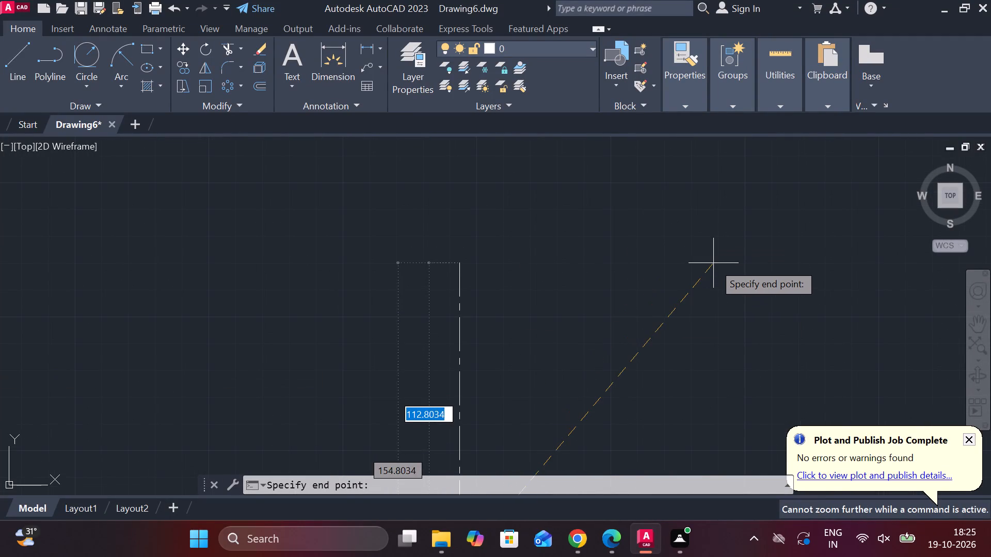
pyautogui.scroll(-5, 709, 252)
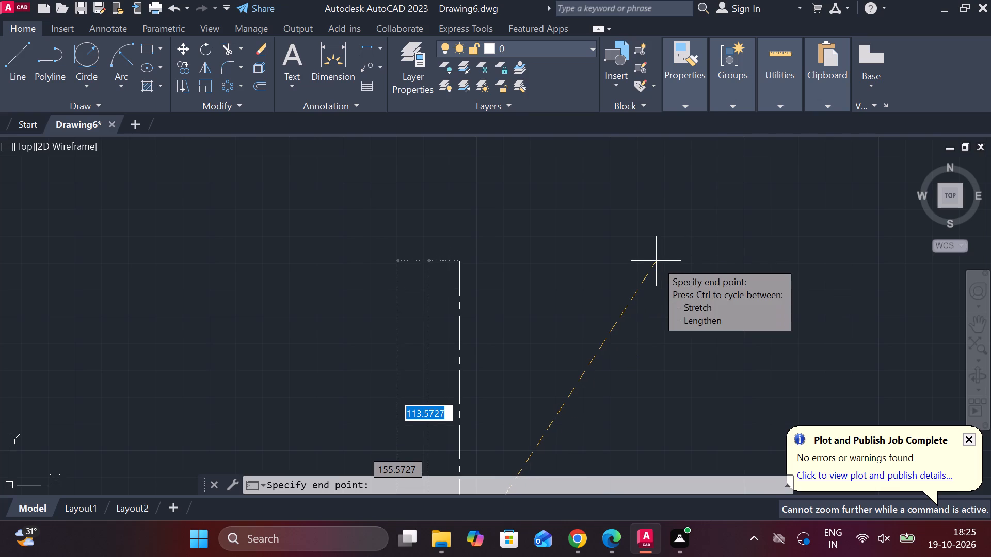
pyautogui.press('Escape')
# Lengthen the vertical centreline from its upper end so it extends straight up, far above the plate.
pyautogui.scroll(-4, 594, 271)
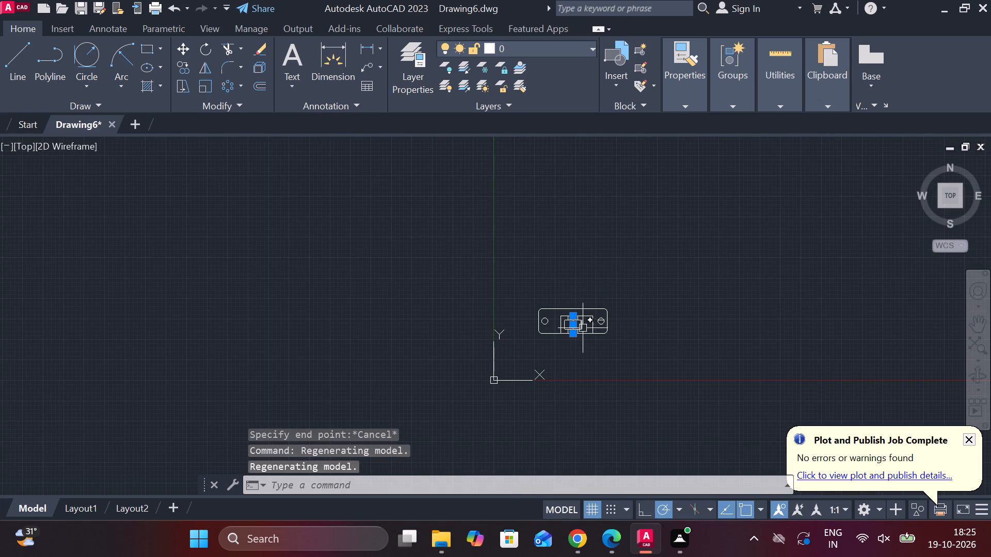
pyautogui.moveTo(598, 255); pyautogui.dragTo(577, 337, button='middle')
pyautogui.scroll(2, 576, 348)
pyautogui.moveTo(574, 356); pyautogui.dragTo(579, 306, button='middle')
pyautogui.press('Escape')
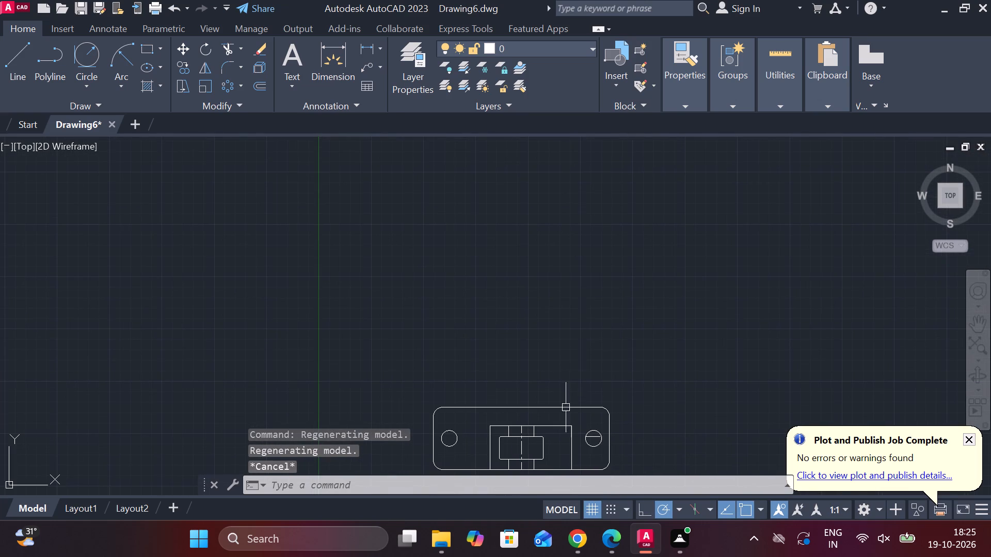
pyautogui.click(520, 440)
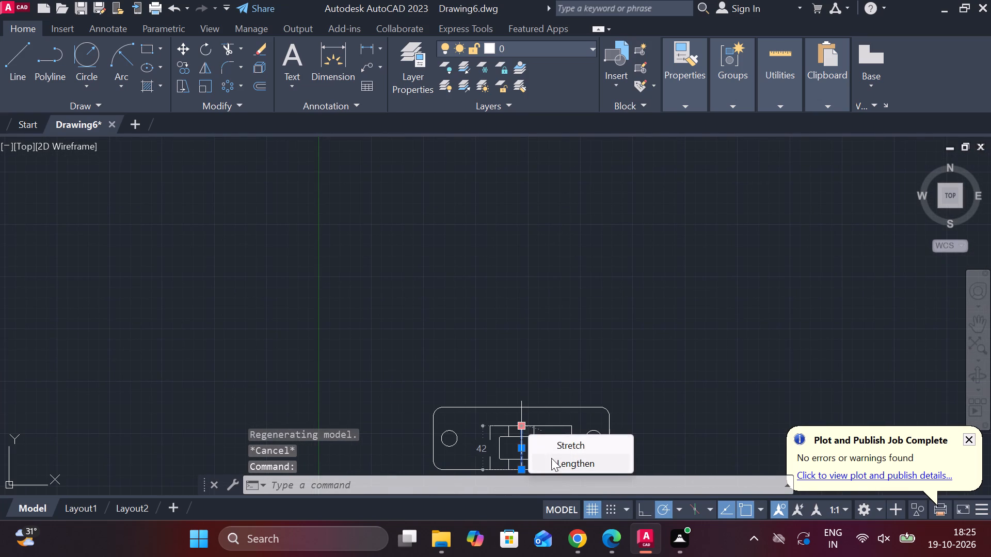
pyautogui.click(558, 466)
pyautogui.click(538, 156)
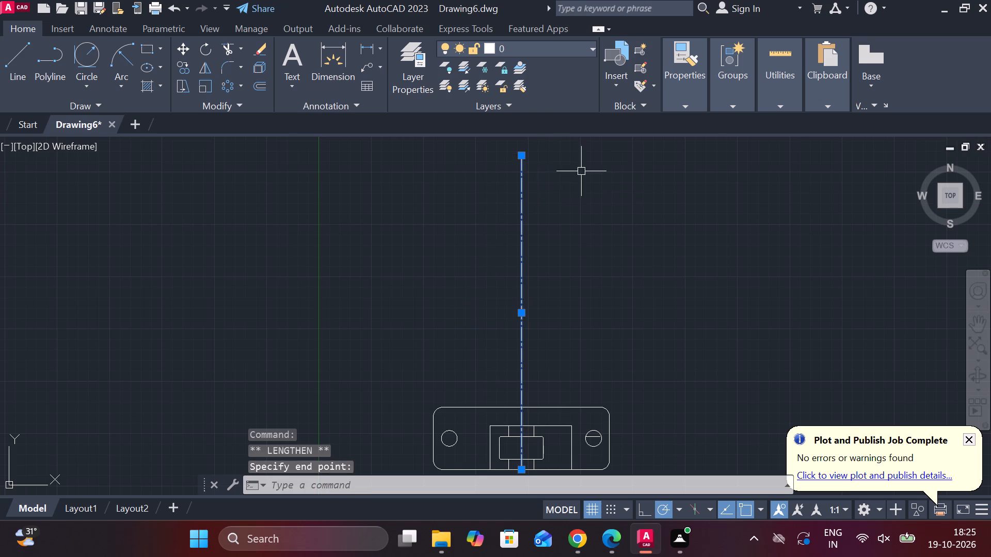
pyautogui.press('Escape')
# Draw a 168 by 15 rectangle from lines above the plate, aligned with its left edge and starting about 48 above that edge's upper end.
pyautogui.moveTo(545, 287); pyautogui.dragTo(546, 166, button='middle')
pyautogui.scroll(2, 550, 271)
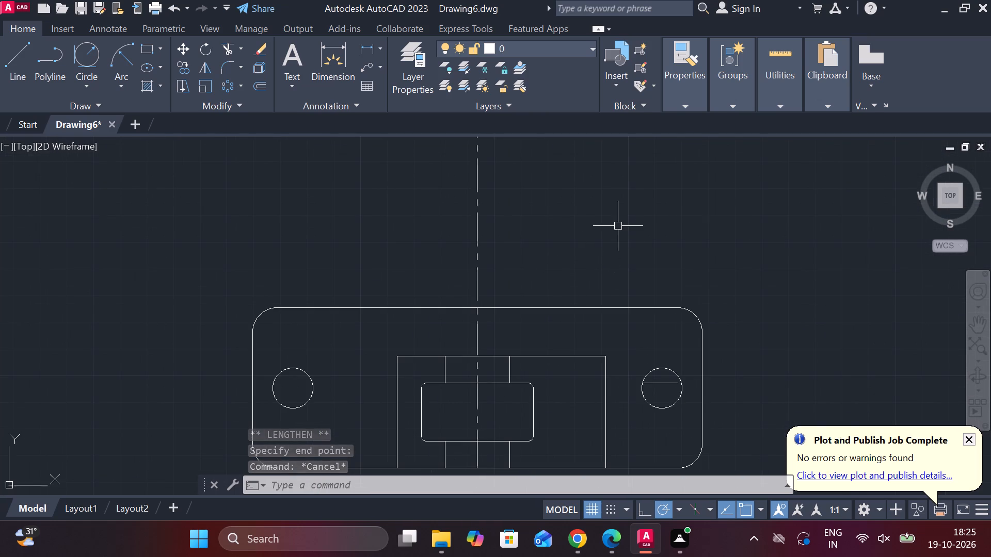
pyautogui.click(254, 367)
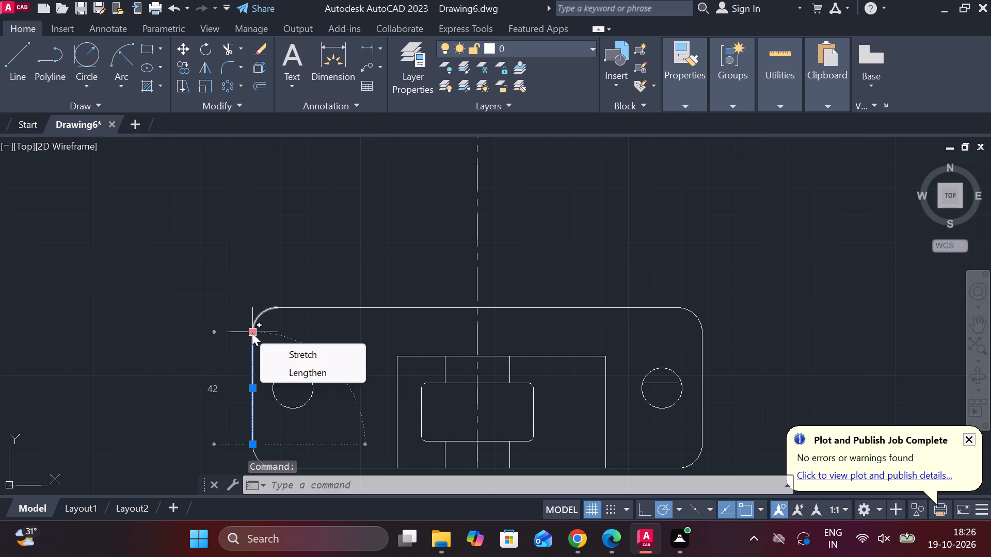
pyautogui.press('l')
pyautogui.press('Return')
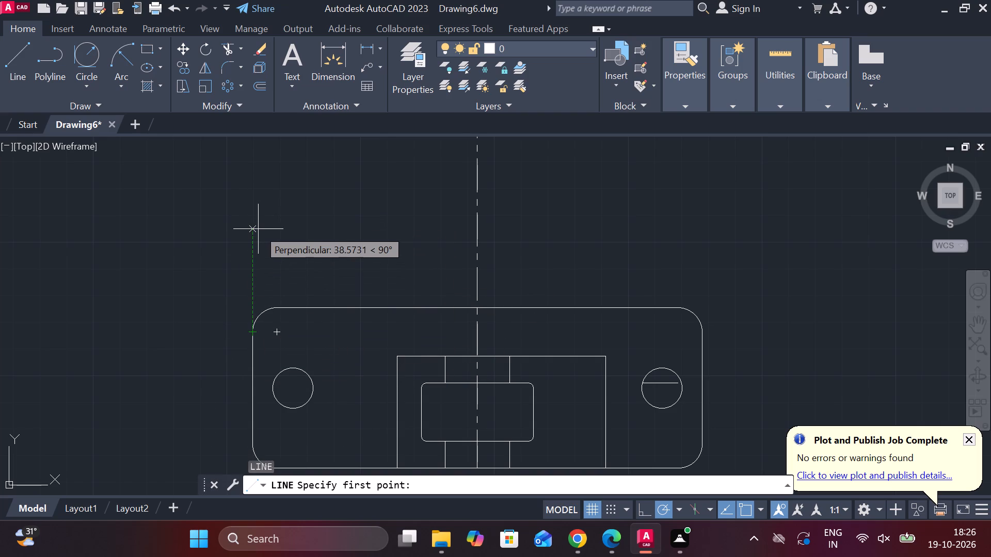
pyautogui.click(258, 204)
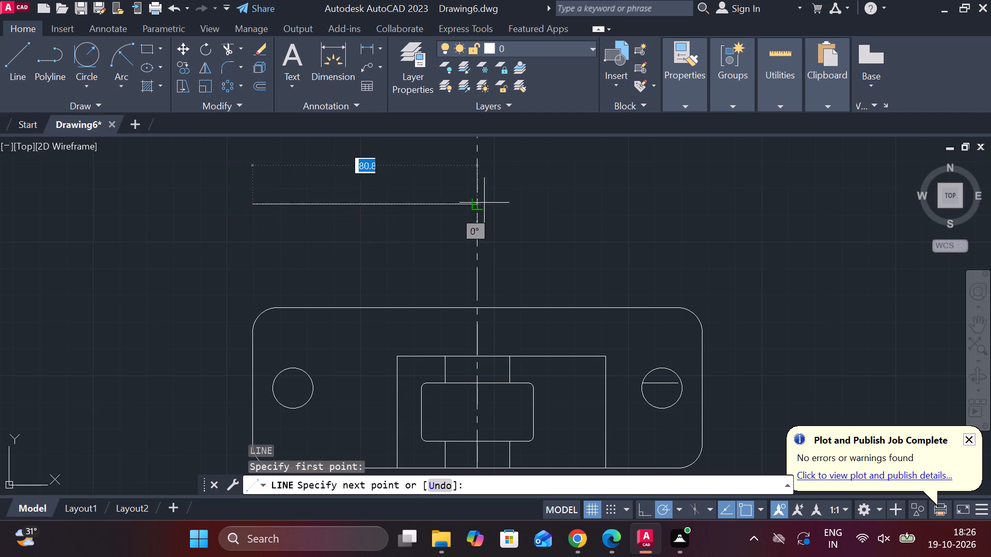
pyautogui.press('1')
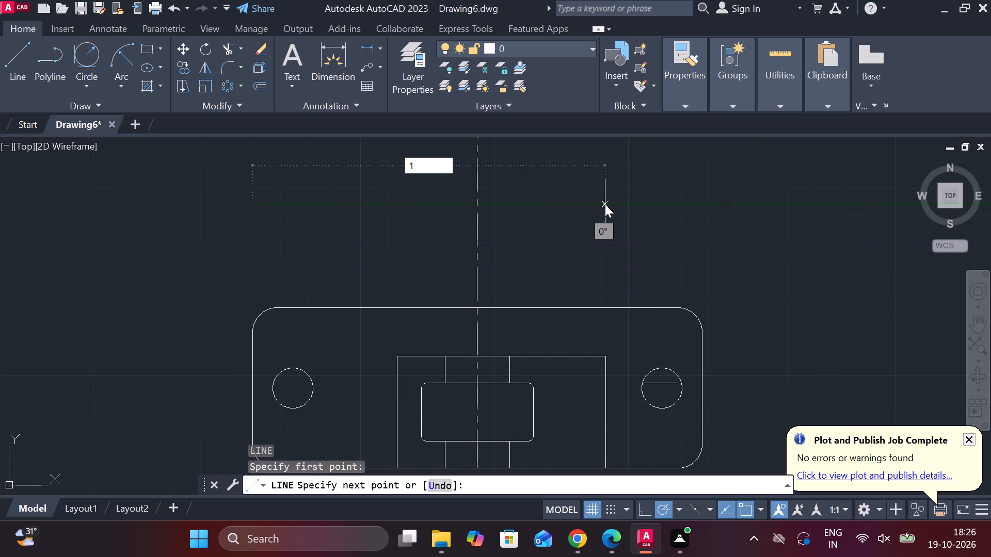
pyautogui.write('68')
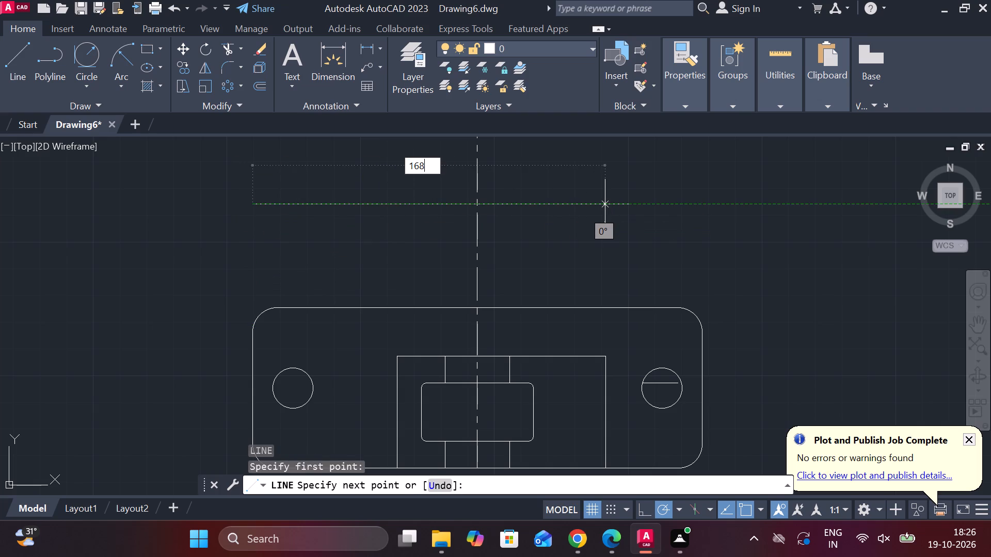
pyautogui.press('Return')
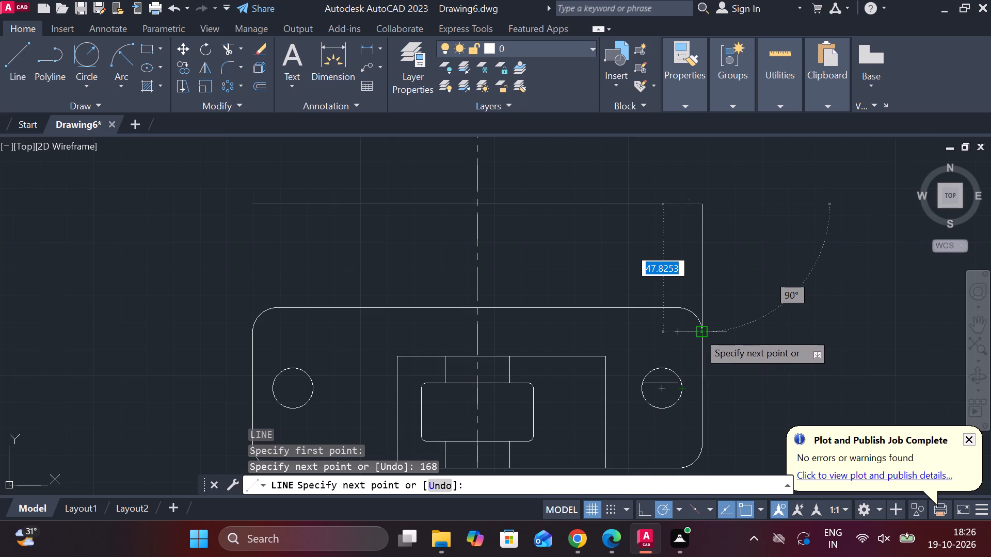
pyautogui.moveTo(666, 270); pyautogui.dragTo(707, 330, button='middle')
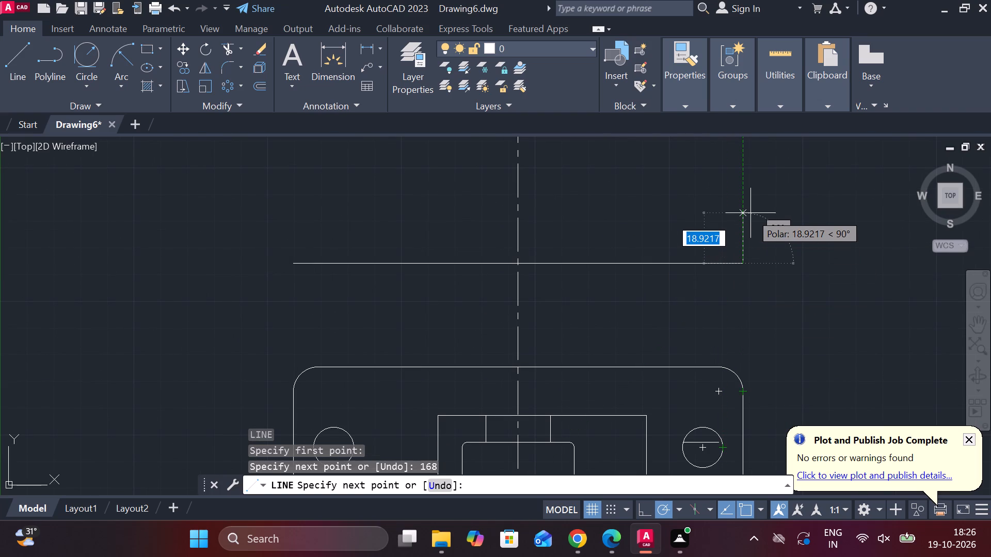
pyautogui.write('15')
pyautogui.press('space')
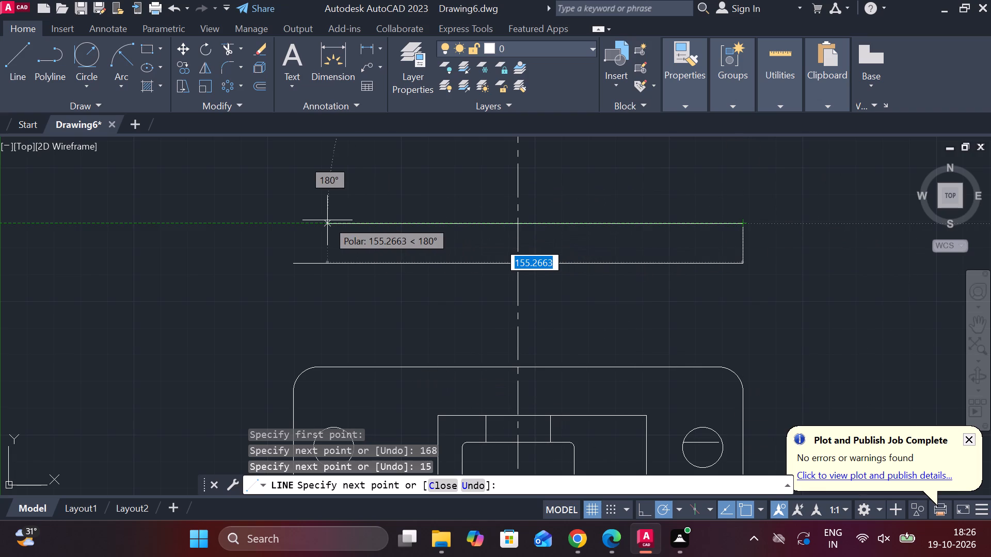
pyautogui.write('169')
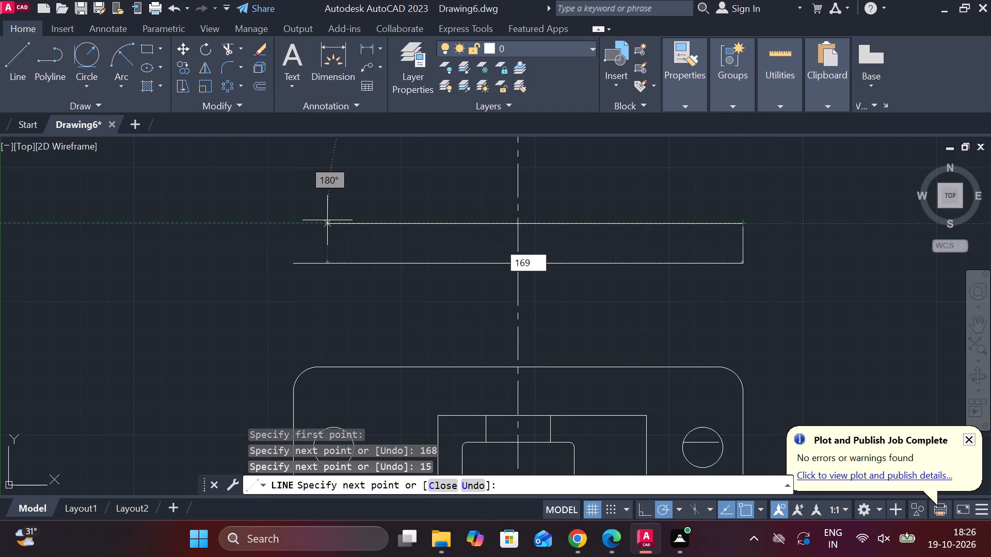
pyautogui.press('BackSpace')
pyautogui.press('8')
pyautogui.press('Return')
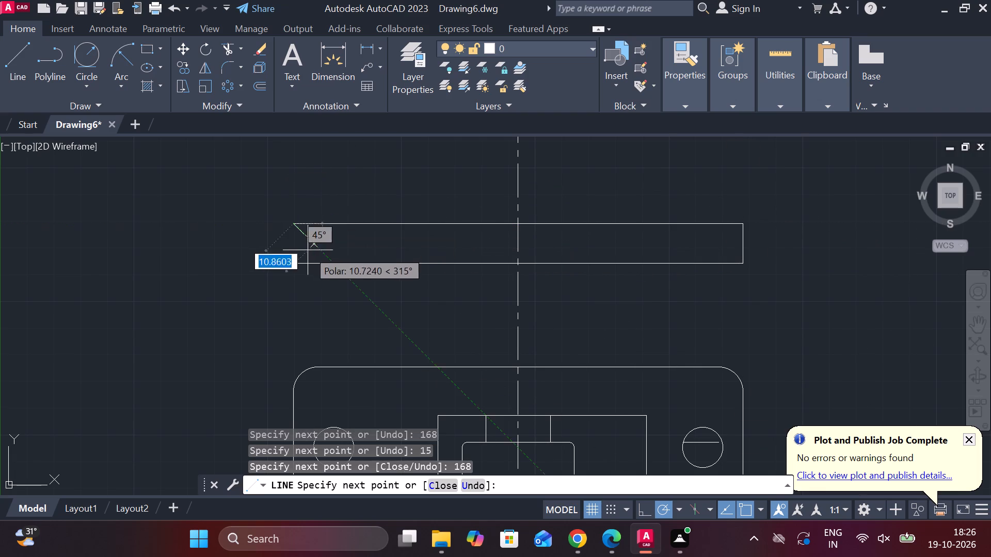
pyautogui.click(289, 260)
pyautogui.press('Escape')
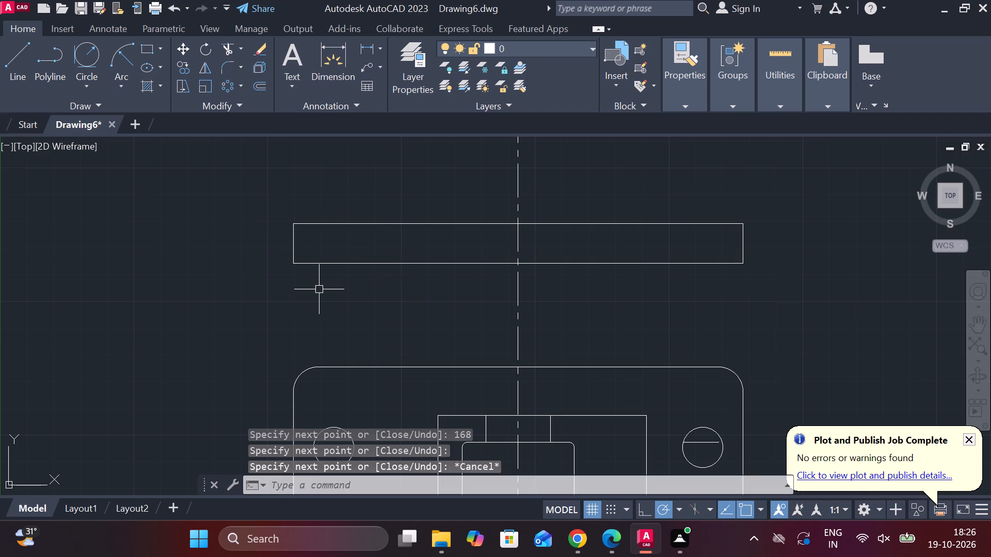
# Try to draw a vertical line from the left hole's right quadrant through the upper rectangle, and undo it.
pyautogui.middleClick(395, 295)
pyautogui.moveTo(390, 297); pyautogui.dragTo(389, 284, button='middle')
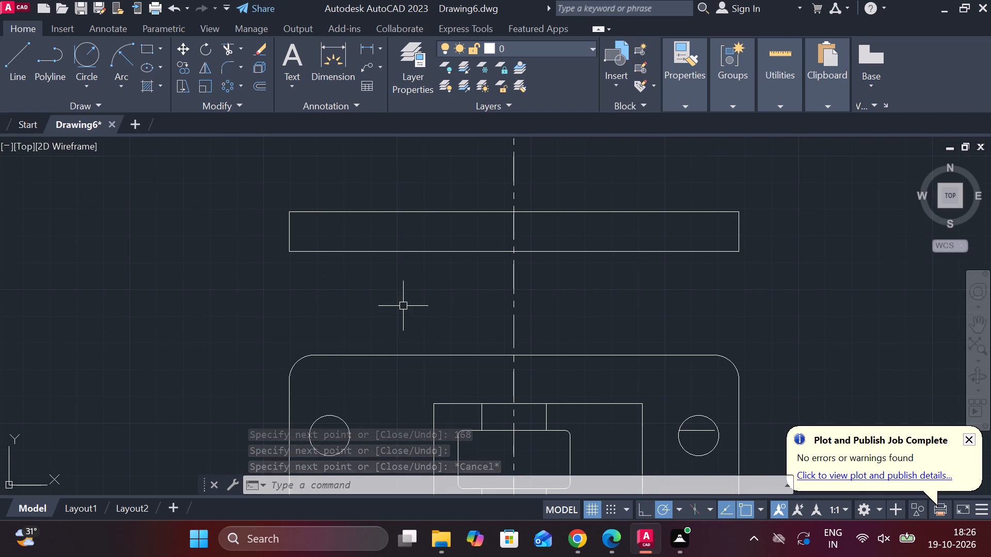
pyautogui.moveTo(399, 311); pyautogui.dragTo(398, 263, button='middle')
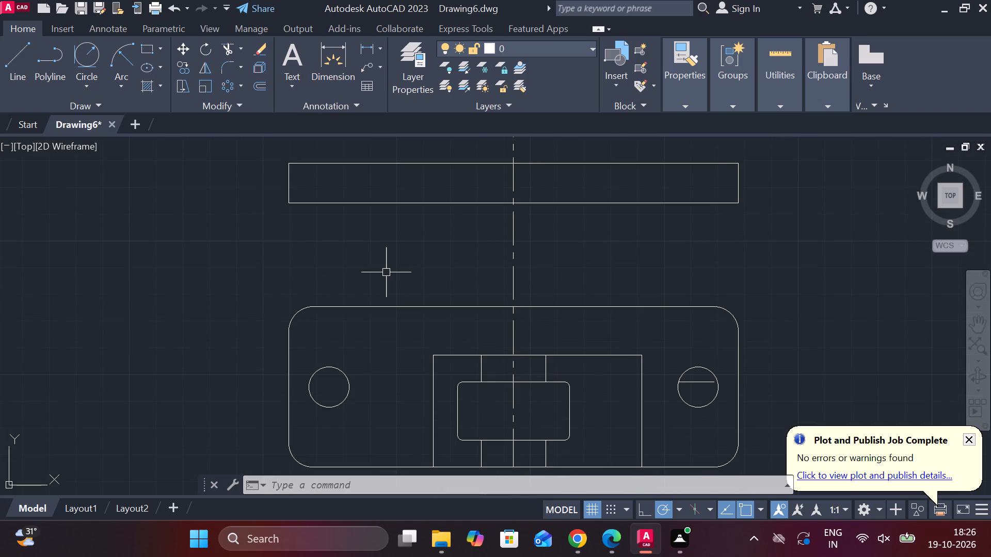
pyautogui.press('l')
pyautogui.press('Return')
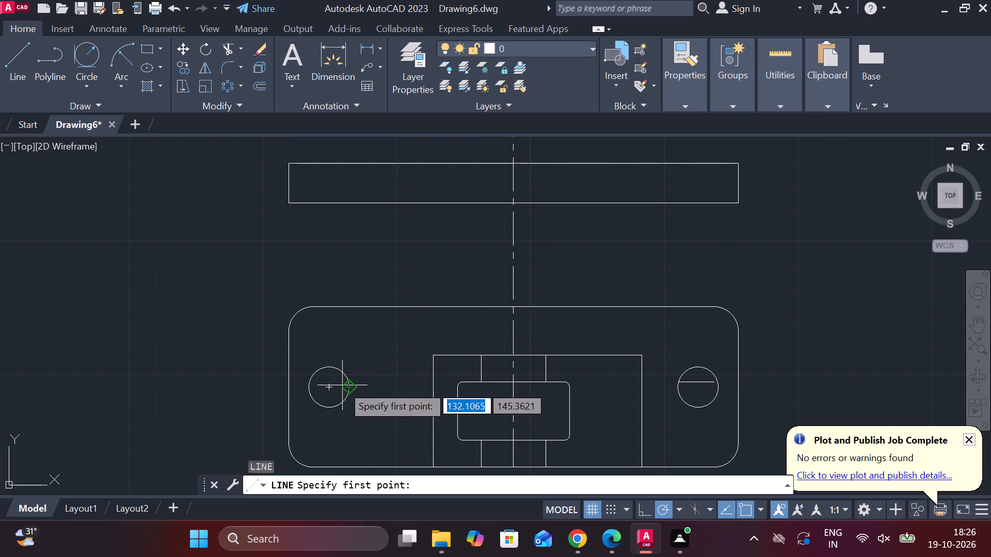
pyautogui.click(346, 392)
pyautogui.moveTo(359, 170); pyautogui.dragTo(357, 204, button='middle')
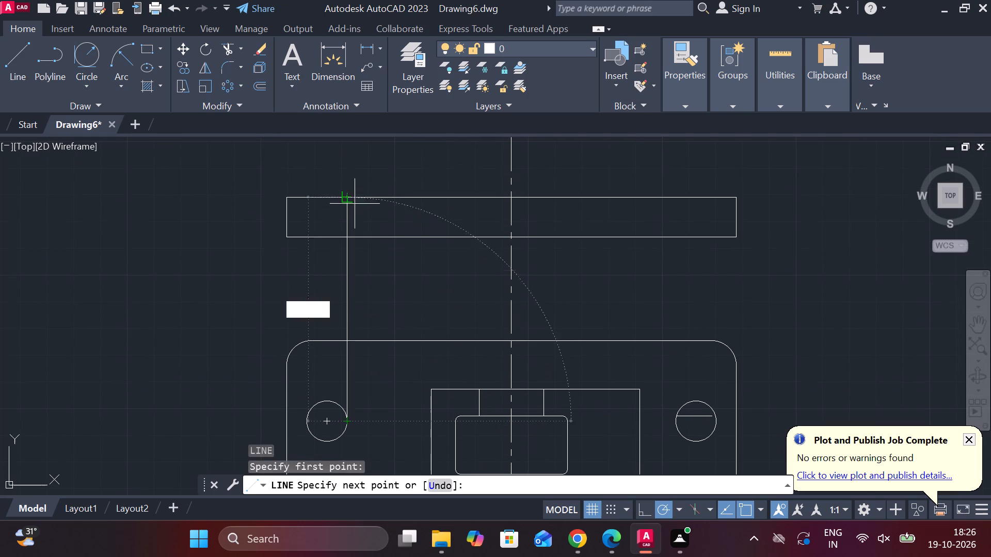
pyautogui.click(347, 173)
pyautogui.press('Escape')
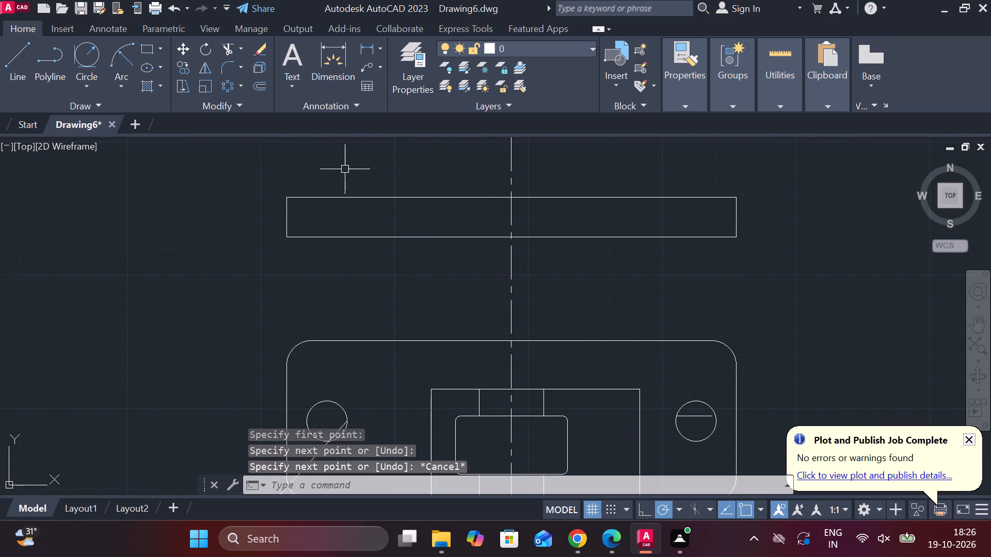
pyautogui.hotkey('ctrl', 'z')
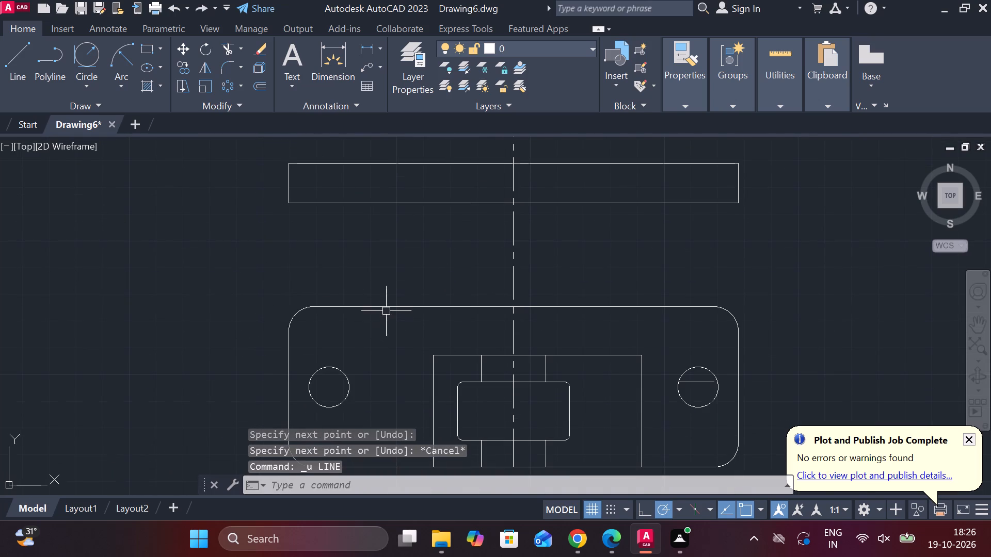
# Draw vertical projection lines from the left hole's right and left quadrants up through the upper rectangle to at least its top edge.
pyautogui.press('l')
pyautogui.press('Return')
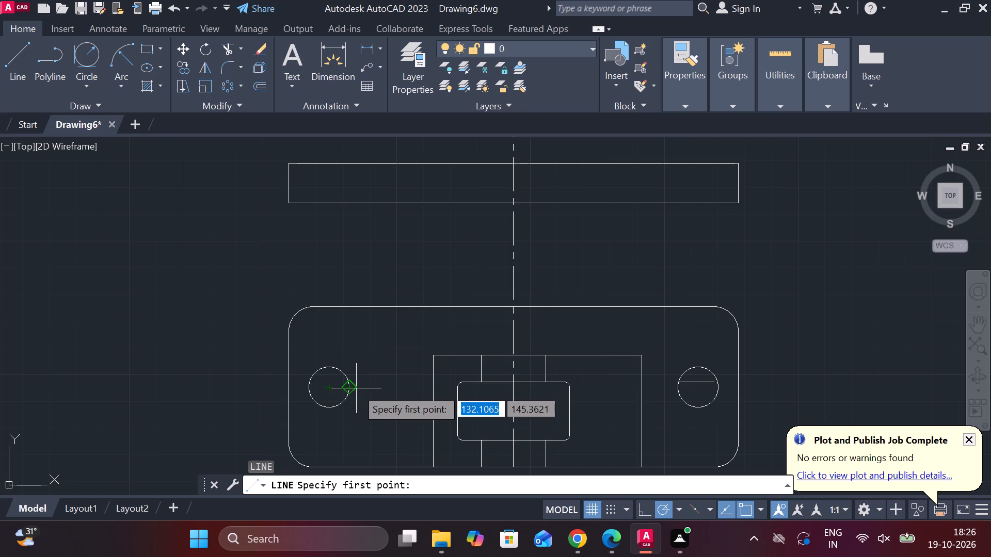
pyautogui.click(347, 388)
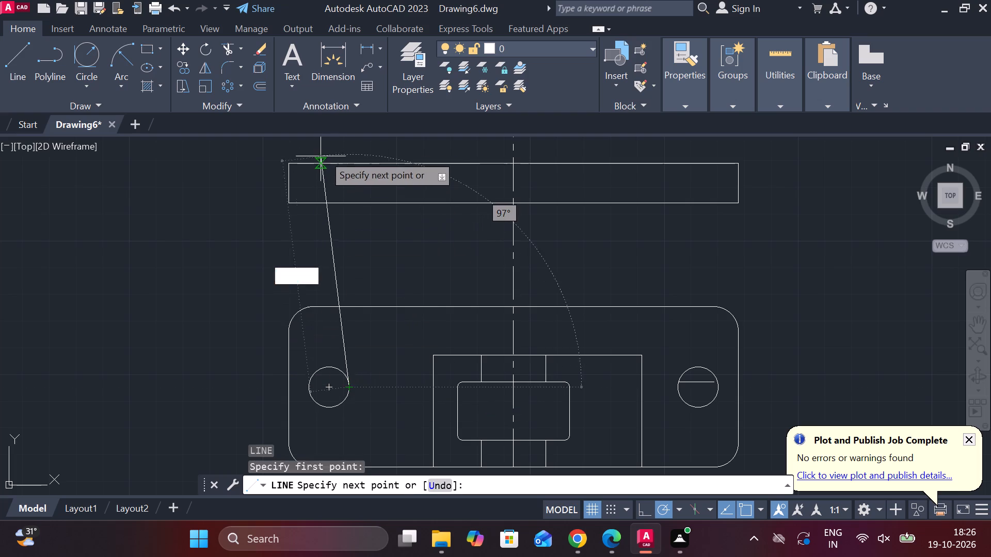
pyautogui.click(345, 150)
pyautogui.press('Escape')
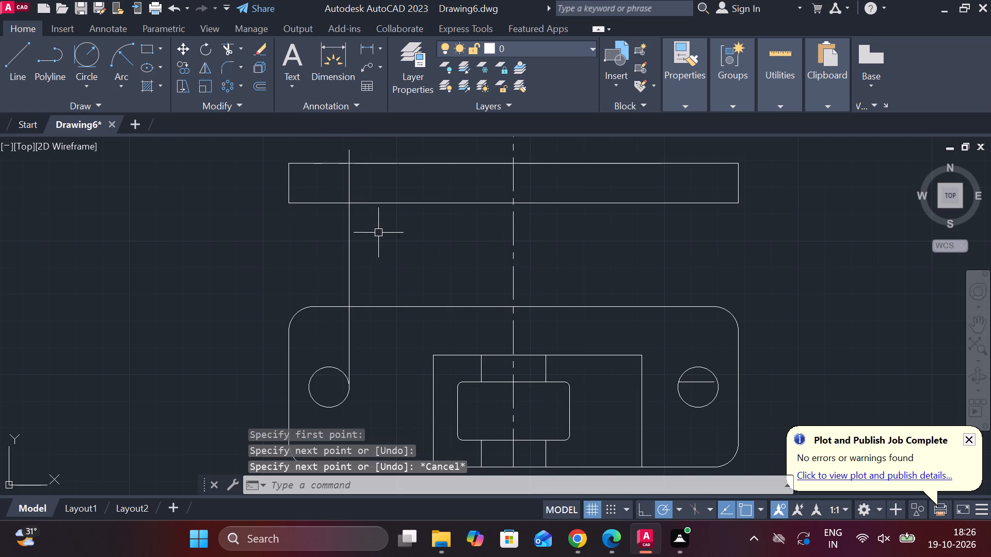
pyautogui.press('space')
pyautogui.click(311, 388)
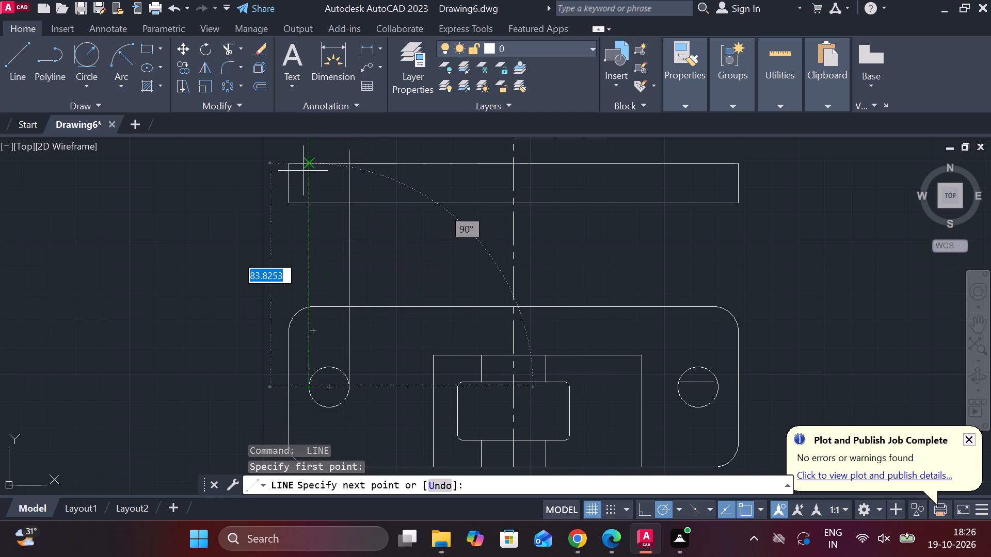
pyautogui.click(306, 161)
pyautogui.press('Escape')
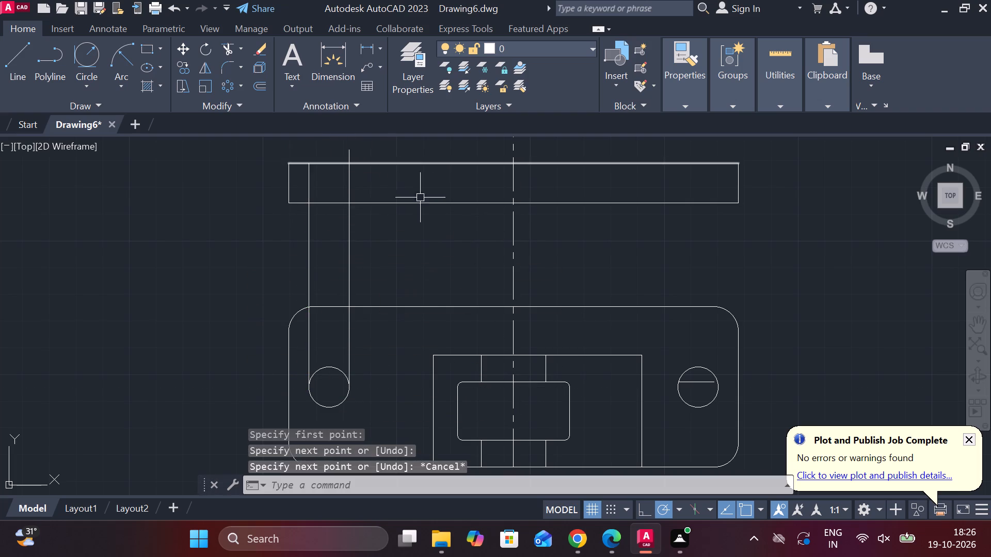
# Draw a vertical projection line from the right hole's right quadrant up to the top edge of the upper rectangle.
pyautogui.middleClick(402, 200)
pyautogui.press('space')
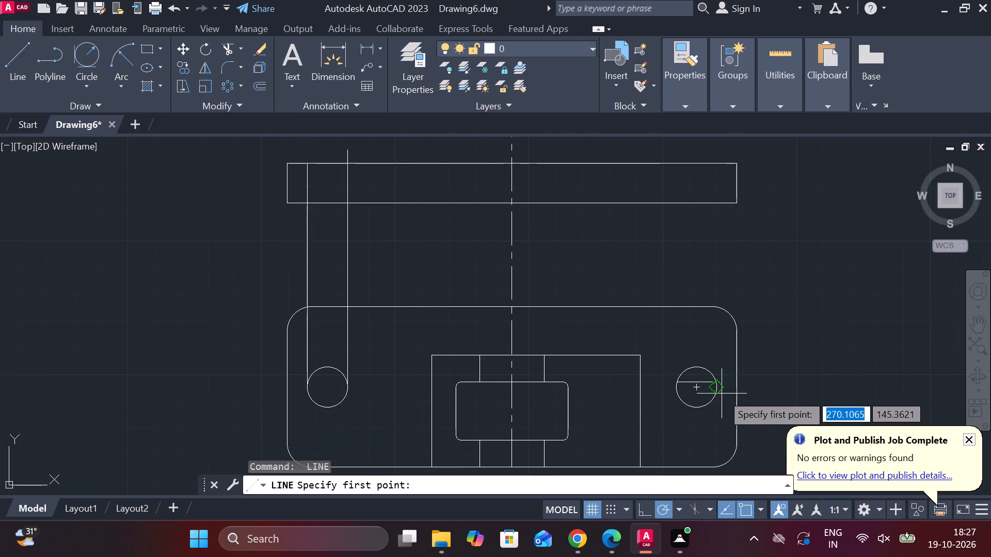
pyautogui.click(722, 392)
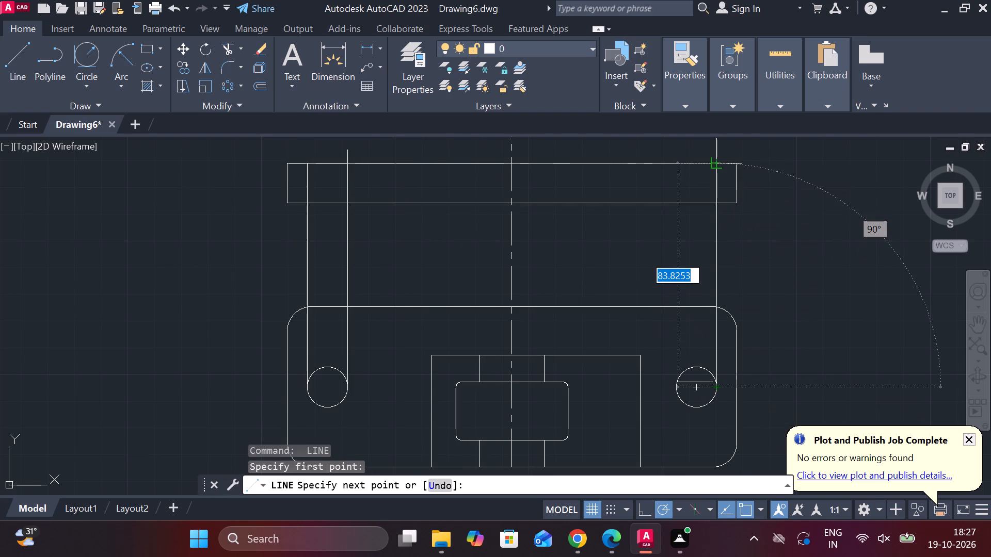
pyautogui.click(721, 158)
pyautogui.press('Escape')
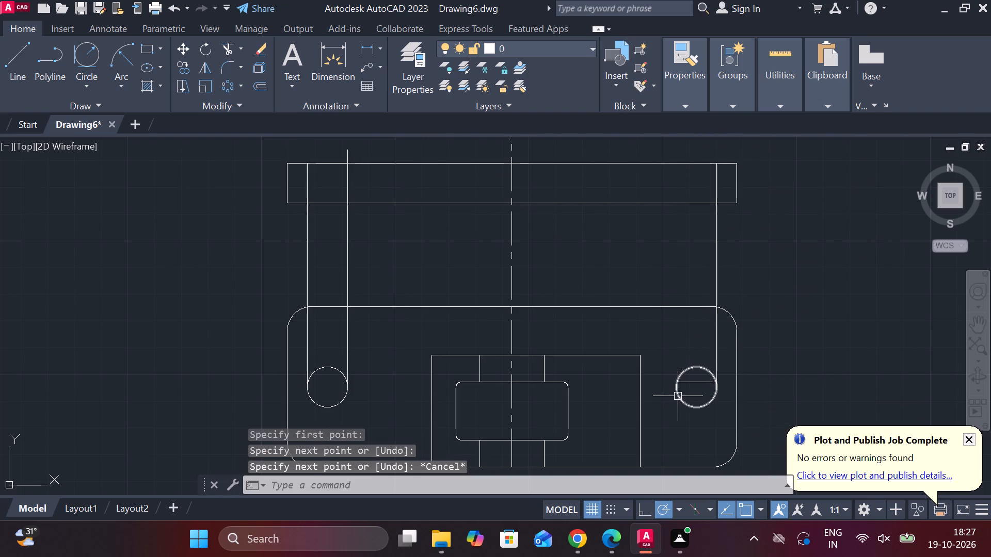
# Erase the short horizontal line inside the right hole.
pyautogui.click(690, 384)
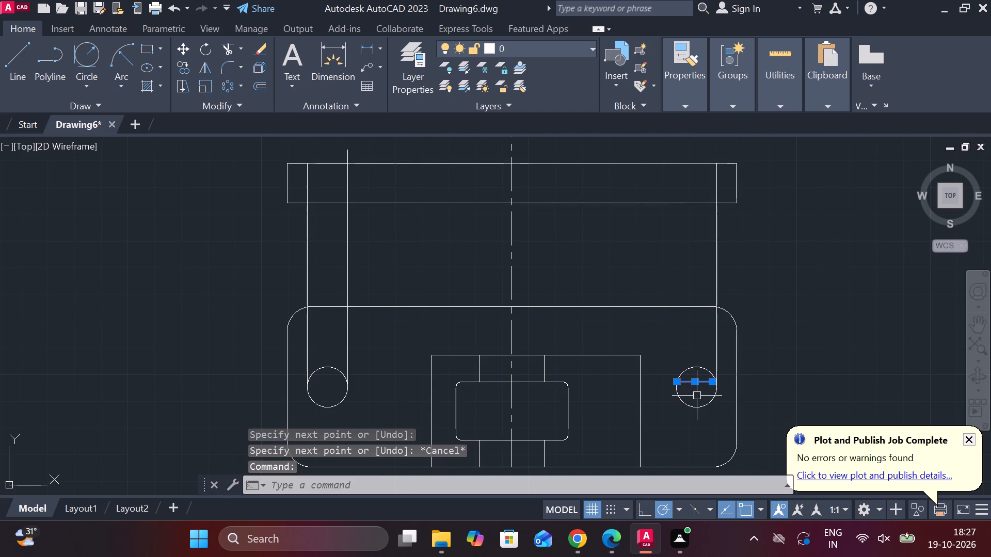
pyautogui.press('e')
pyautogui.press('space')
# Draw a vertical projection line from the right hole's left quadrant up past the top edge of the upper rectangle.
pyautogui.press('l')
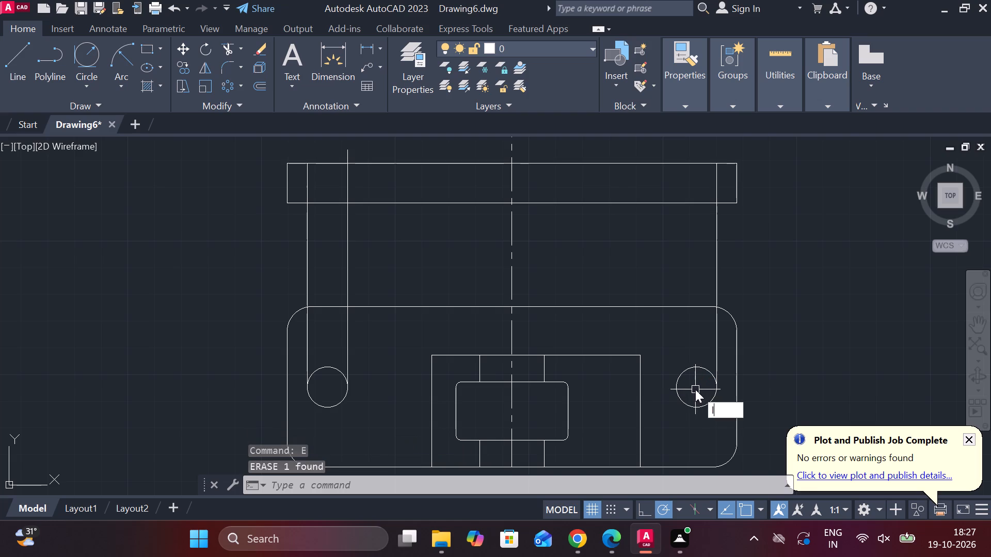
pyautogui.press('Return')
pyautogui.click(675, 389)
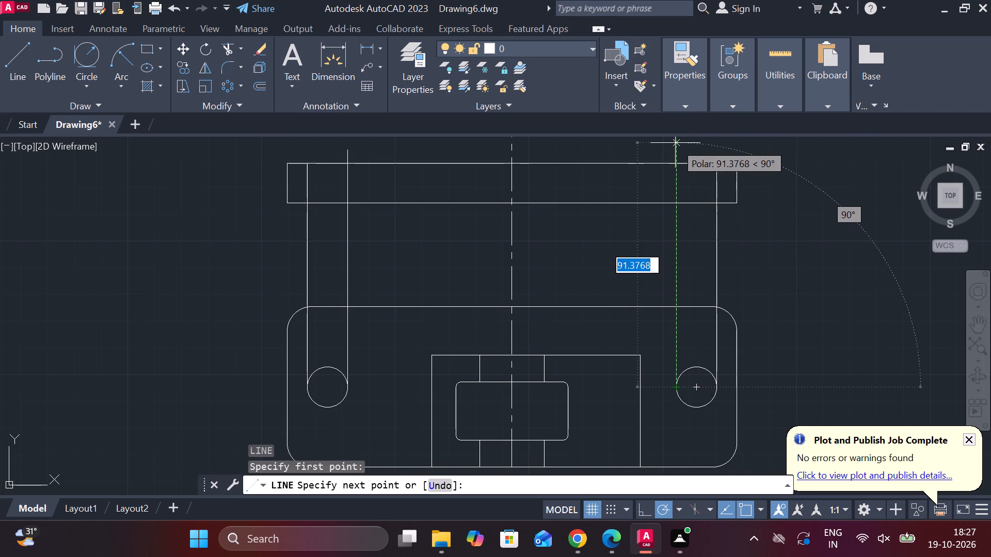
pyautogui.click(675, 143)
pyautogui.press('Escape')
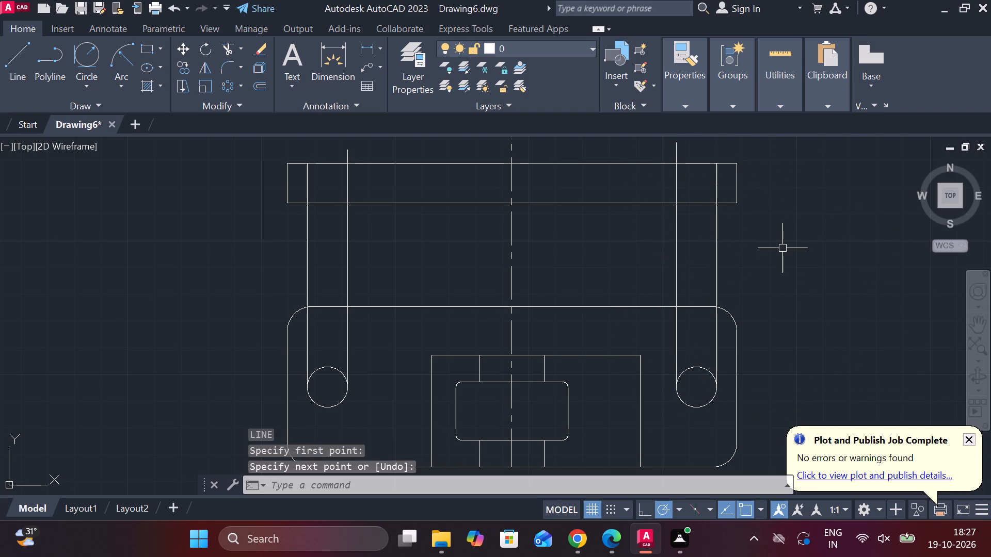
# Trim the hole projection lines above the upper rectangle and in the gap between it and the plate.
pyautogui.write('tr')
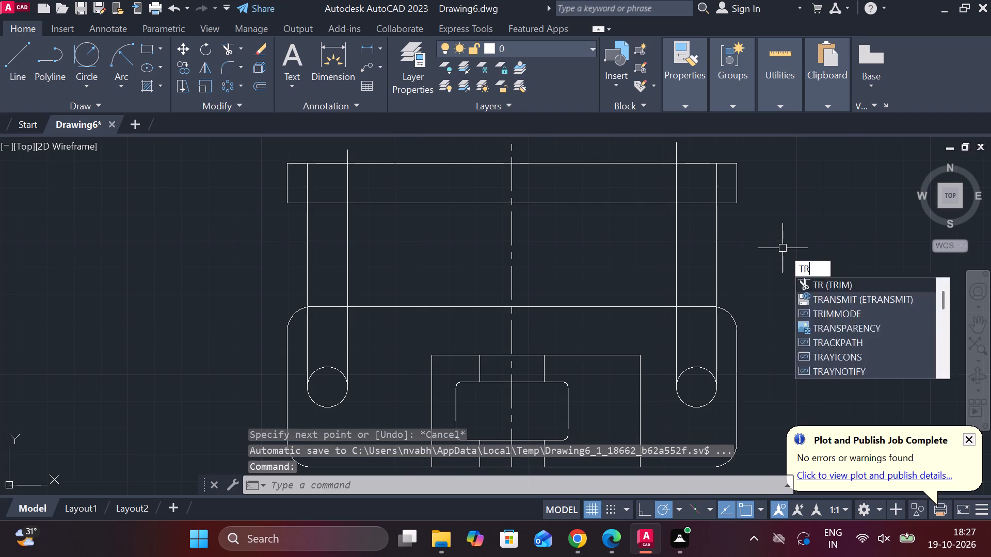
pyautogui.press('space')
pyautogui.click(678, 145)
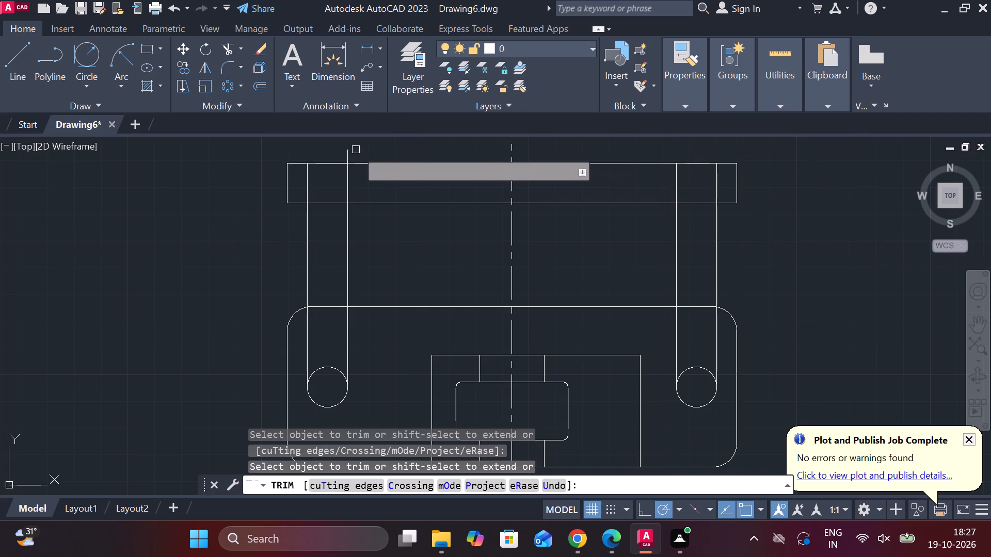
pyautogui.click(346, 154)
pyautogui.moveTo(396, 237); pyautogui.dragTo(214, 228)
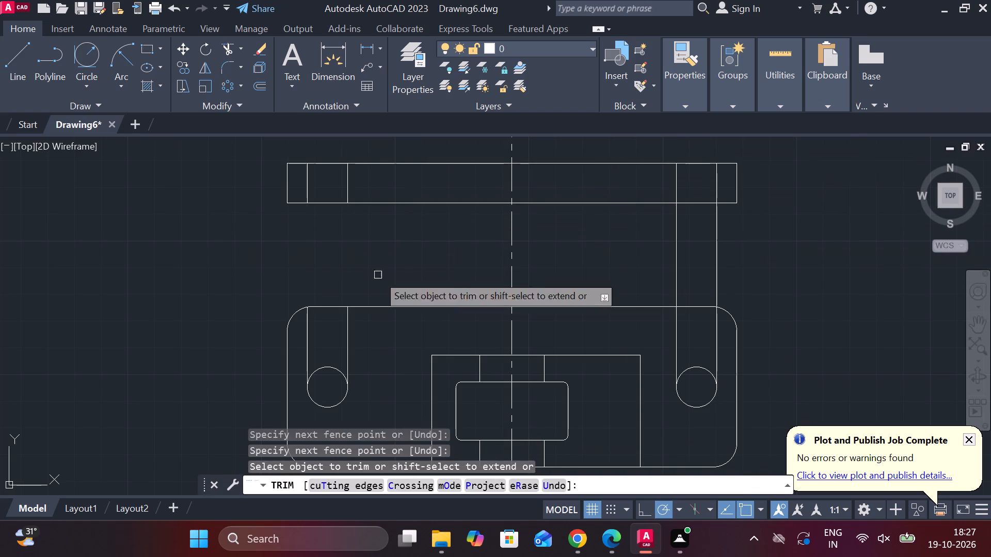
pyautogui.moveTo(627, 253); pyautogui.dragTo(774, 247)
pyautogui.press('Escape')
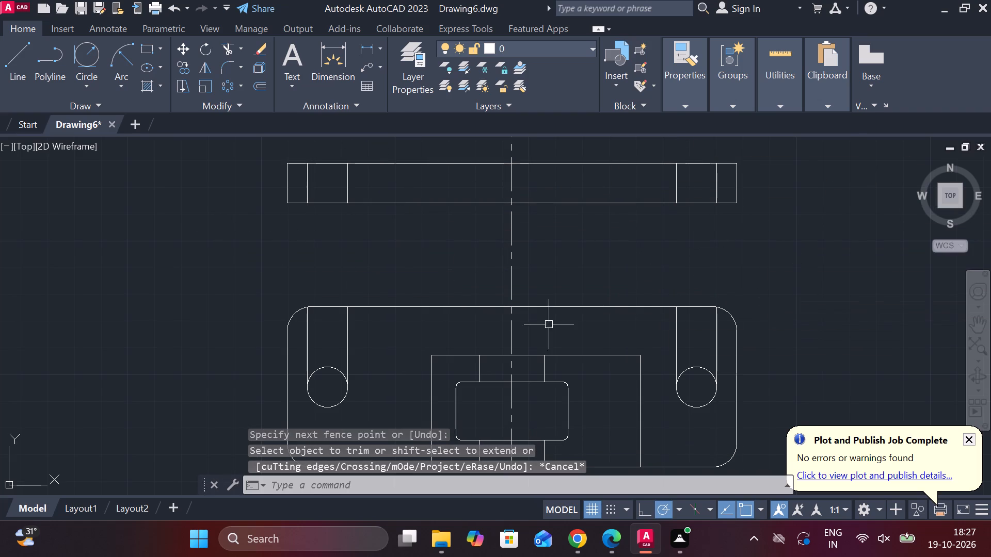
# Erase the four vertical projection lines between the two holes and the plate's top edge.
pyautogui.click(344, 337)
pyautogui.click(307, 338)
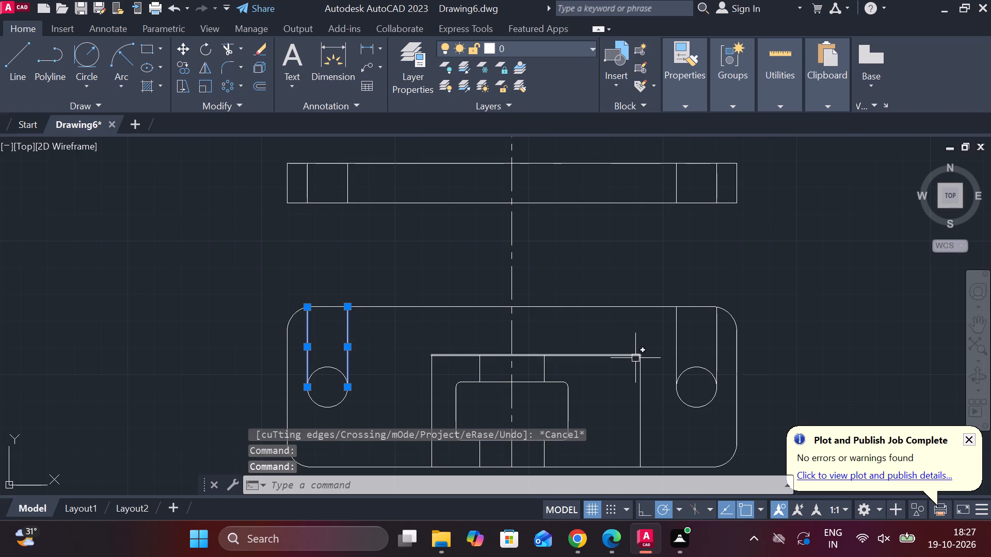
pyautogui.click(676, 346)
pyautogui.click(716, 337)
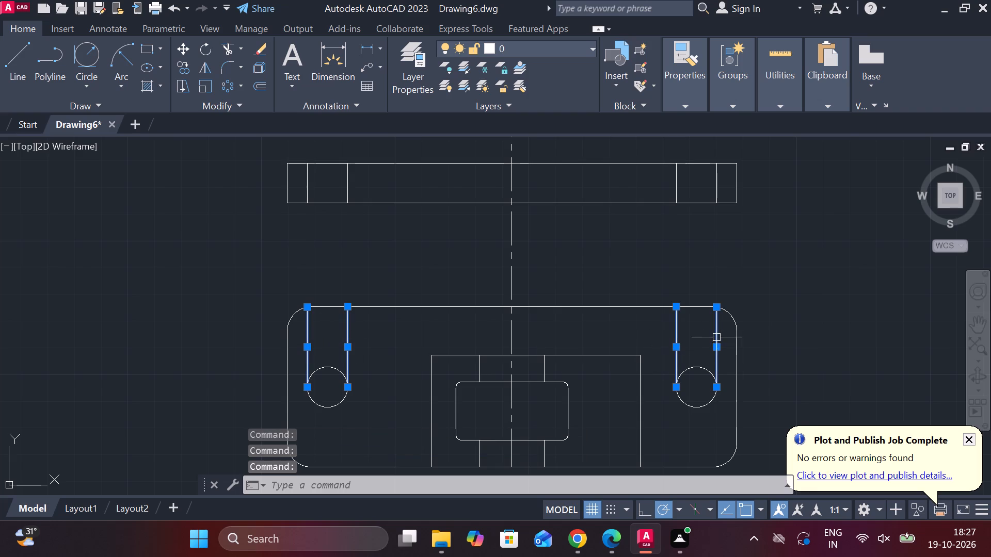
pyautogui.write('e')
pyautogui.press('space')
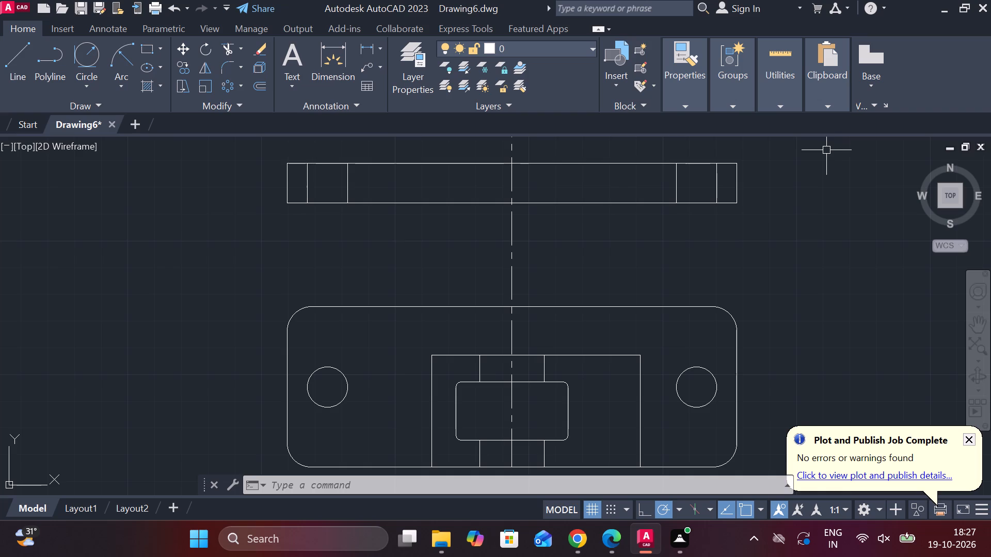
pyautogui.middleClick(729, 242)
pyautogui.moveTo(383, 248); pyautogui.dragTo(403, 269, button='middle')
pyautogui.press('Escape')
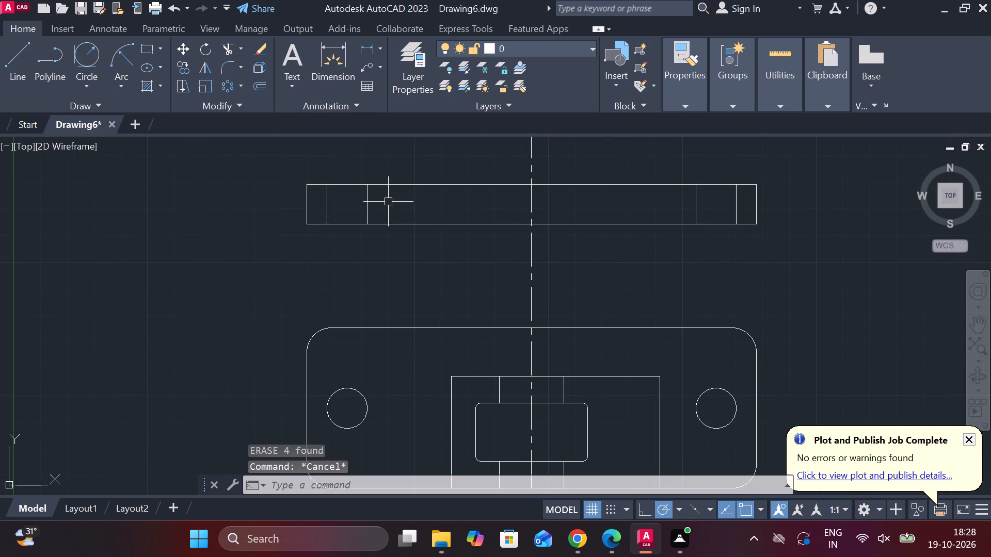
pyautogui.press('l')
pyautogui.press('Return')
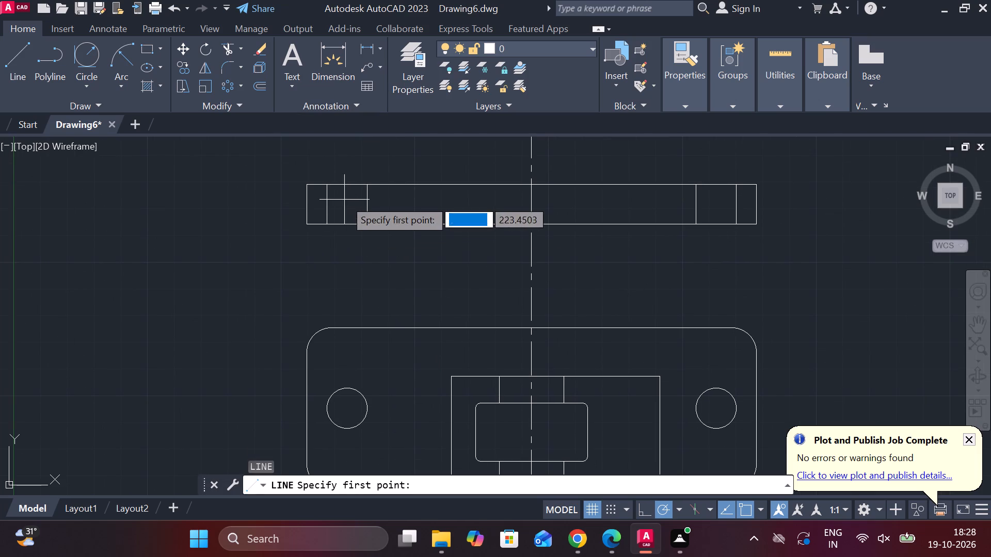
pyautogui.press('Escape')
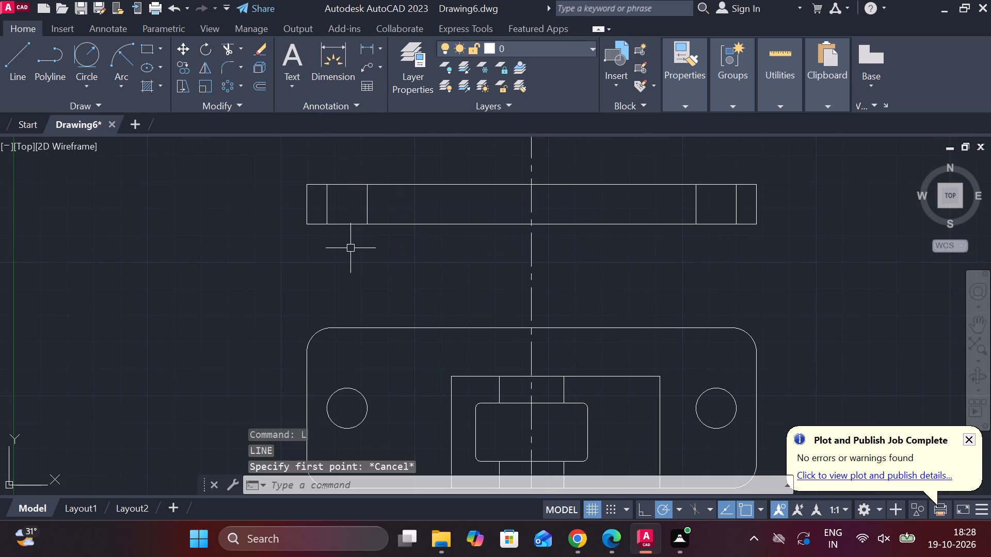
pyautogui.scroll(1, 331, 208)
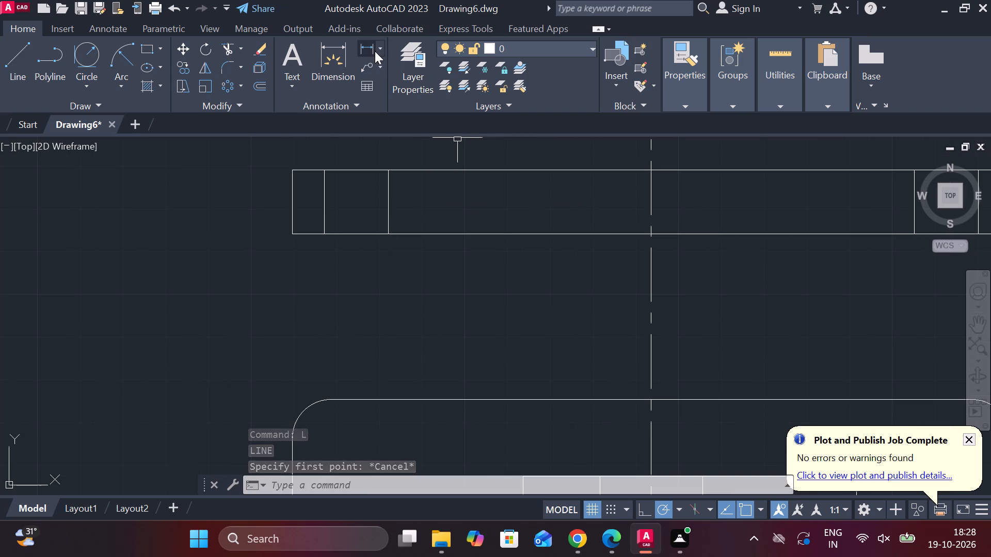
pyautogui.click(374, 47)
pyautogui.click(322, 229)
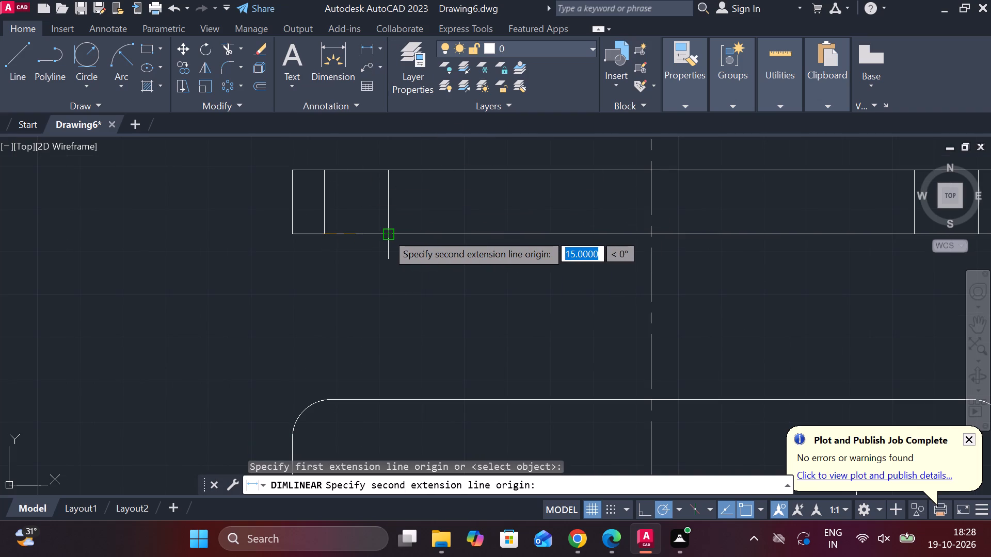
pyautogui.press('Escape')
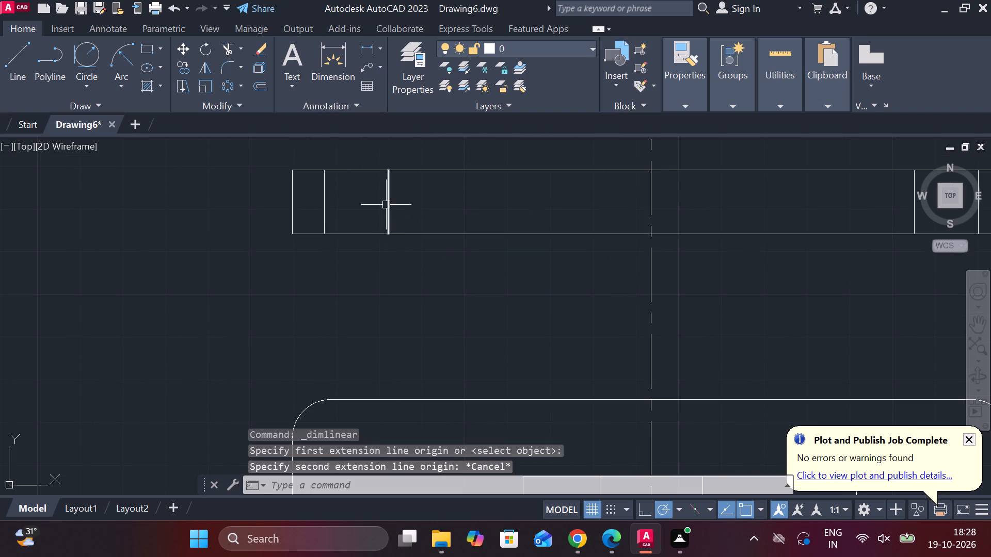
# Offset the inner edge line of each projected hole in the upper view by 7.5 toward that hole's middle.
pyautogui.click(386, 205)
pyautogui.press('o')
pyautogui.press('Return')
pyautogui.press('Return')
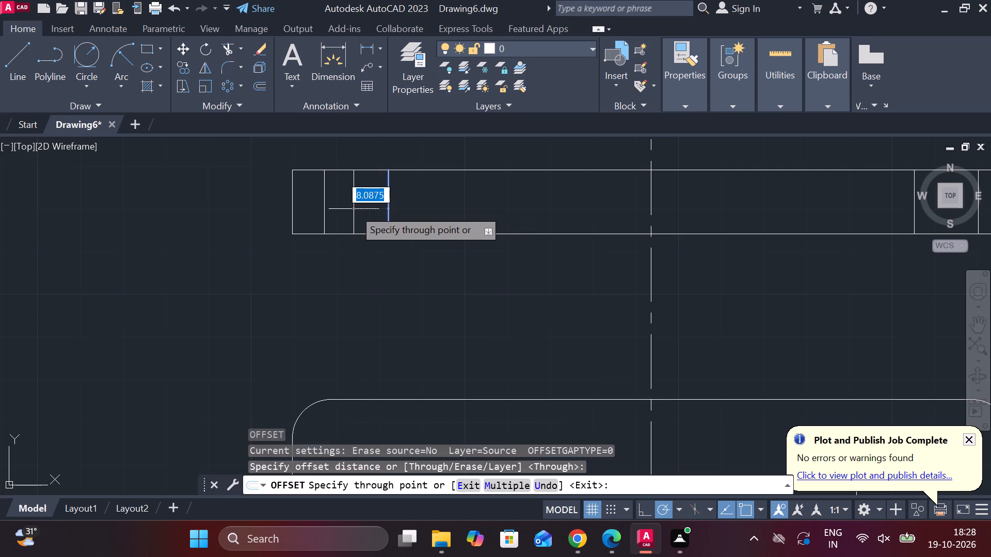
pyautogui.write('7.5')
pyautogui.press('Return')
pyautogui.scroll(-1, 435, 257)
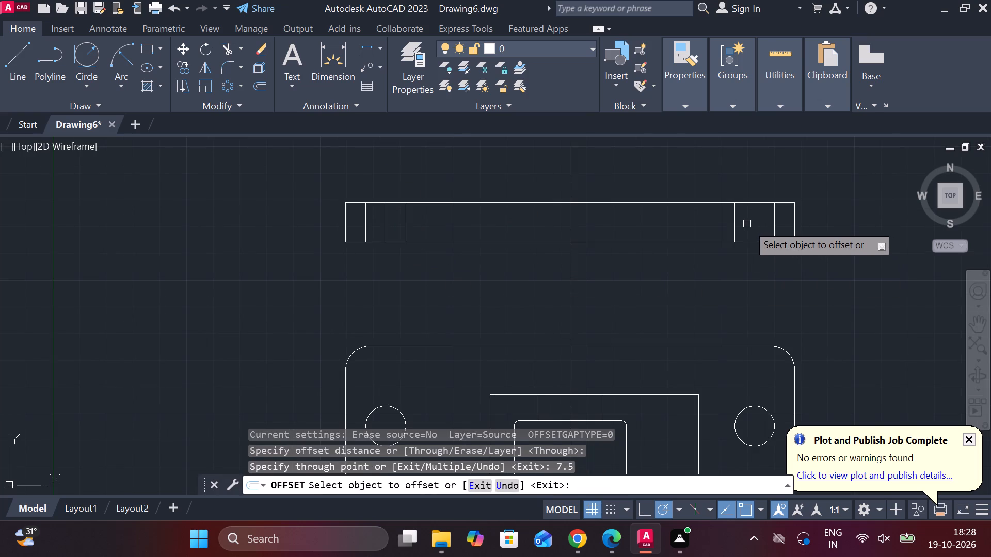
pyautogui.click(737, 225)
pyautogui.write('7.5')
pyautogui.press('space')
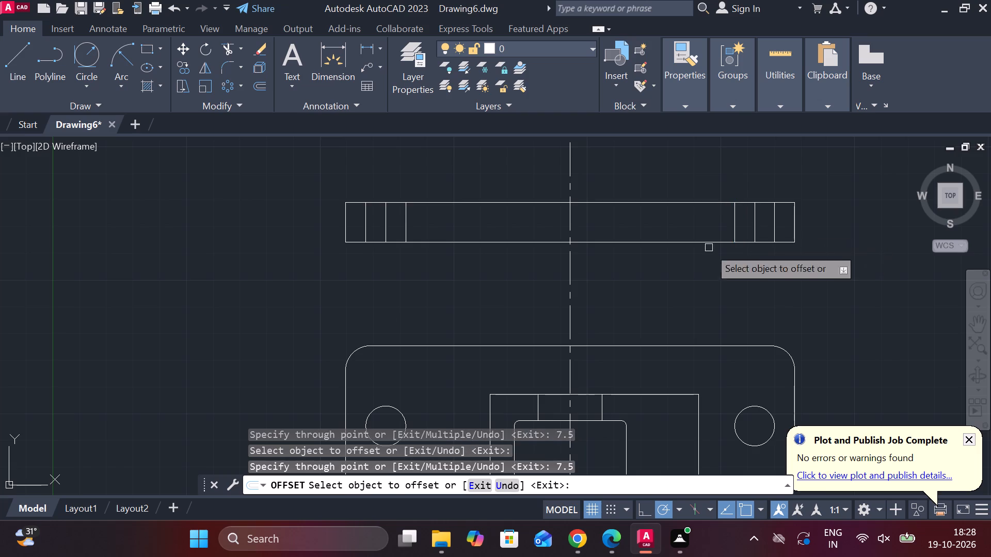
pyautogui.scroll(1, 404, 259)
pyautogui.press('Escape')
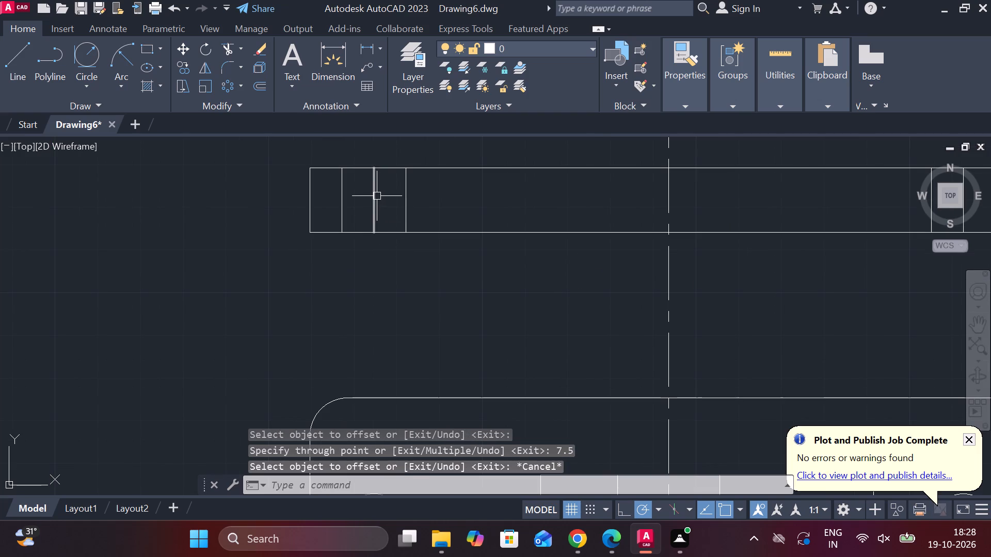
# Stretch the left hole's middle line in the upper view past the rectangle's bottom and top edges.
pyautogui.click(377, 196)
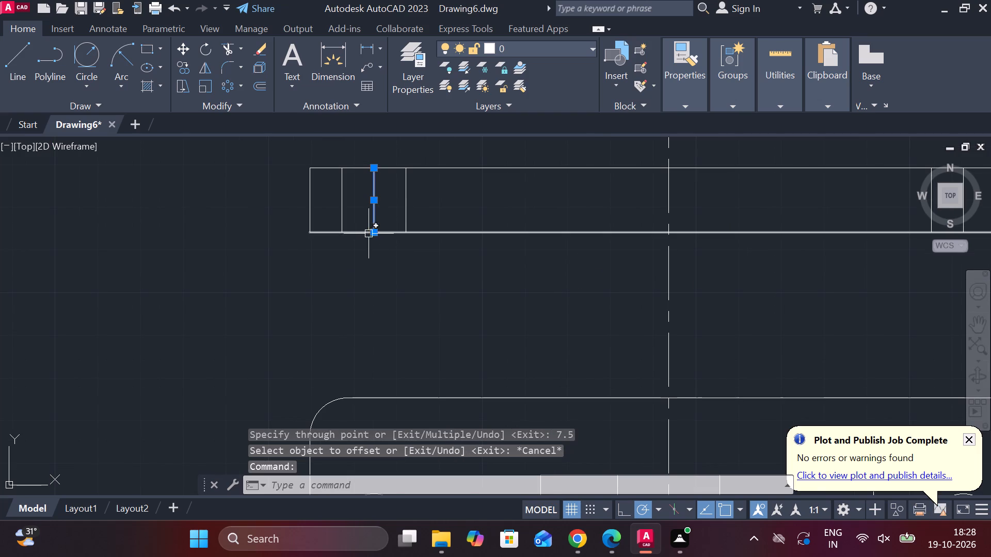
pyautogui.click(374, 234)
pyautogui.click(375, 275)
pyautogui.press('Escape')
pyautogui.moveTo(412, 264); pyautogui.dragTo(404, 351, button='middle')
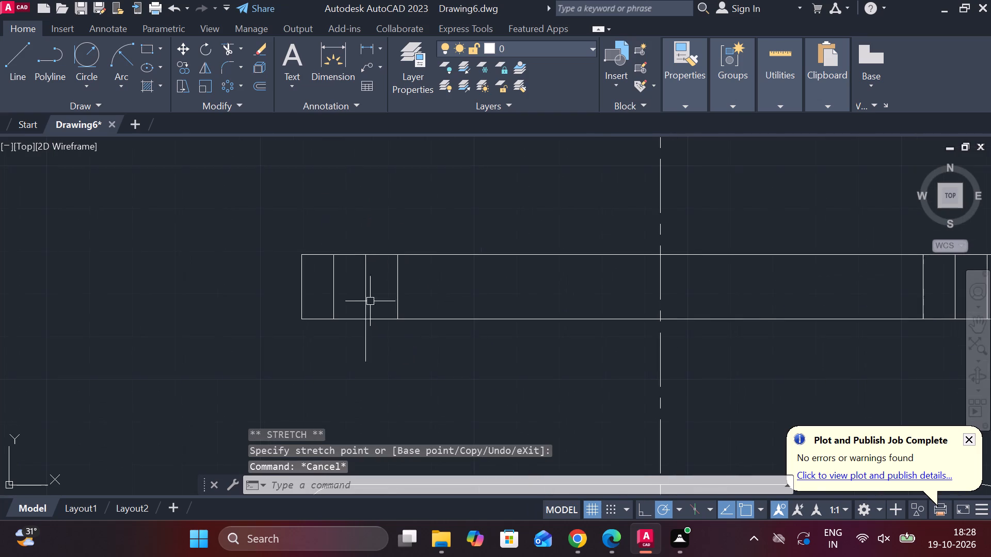
pyautogui.click(366, 288)
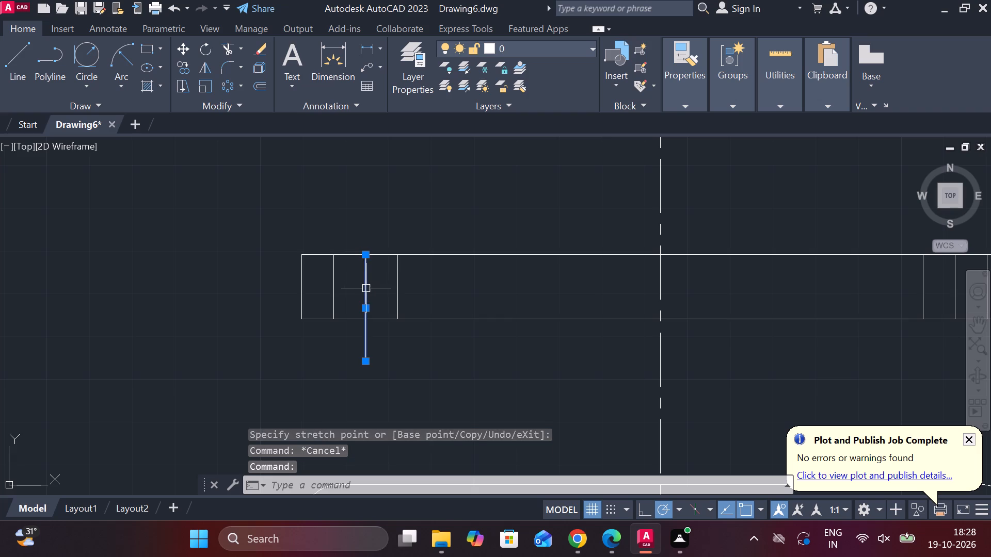
pyautogui.click(366, 258)
pyautogui.click(366, 227)
pyautogui.press('Escape')
# Stretch the right hole's middle line in the upper view past the rectangle's bottom and top edges.
pyautogui.scroll(-1, 531, 225)
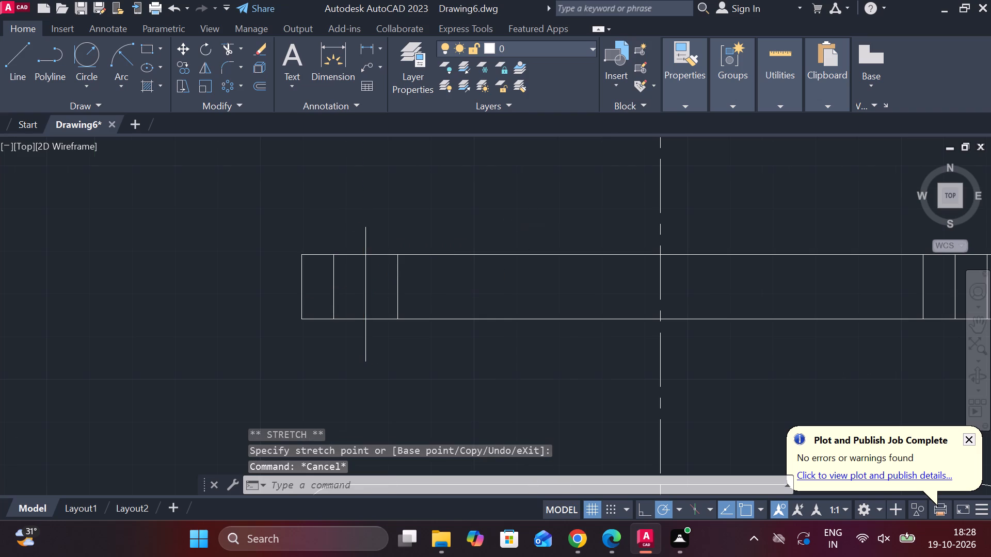
pyautogui.scroll(-1, 531, 225)
pyautogui.scroll(2, 704, 254)
pyautogui.click(683, 245)
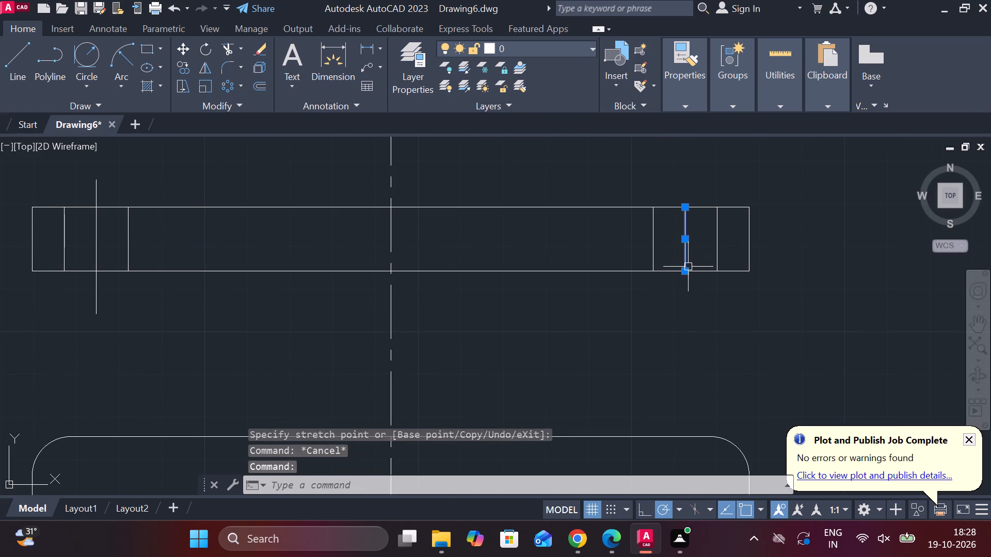
pyautogui.click(686, 273)
pyautogui.click(688, 301)
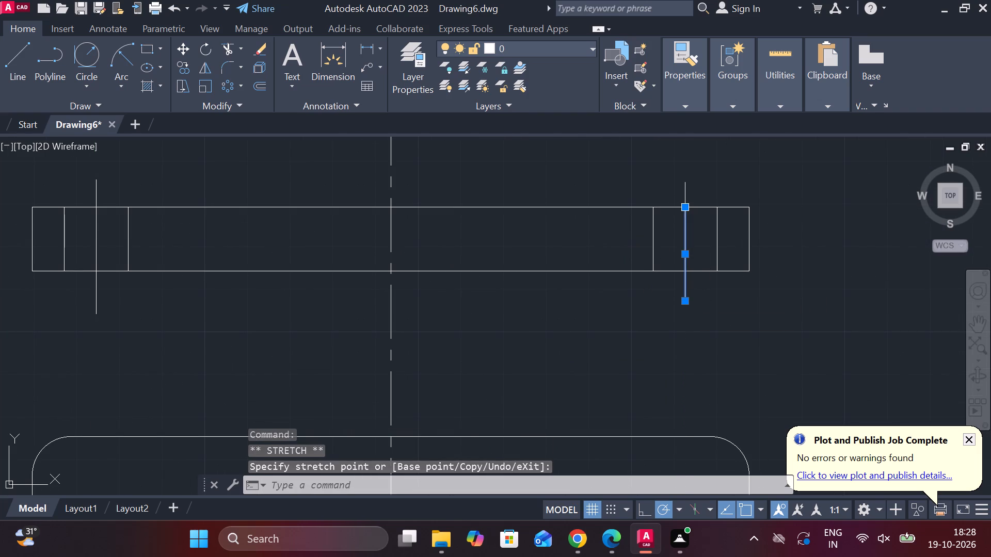
pyautogui.click(683, 208)
pyautogui.click(682, 177)
pyautogui.press('Escape')
# Set the linetype of both holes' middle lines in the upper view to CENTER.
pyautogui.click(685, 244)
pyautogui.scroll(-3, 677, 245)
pyautogui.scroll(3, 510, 252)
pyautogui.click(611, 242)
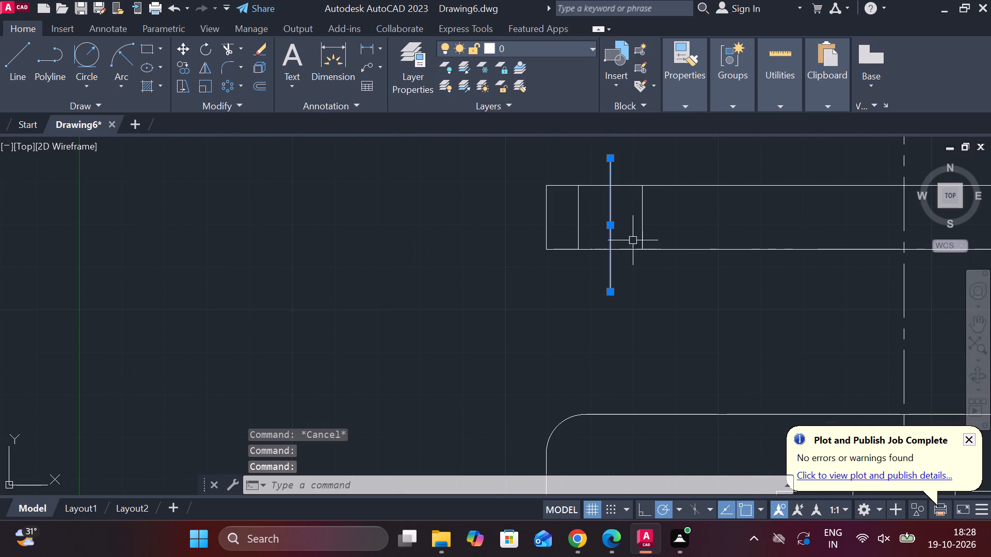
pyautogui.click(683, 105)
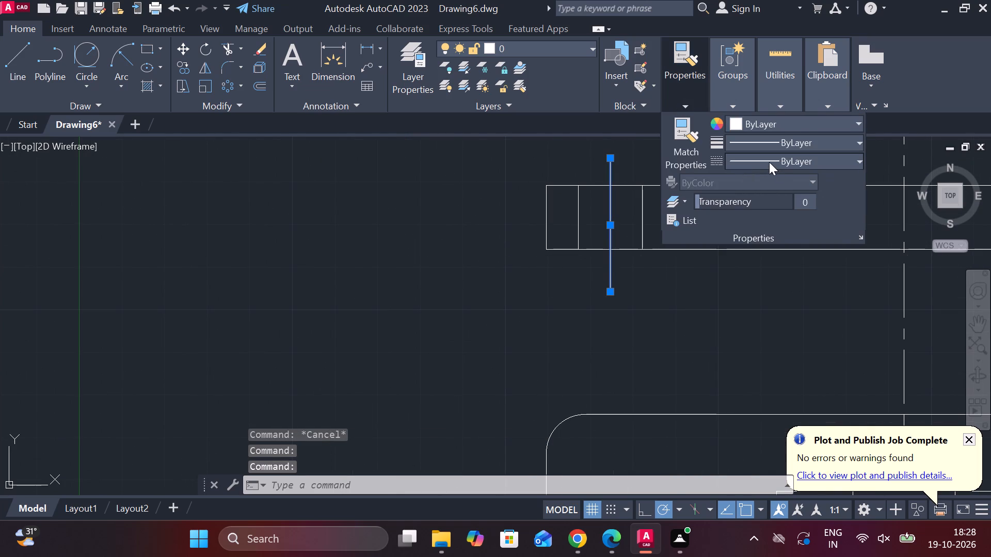
pyautogui.click(769, 162)
pyautogui.click(800, 218)
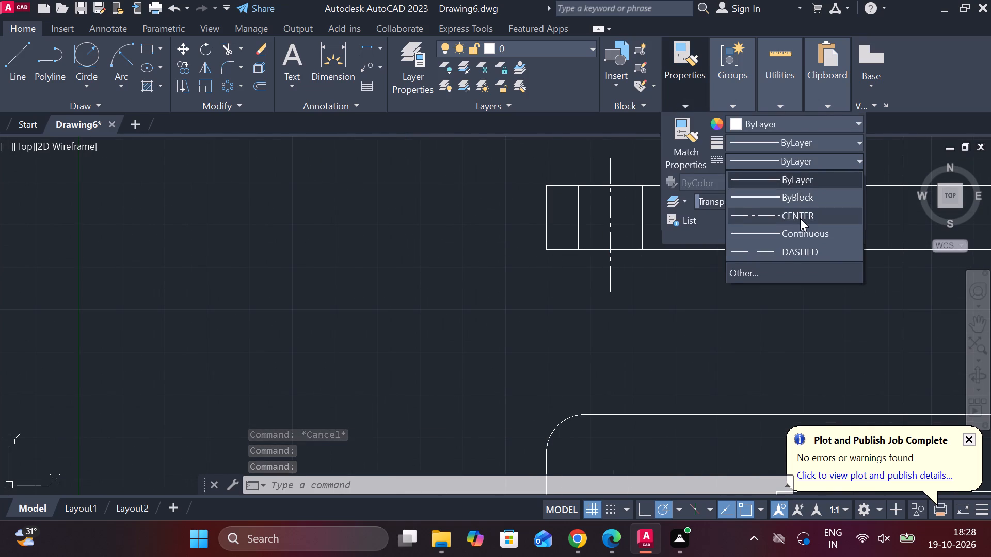
pyautogui.press('Escape')
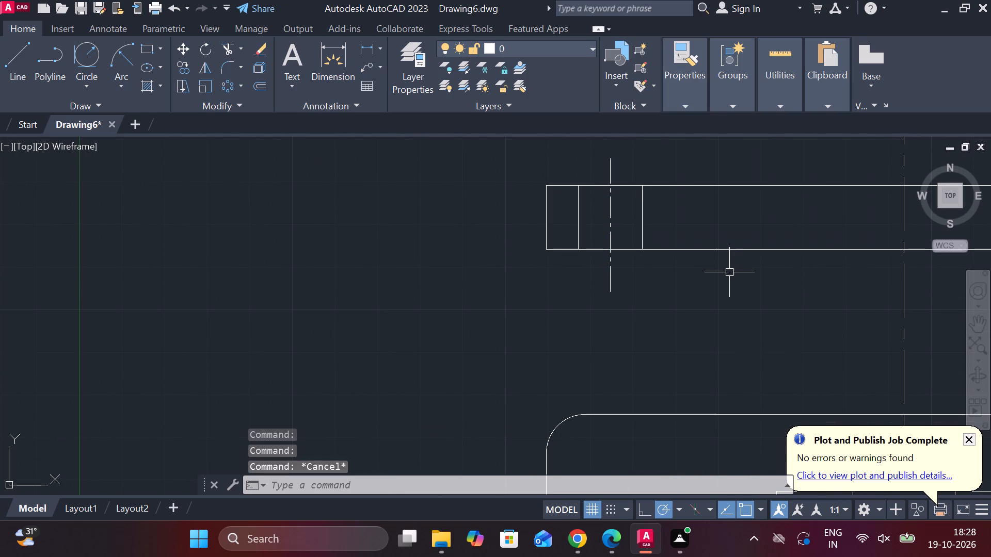
# Offset the bottom edge of the upper rectangle upward by 174.
pyautogui.scroll(-2, 801, 229)
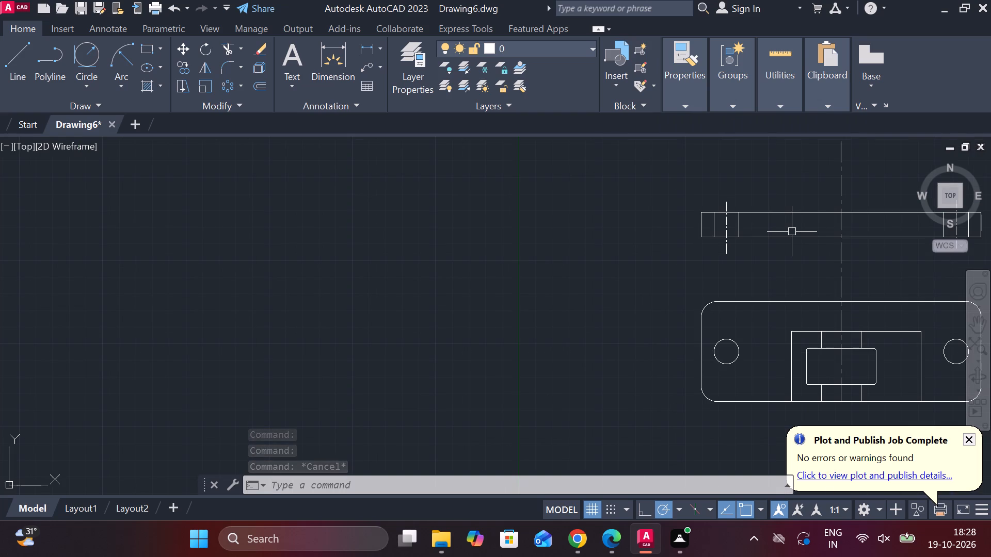
pyautogui.moveTo(777, 265); pyautogui.dragTo(554, 330, button='middle')
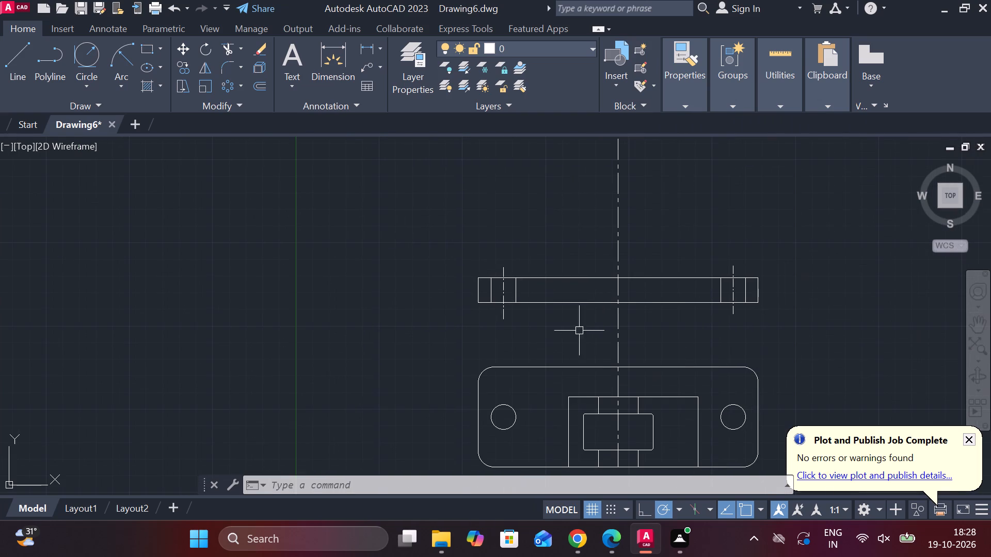
pyautogui.click(647, 304)
pyautogui.press('o')
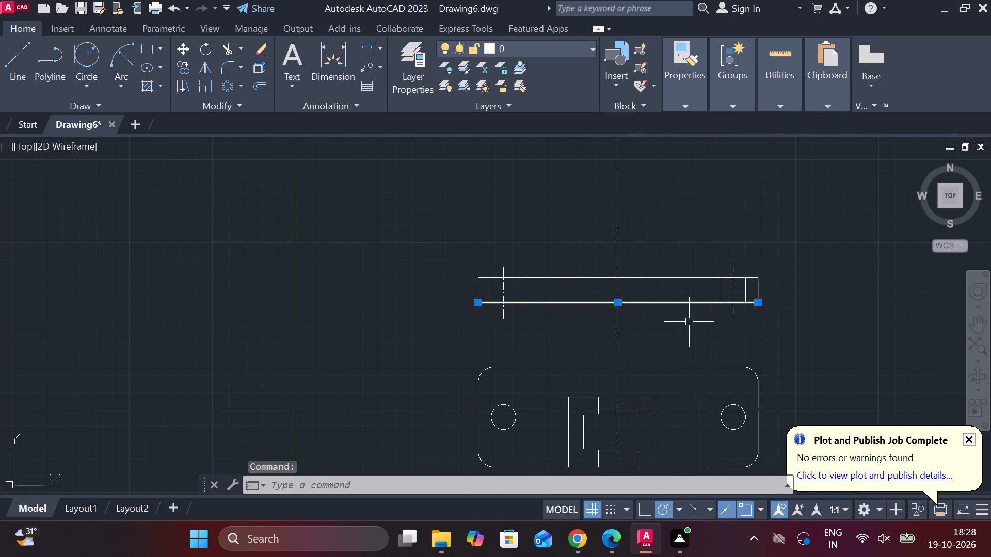
pyautogui.press('Return')
pyautogui.press('Return')
pyautogui.press('1')
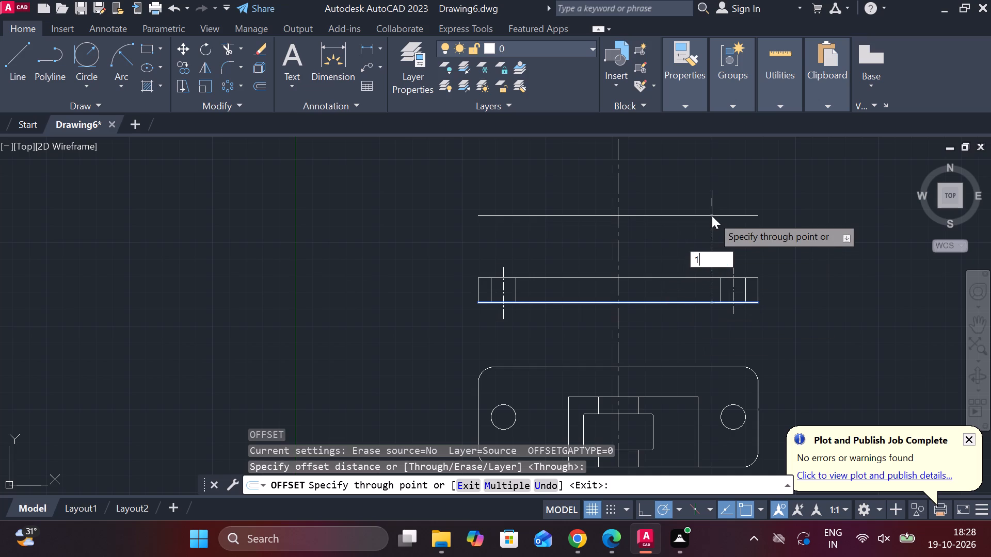
pyautogui.write('74')
pyautogui.press('Return')
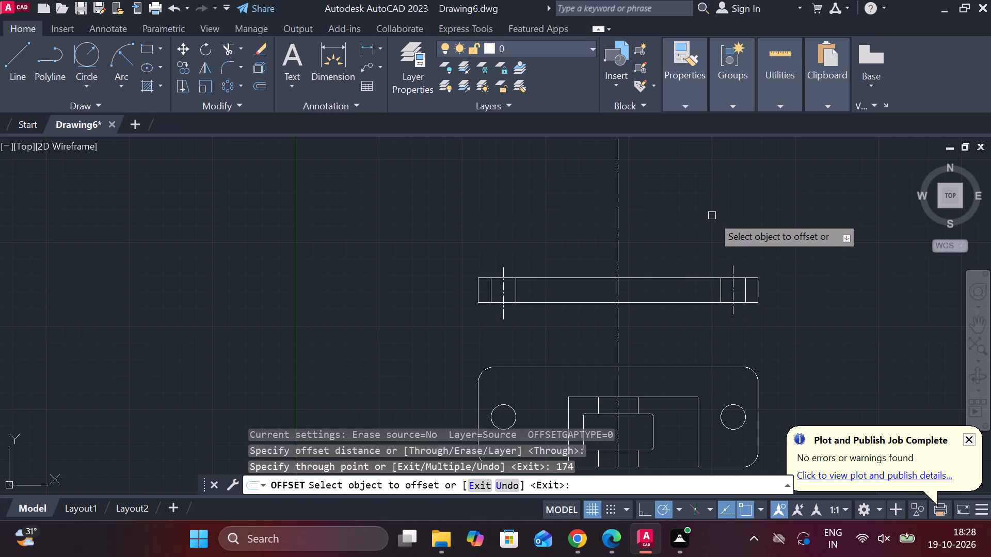
pyautogui.scroll(-3, 712, 216)
pyautogui.scroll(1, 719, 211)
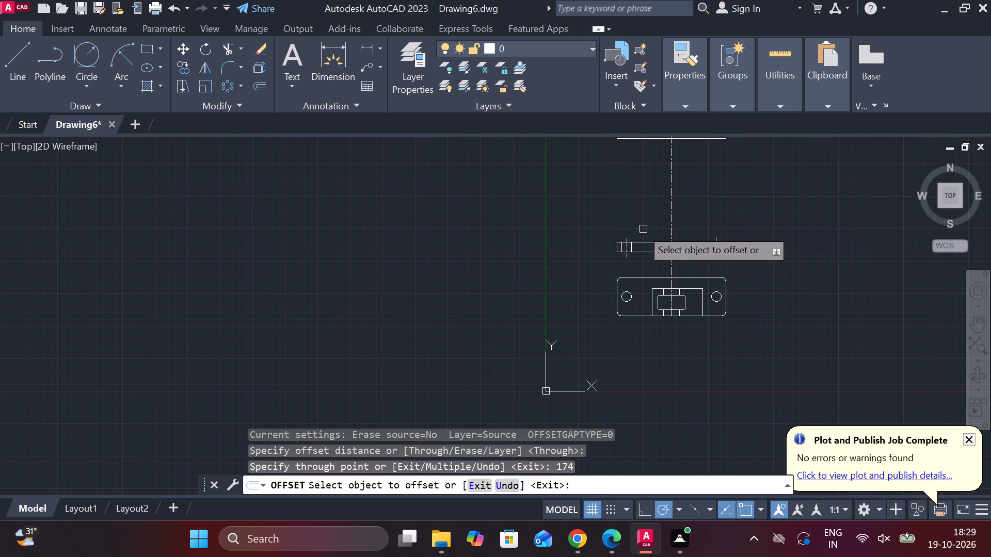
pyautogui.moveTo(730, 219); pyautogui.dragTo(622, 244, button='middle')
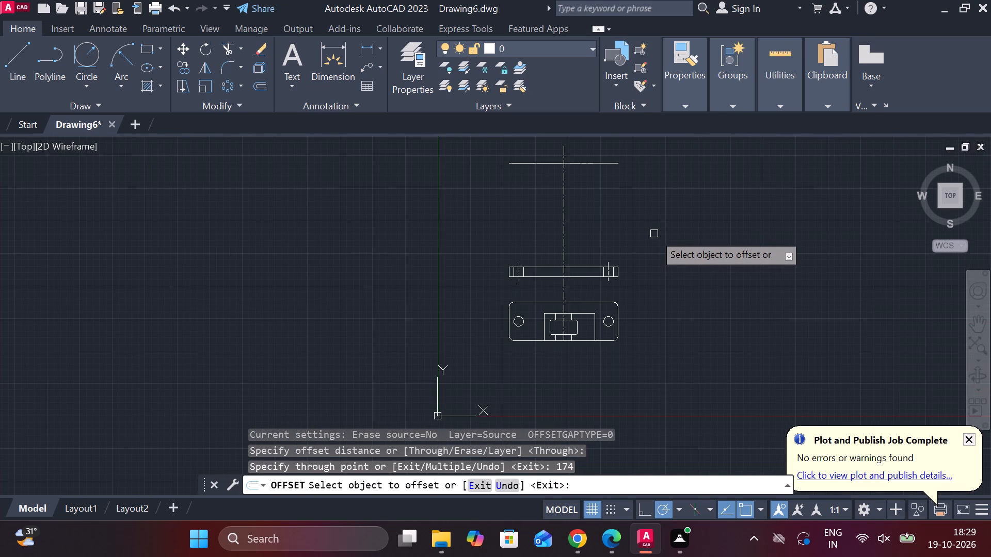
pyautogui.scroll(1, 658, 257)
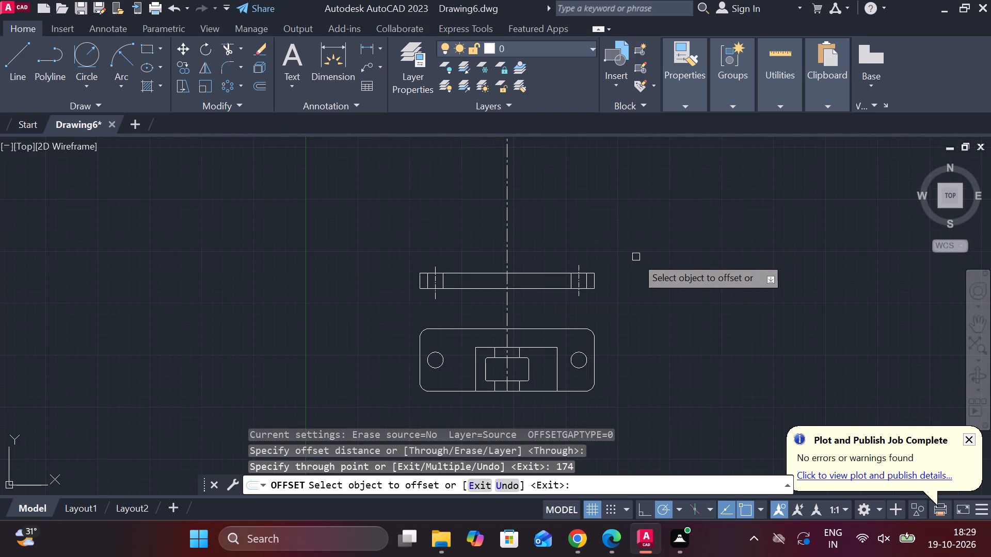
pyautogui.moveTo(656, 260); pyautogui.dragTo(664, 307, button='middle')
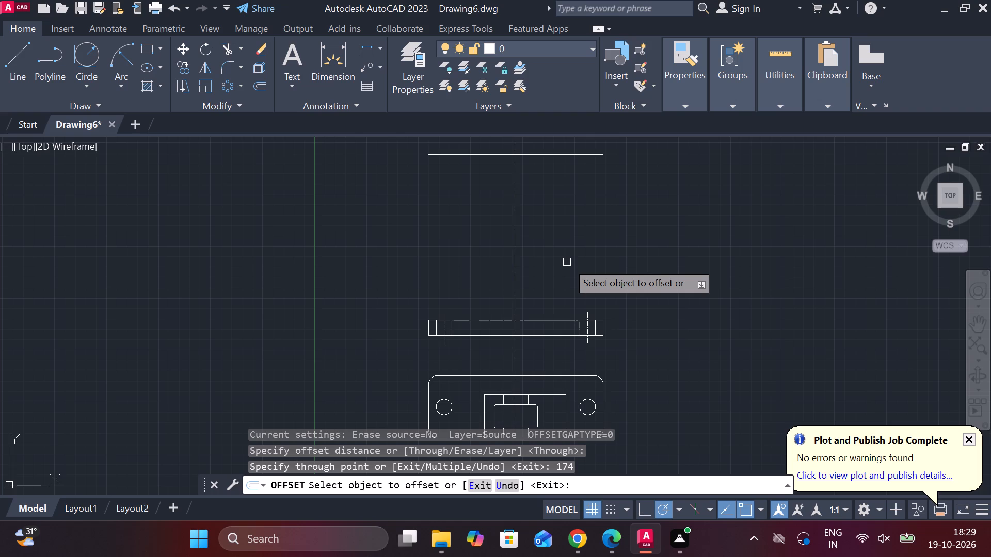
pyautogui.scroll(1, 614, 278)
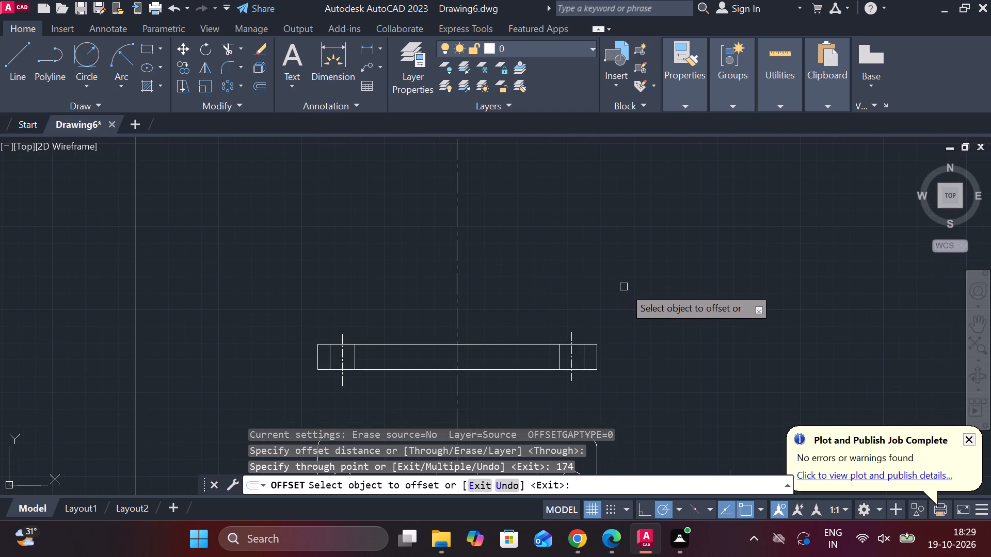
pyautogui.press('Escape')
# Draw construction lines from the upper rectangle's top-right corner, 55 upward and 55 to the left.
pyautogui.press('l')
pyautogui.press('Return')
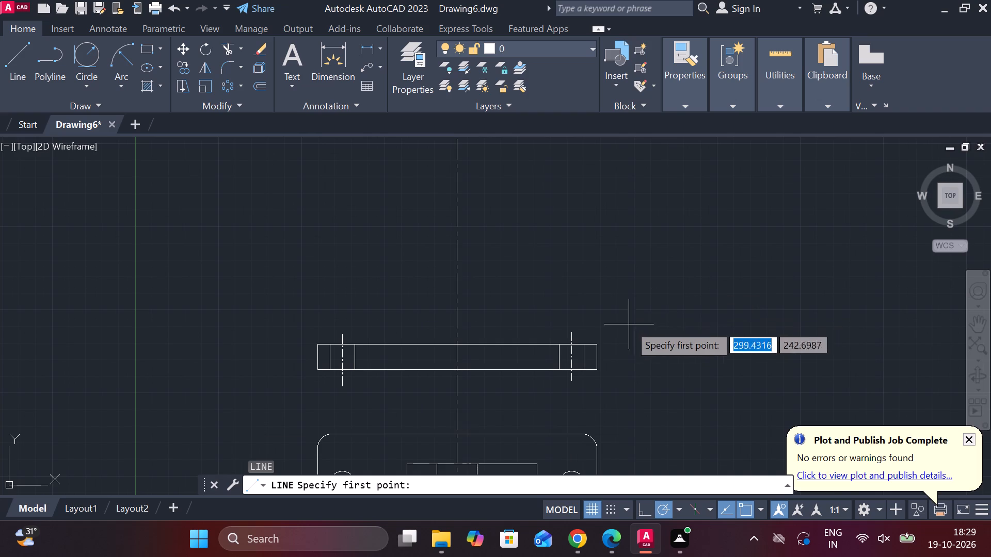
pyautogui.click(598, 342)
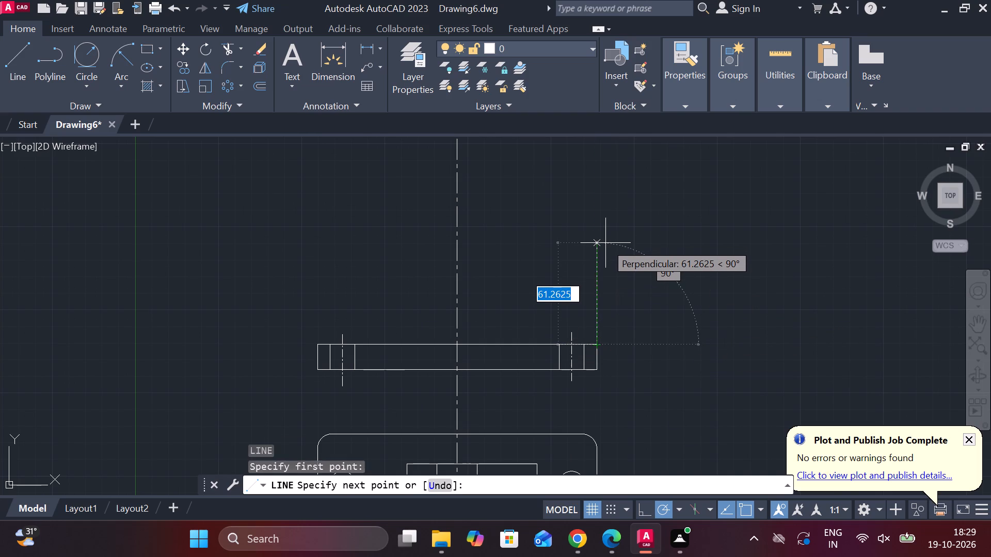
pyautogui.write('55')
pyautogui.press('Return')
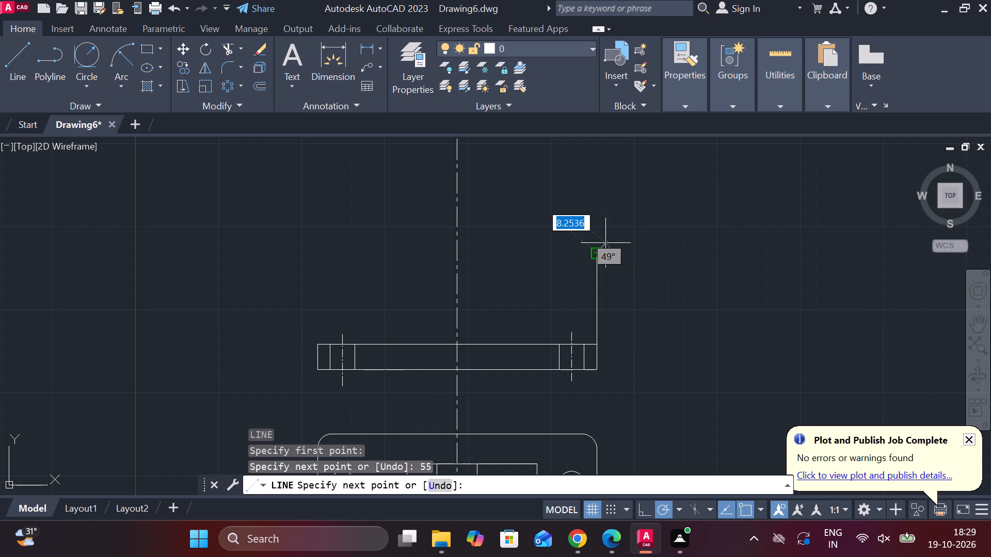
pyautogui.write('55')
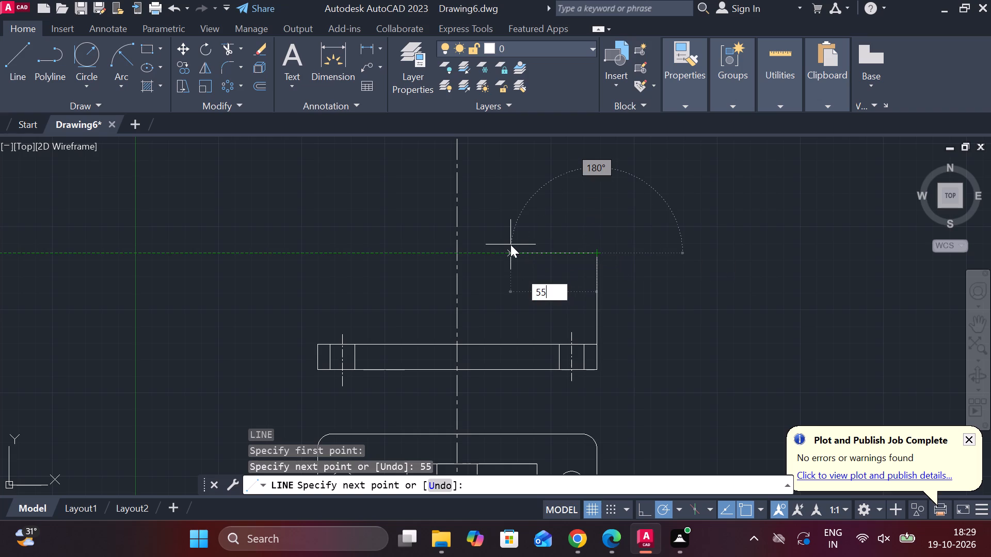
pyautogui.press('space')
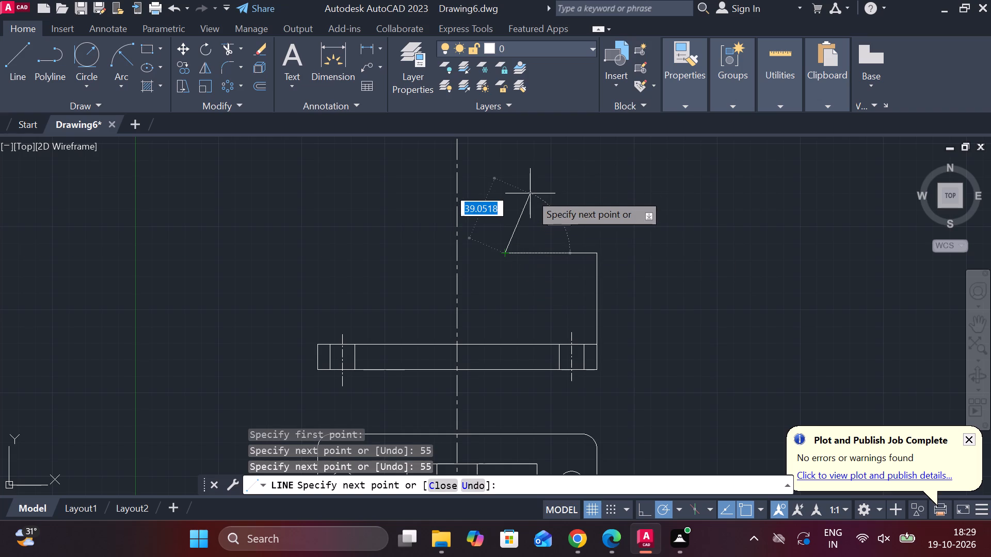
pyautogui.press('Escape')
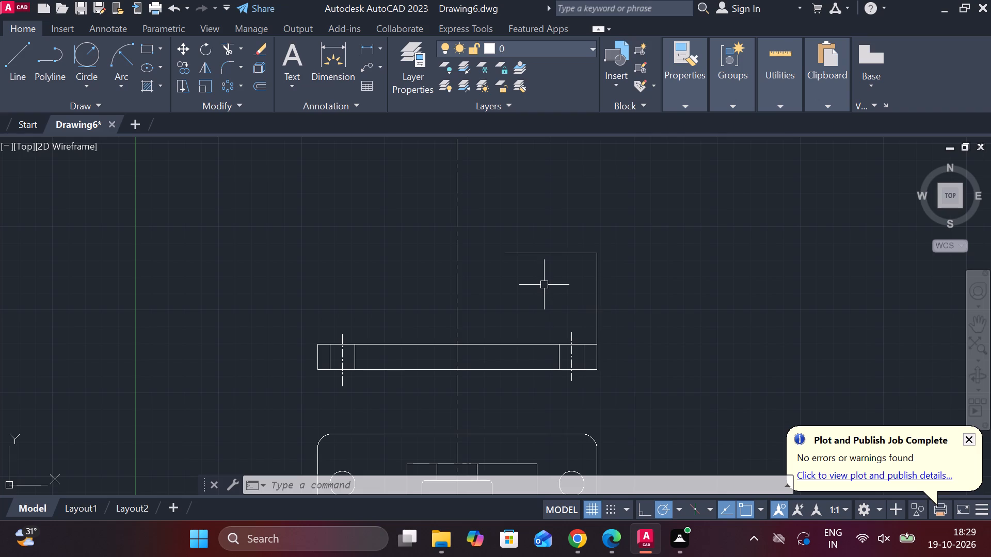
# Draw a circle of radius 9 centred on the free end of the horizontal construction line.
pyautogui.write('c')
pyautogui.press('space')
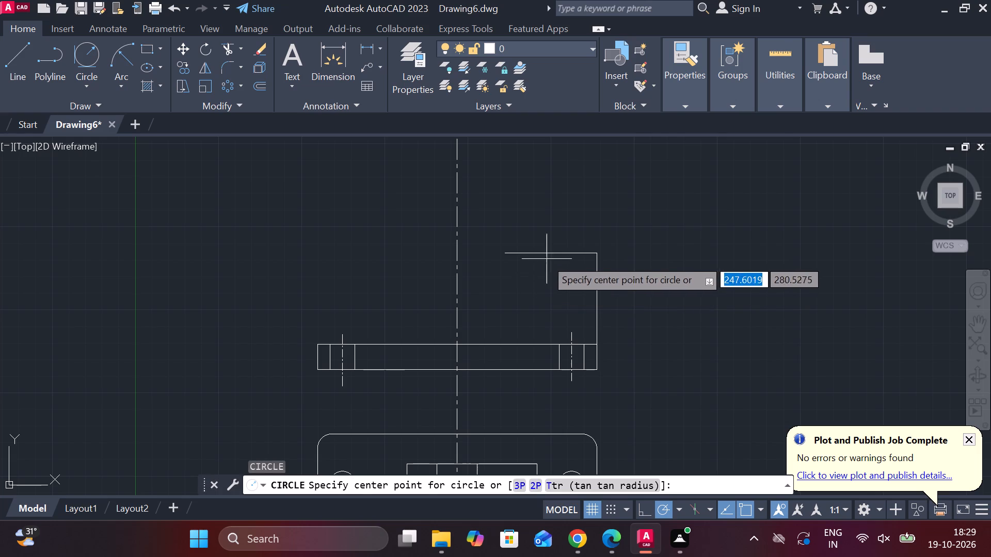
pyautogui.click(504, 256)
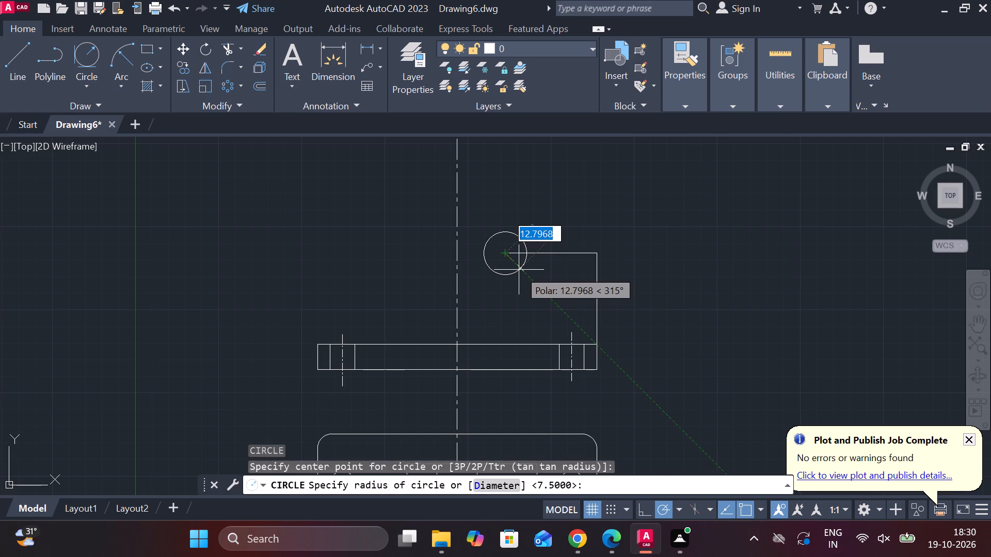
pyautogui.press('9')
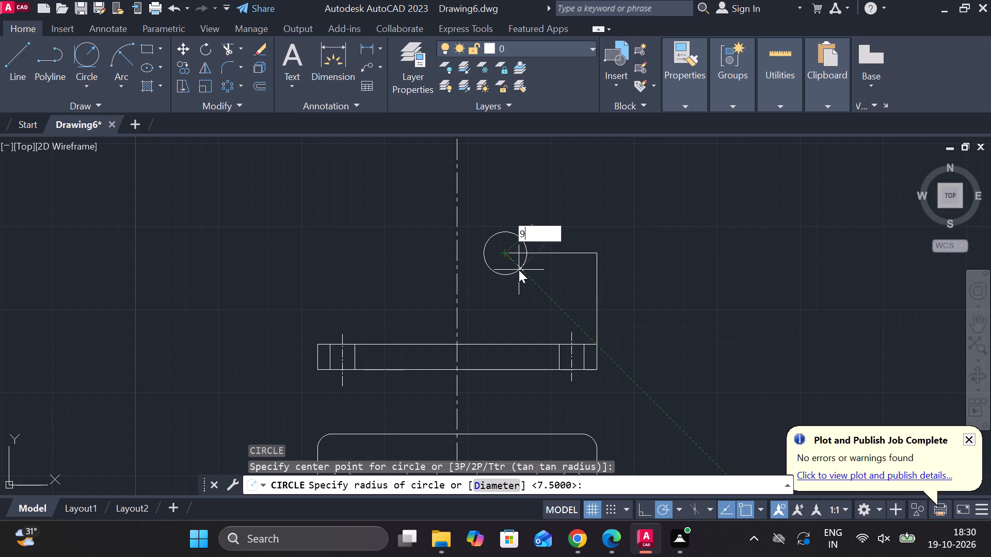
pyautogui.press('Return')
# Copy the radius 9 circle 30 straight down from its centre.
pyautogui.scroll(1, 512, 258)
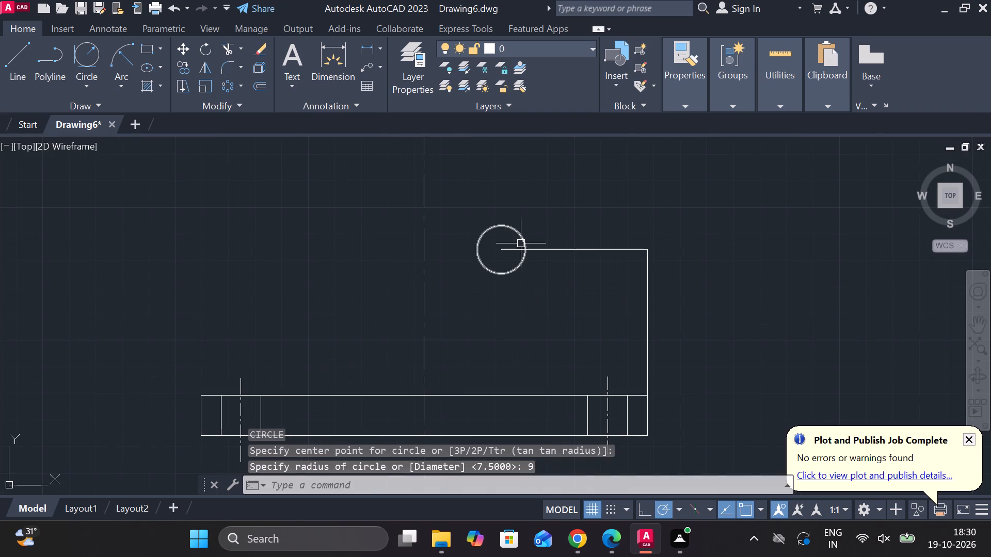
pyautogui.click(521, 241)
pyautogui.write('co')
pyautogui.press('Return')
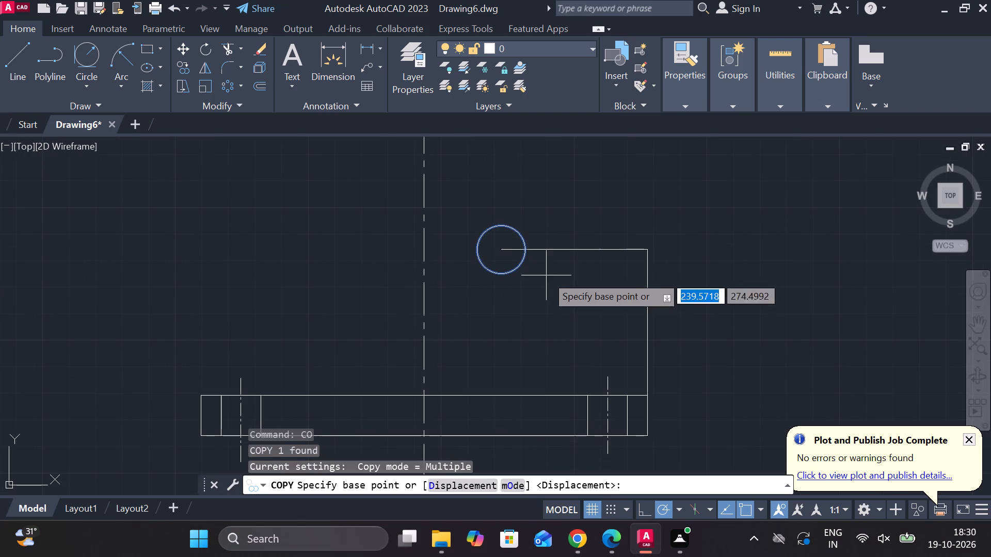
pyautogui.click(506, 250)
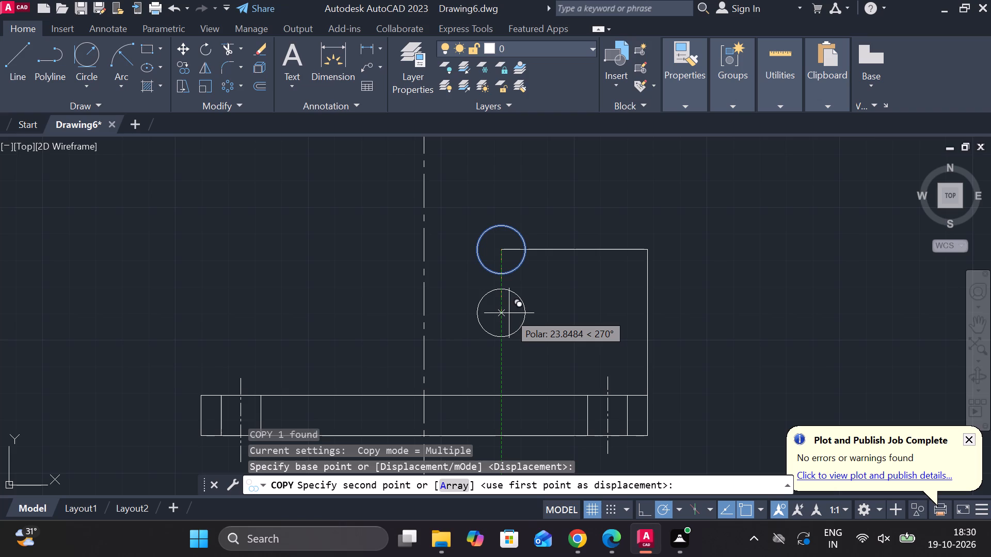
pyautogui.write('30')
pyautogui.press('Return')
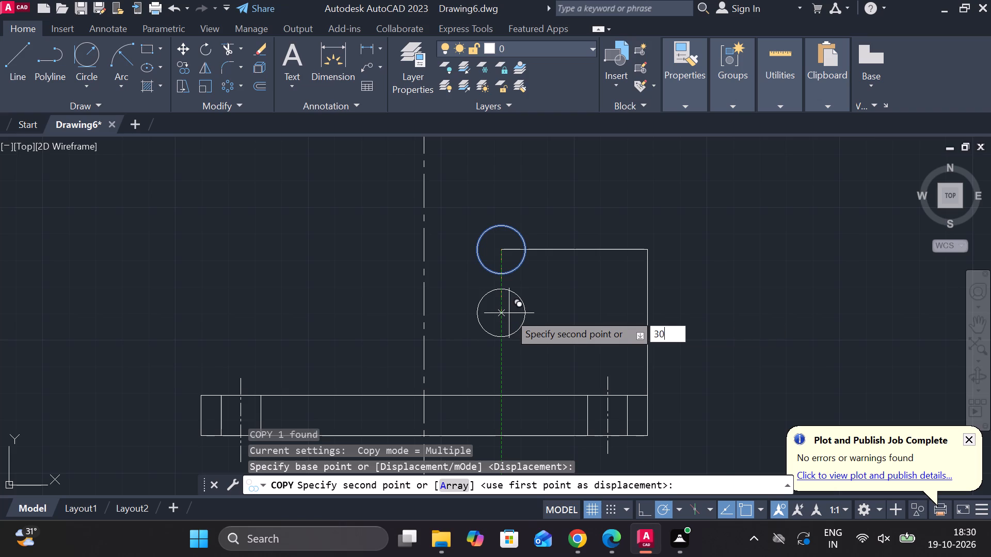
pyautogui.press('Escape')
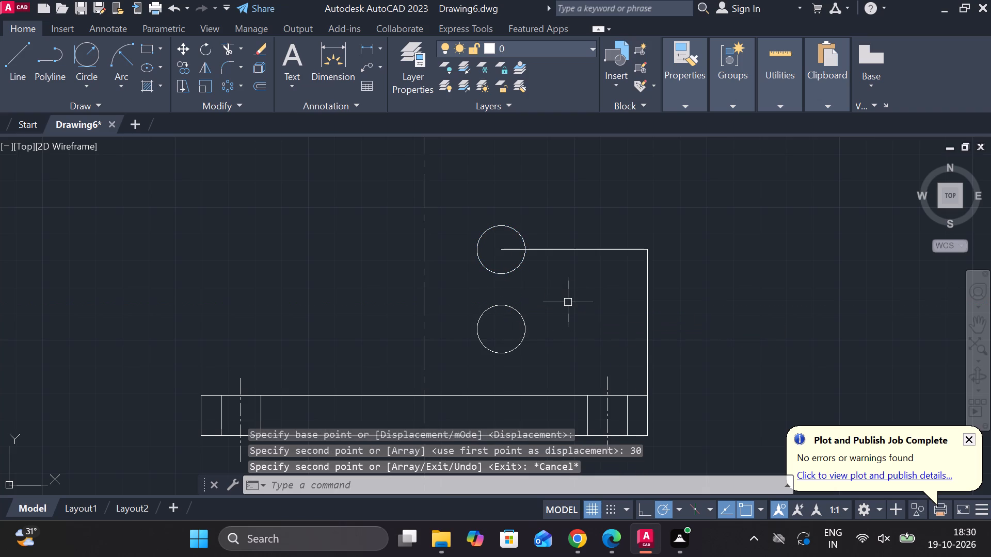
# Draw a line tangent to the left sides of both circles.
pyautogui.press('l')
pyautogui.press('Return')
pyautogui.write('tan')
pyautogui.press('Return')
pyautogui.click(469, 246)
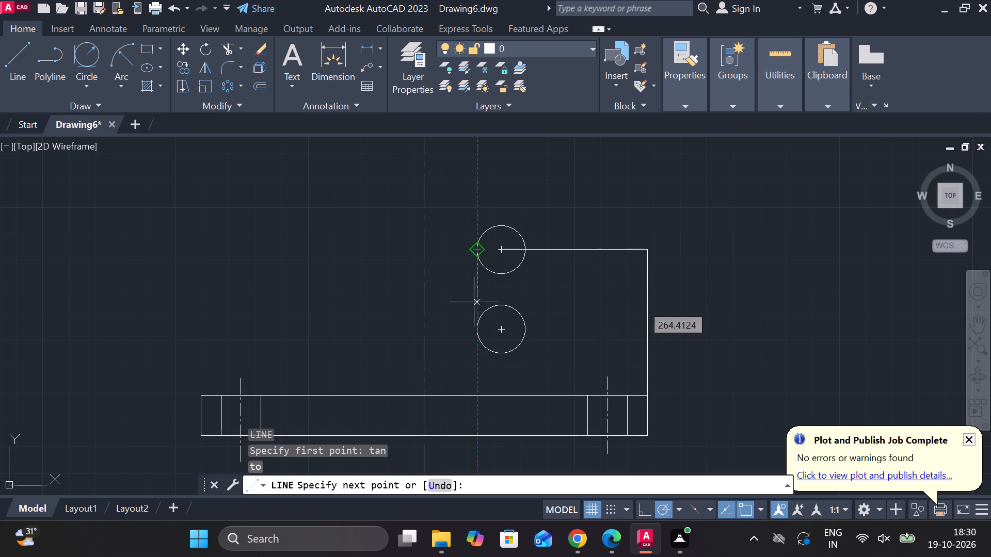
pyautogui.write('tan')
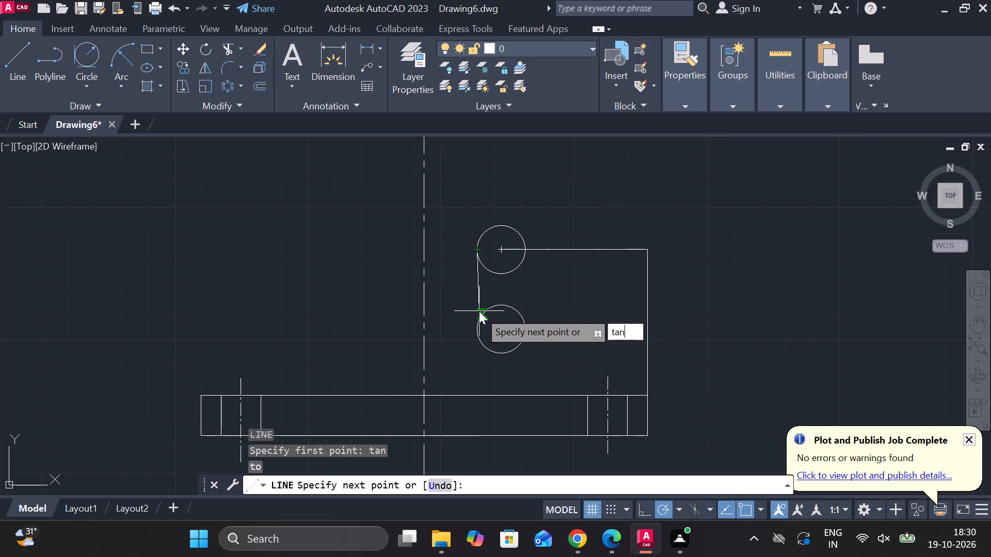
pyautogui.press('space')
pyautogui.click(472, 330)
pyautogui.press('Escape')
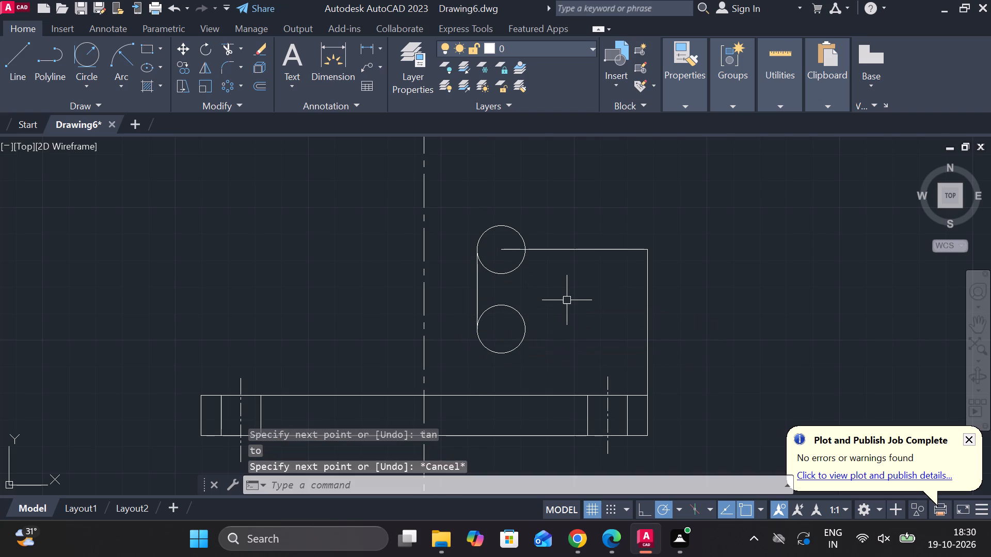
# Draw a line tangent to the right sides of both circles.
pyautogui.press('l')
pyautogui.press('Return')
pyautogui.write('tan')
pyautogui.press('space')
pyautogui.click(529, 239)
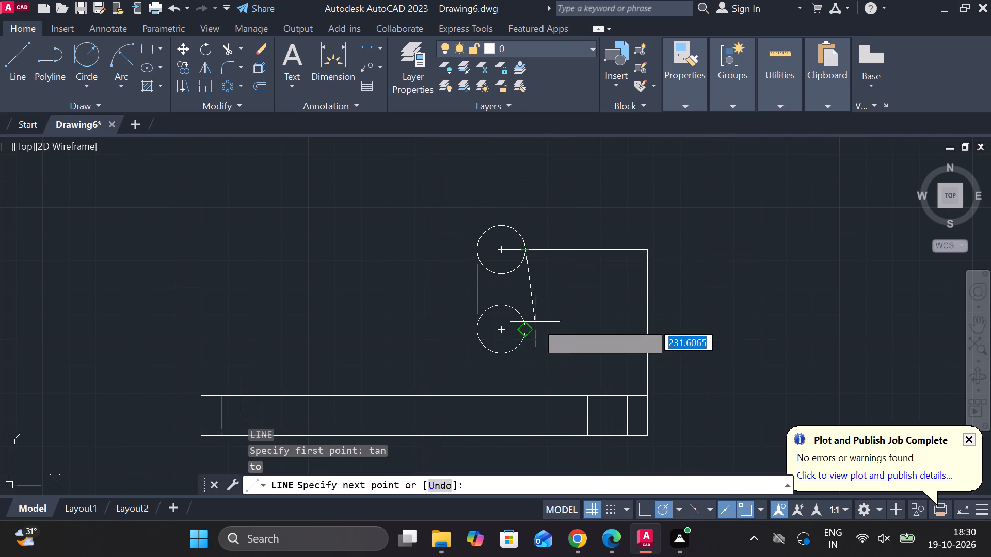
pyautogui.write('tan')
pyautogui.press('space')
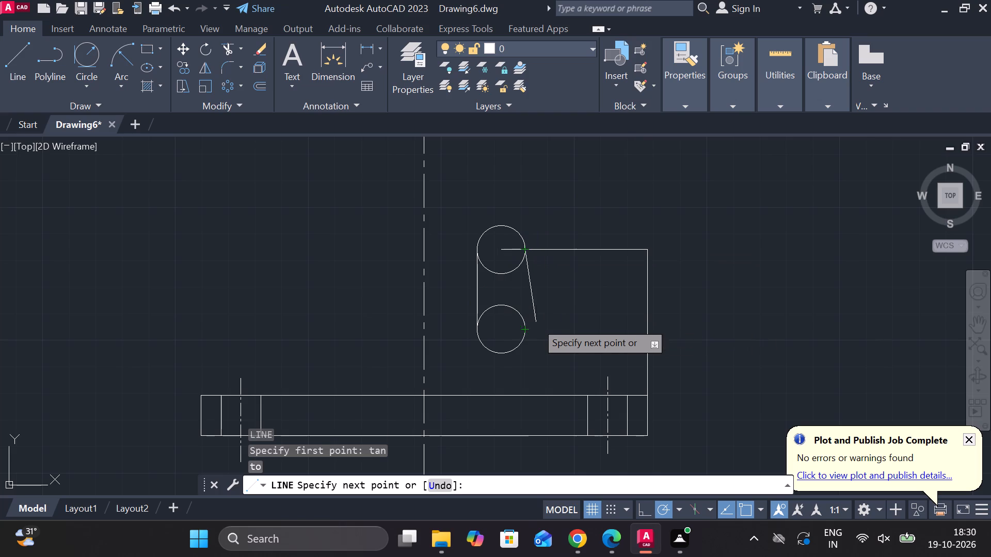
pyautogui.click(536, 325)
pyautogui.press('Escape')
# Trim the inner arcs of the two circles to leave a vertical slot outline.
pyautogui.write('tr')
pyautogui.press('space')
pyautogui.moveTo(500, 264); pyautogui.dragTo(500, 324)
pyautogui.press('Escape')
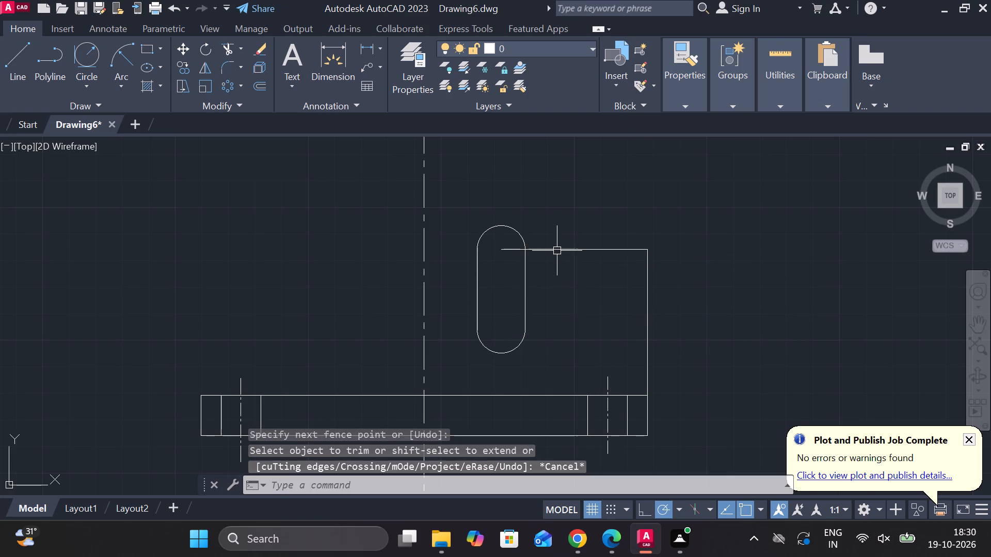
# Erase the horizontal and vertical construction lines used to locate the slot.
pyautogui.click(557, 251)
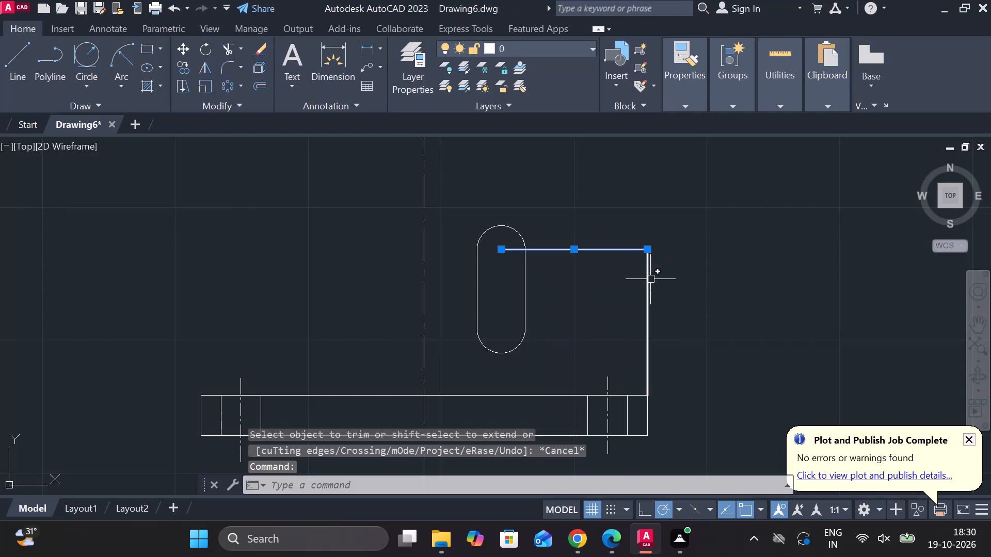
pyautogui.click(650, 279)
pyautogui.write('e')
pyautogui.press('space')
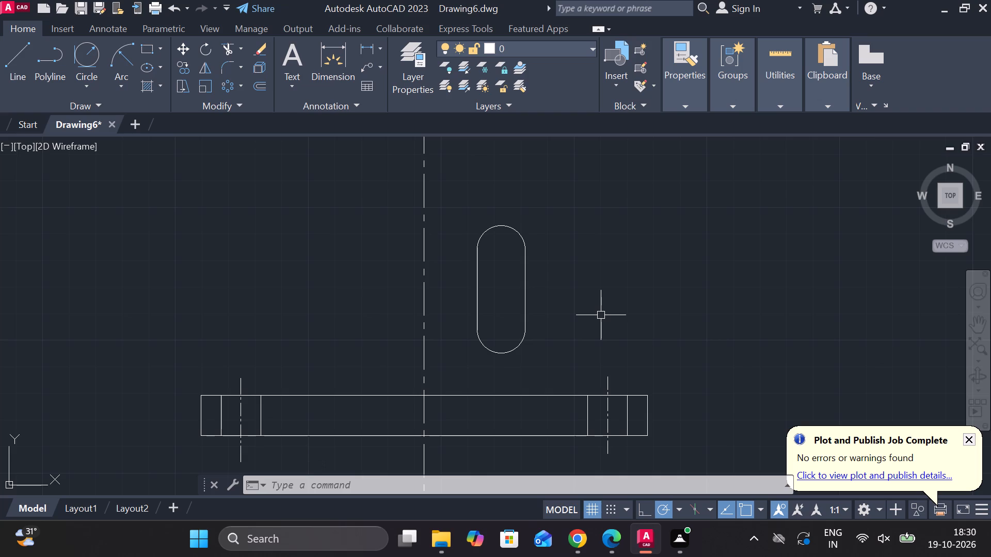
# Draw a vertical line about 121 long upward from the upper rectangle's bottom edge, starting 36 left of its bottom-right corner.
pyautogui.scroll(-1, 602, 320)
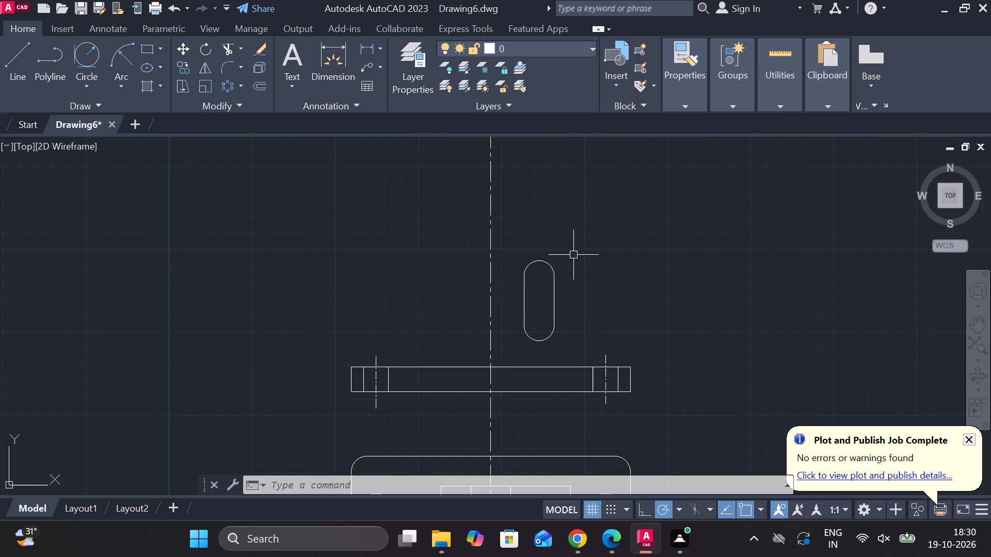
pyautogui.press('l')
pyautogui.press('Return')
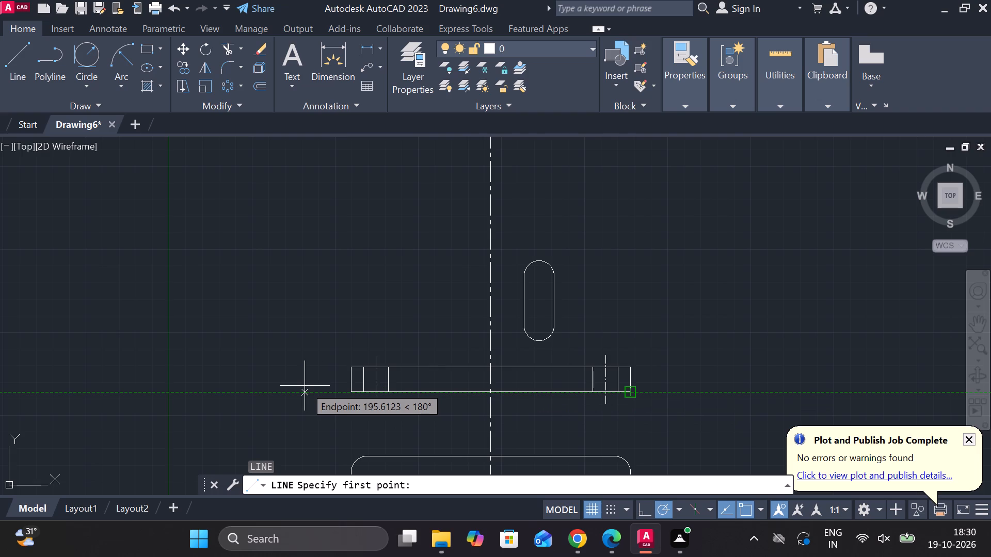
pyautogui.write('36')
pyautogui.press('Return')
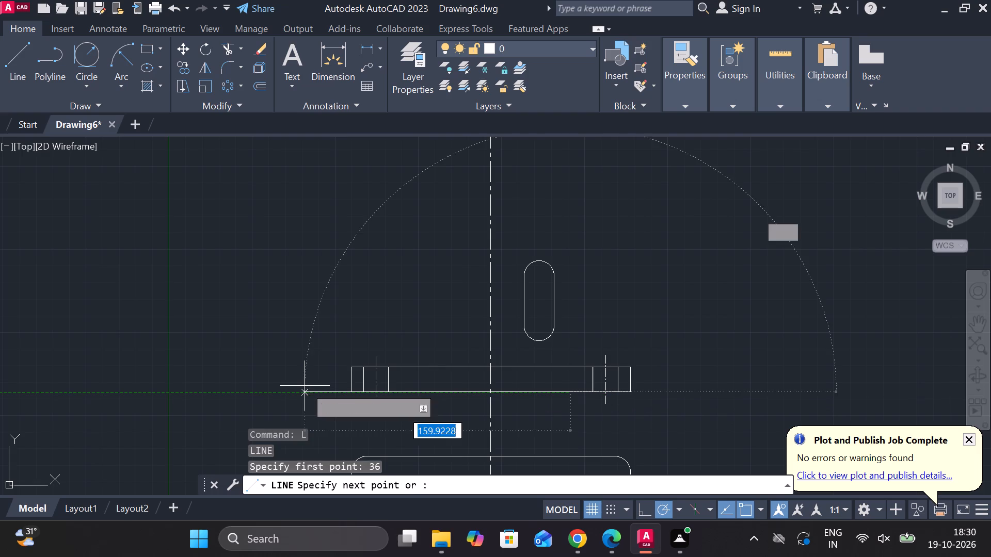
pyautogui.moveTo(579, 260); pyautogui.dragTo(560, 350, button='middle')
pyautogui.scroll(-1, 584, 272)
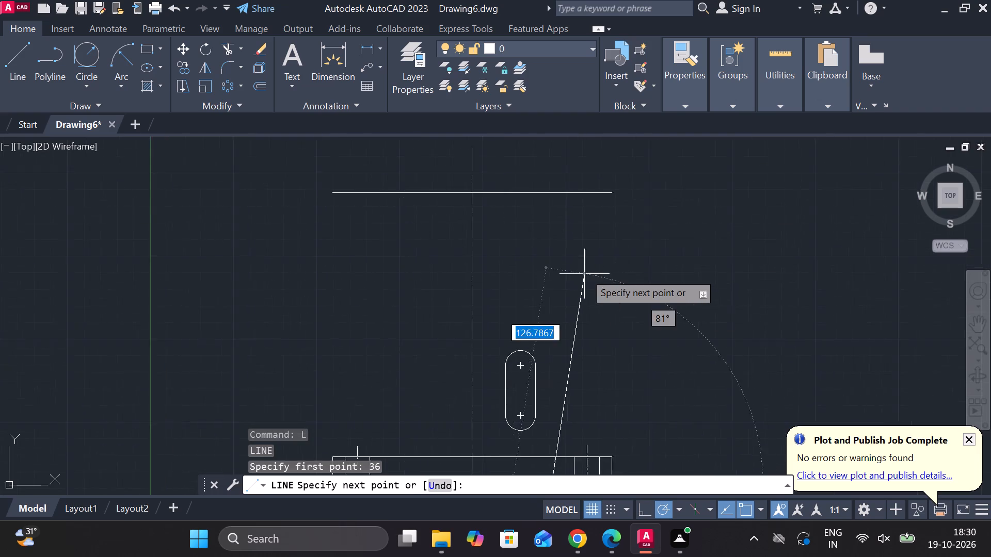
pyautogui.scroll(1, 575, 260)
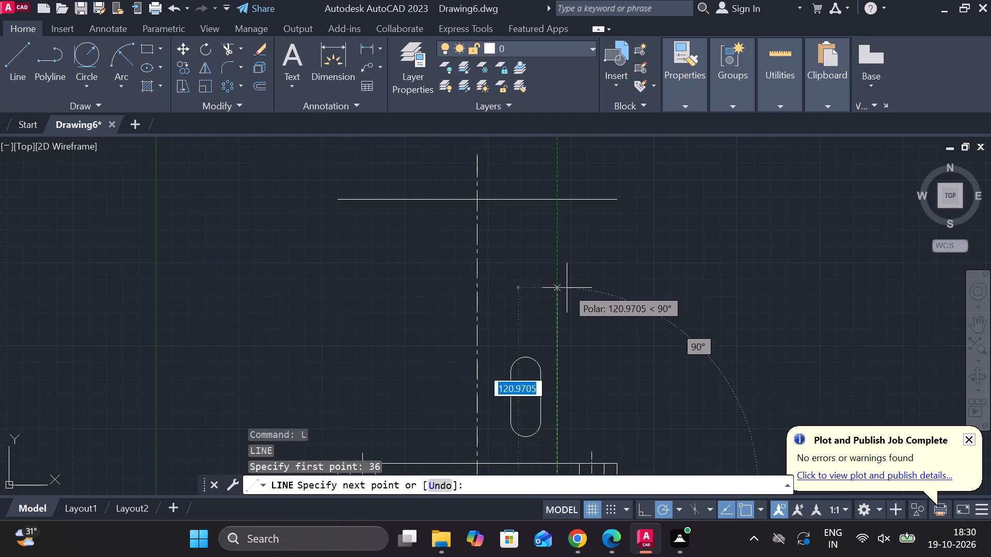
pyautogui.click(567, 288)
pyautogui.press('Escape')
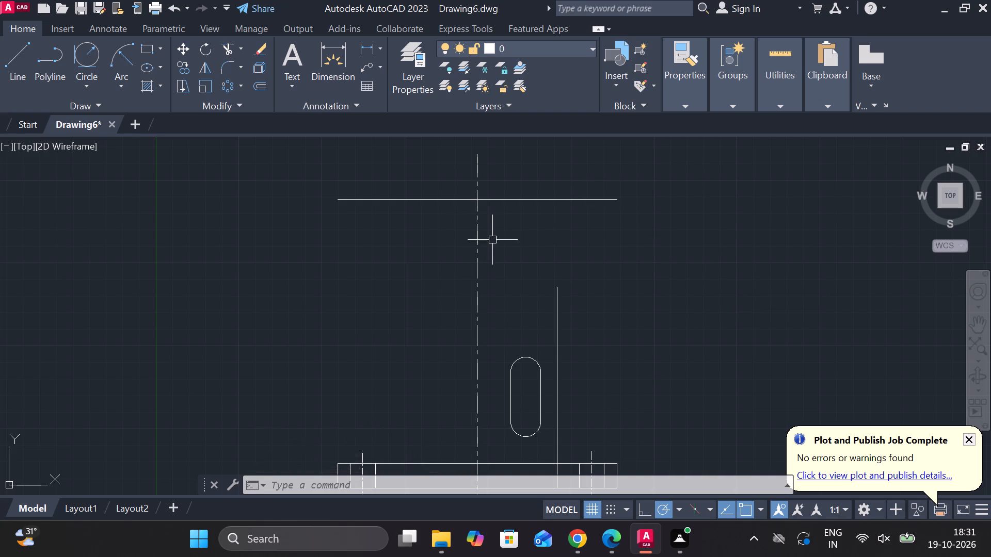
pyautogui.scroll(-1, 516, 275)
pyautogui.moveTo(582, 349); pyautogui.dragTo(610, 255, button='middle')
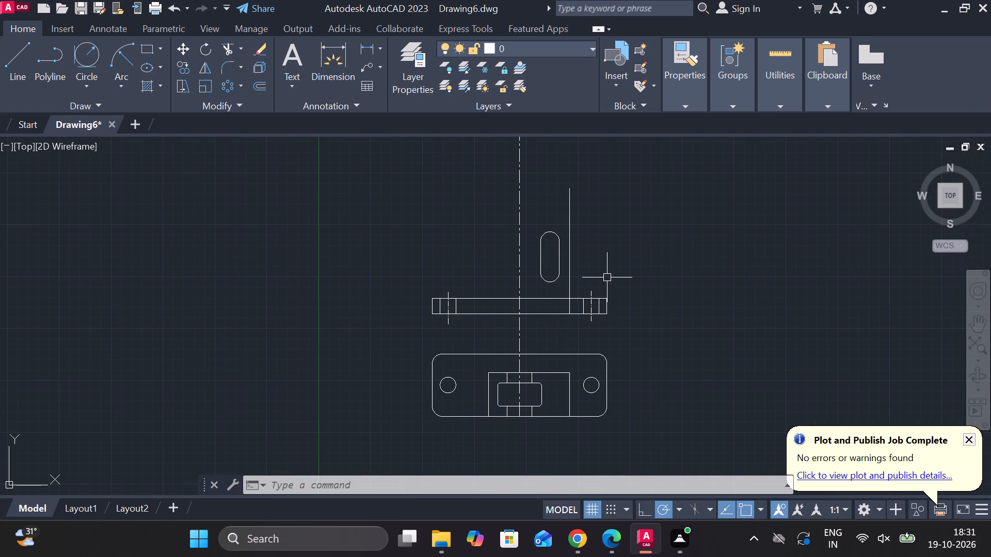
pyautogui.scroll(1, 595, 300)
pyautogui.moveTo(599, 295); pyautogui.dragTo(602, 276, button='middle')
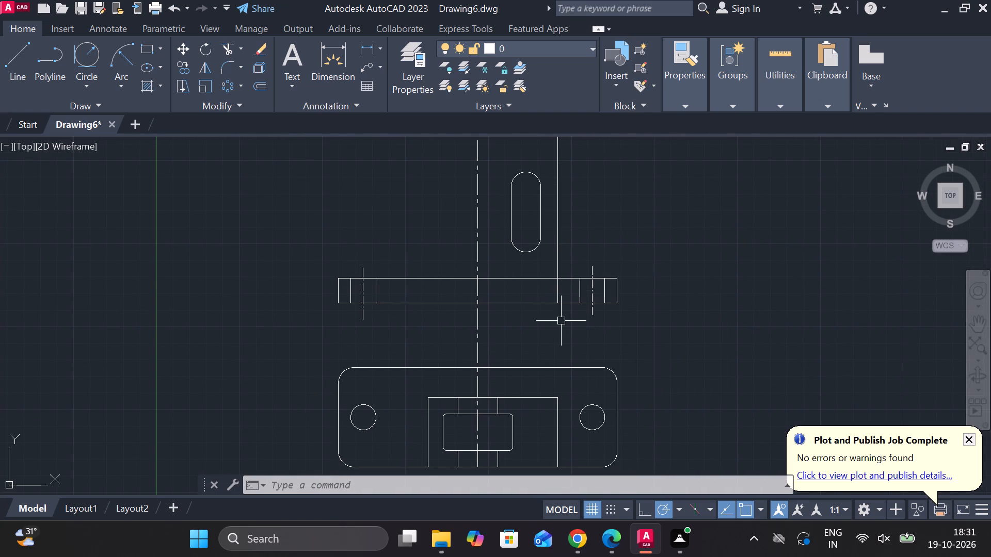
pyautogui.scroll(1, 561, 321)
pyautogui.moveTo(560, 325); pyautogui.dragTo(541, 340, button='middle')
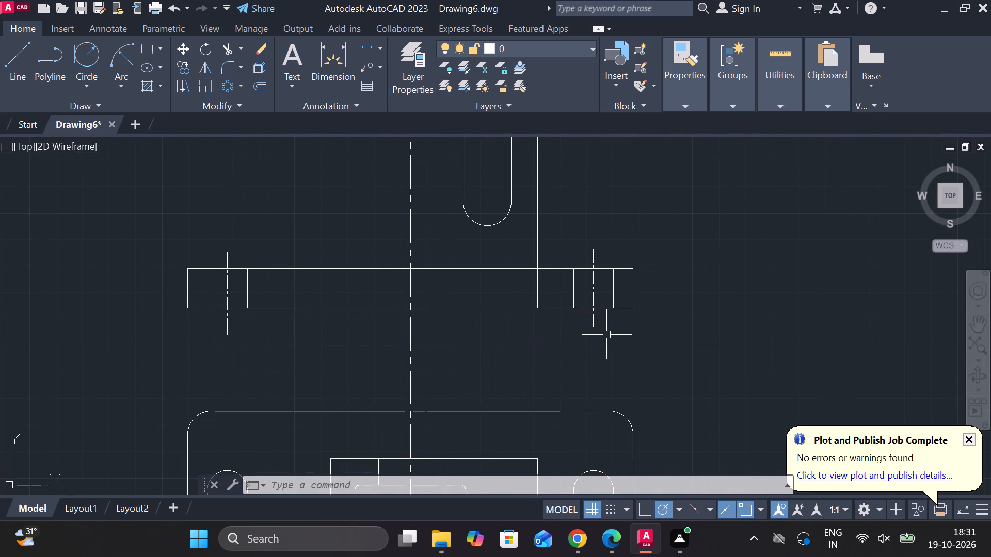
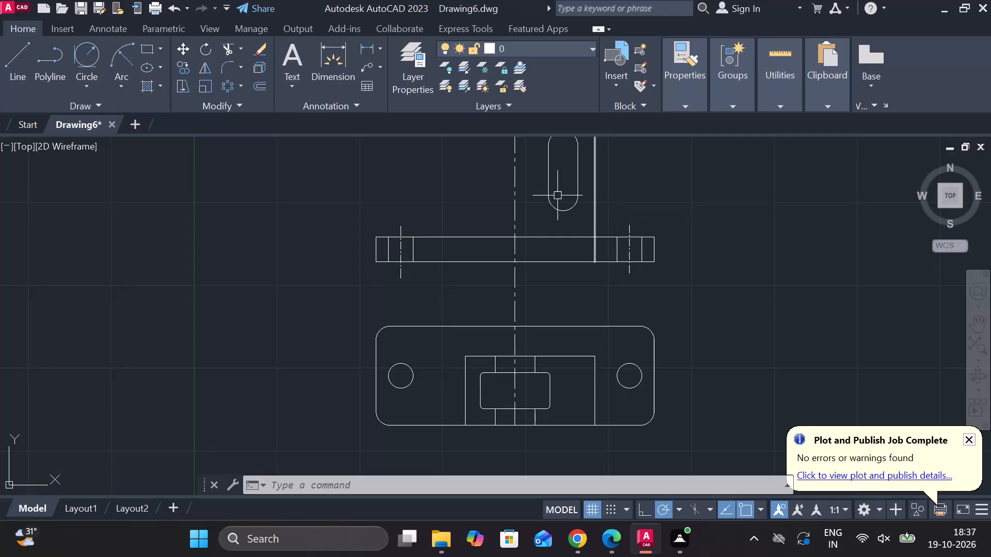
# Draw a line 12 long to the right along the top horizontal line, starting where it crosses the centreline.
pyautogui.scroll(-1, 535, 230)
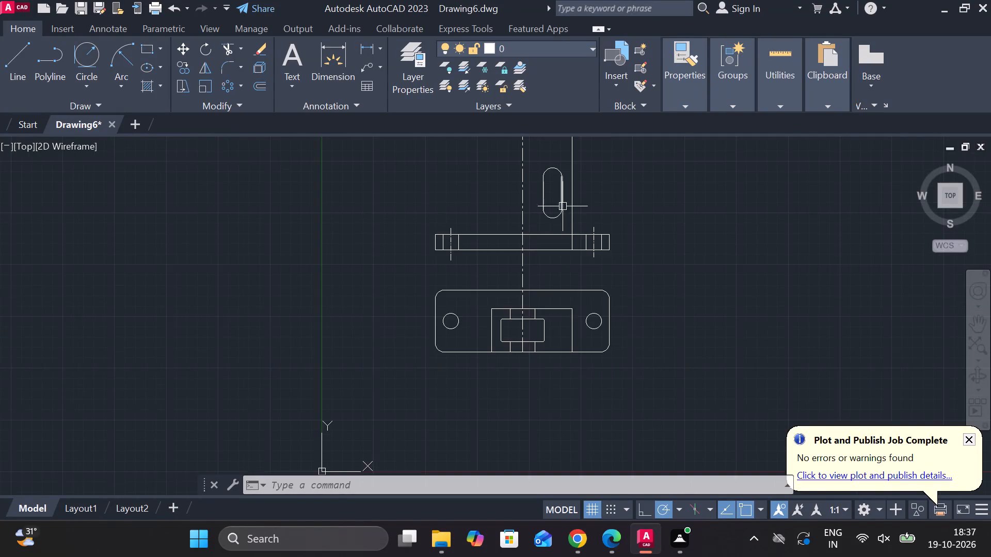
pyautogui.moveTo(554, 270); pyautogui.dragTo(535, 351, button='middle')
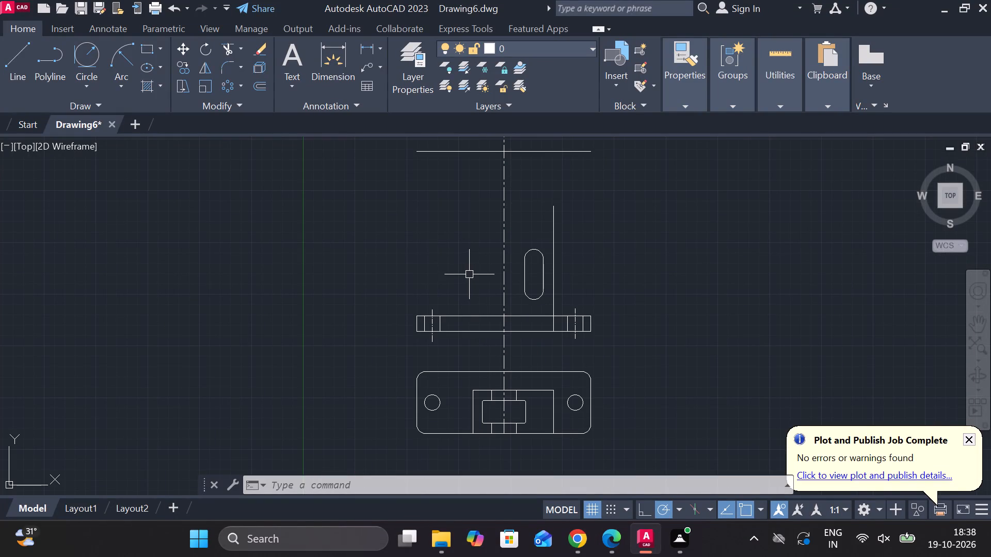
pyautogui.moveTo(484, 287); pyautogui.dragTo(433, 251, button='middle')
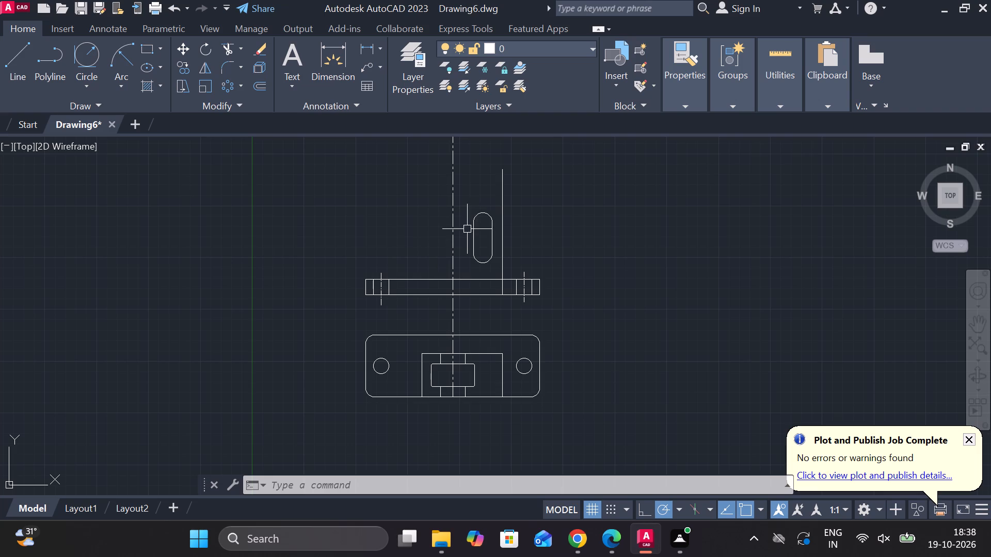
pyautogui.scroll(1, 481, 201)
pyautogui.moveTo(481, 201); pyautogui.dragTo(449, 348, button='middle')
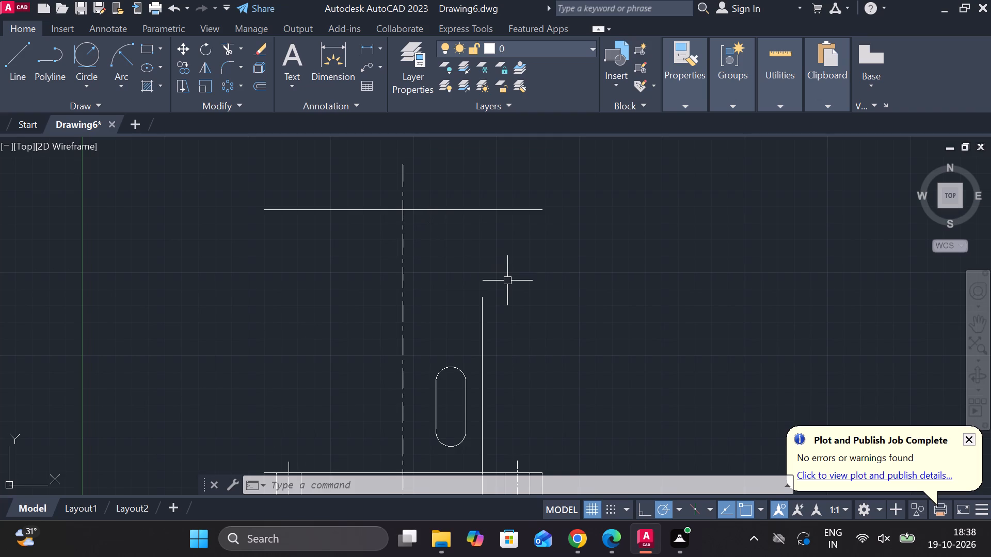
pyautogui.press('l')
pyautogui.press('Return')
pyautogui.click(403, 214)
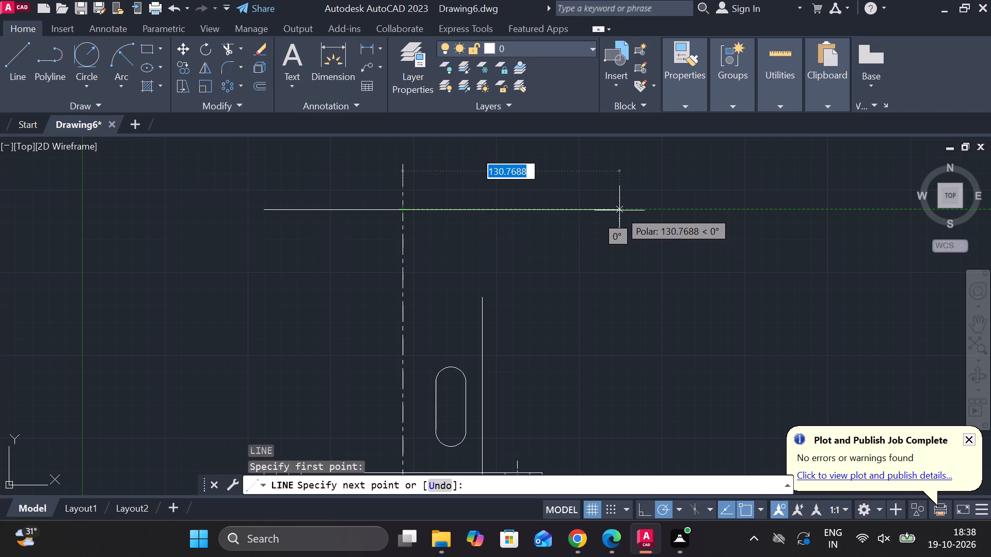
pyautogui.write('12')
pyautogui.press('space')
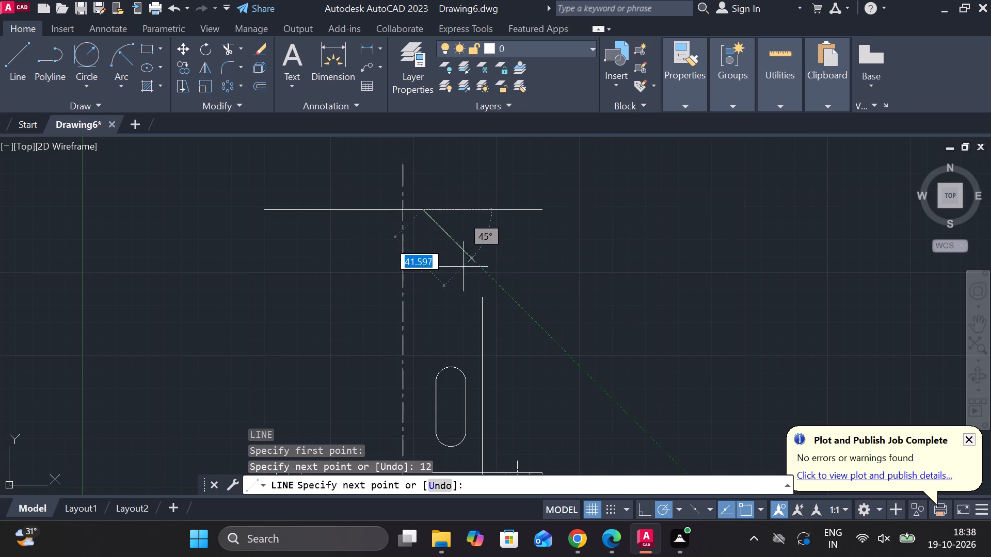
pyautogui.press('Escape')
# Draw connected lines from the same centreline intersection: 12 left, 18 down, 24 right, and up past the top horizontal line.
pyautogui.press('l')
pyautogui.press('Return')
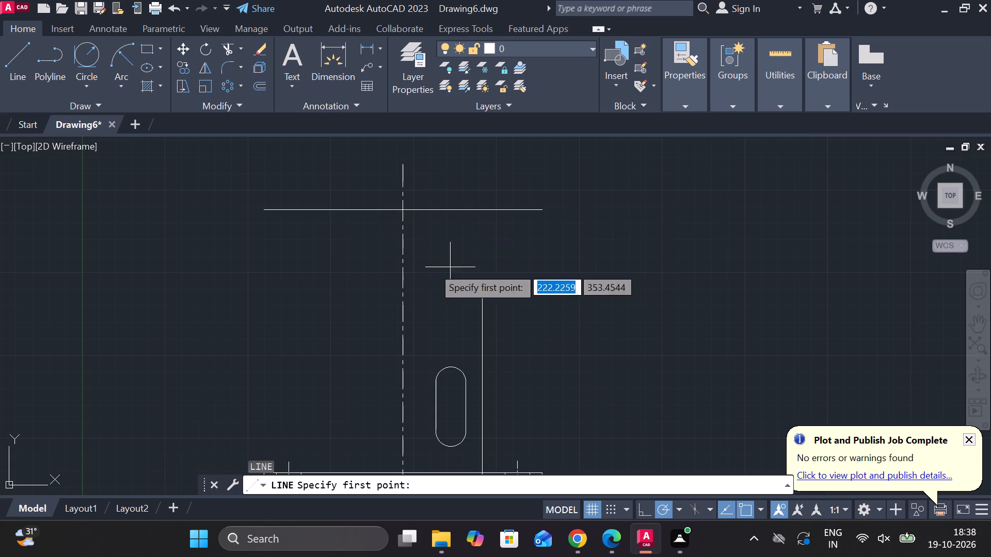
pyautogui.click(398, 211)
pyautogui.write('12')
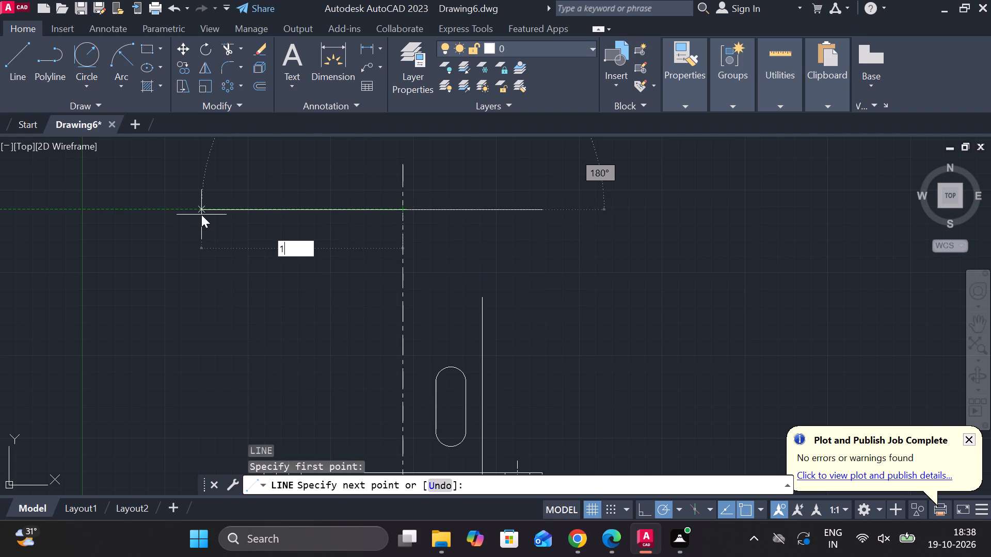
pyautogui.press('space')
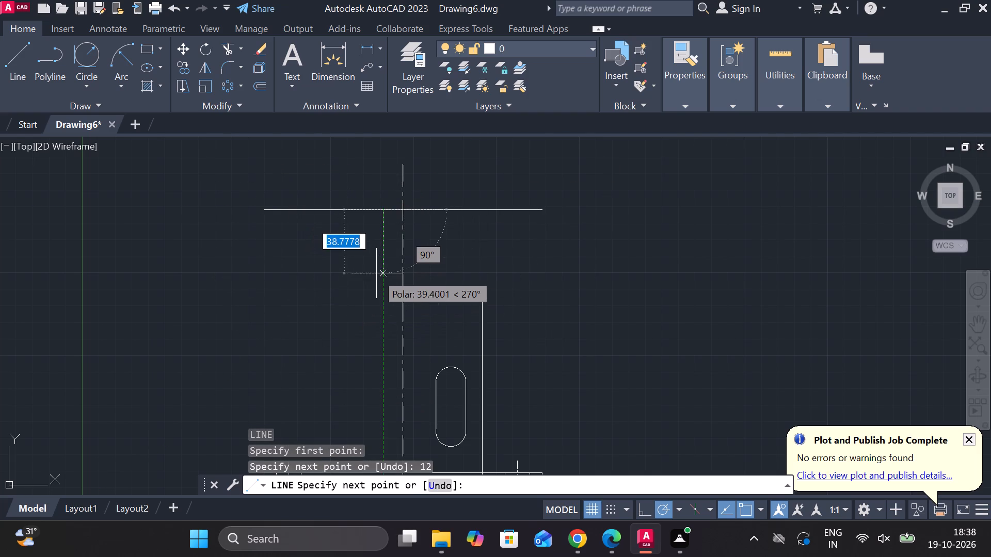
pyautogui.write('18')
pyautogui.press('Return')
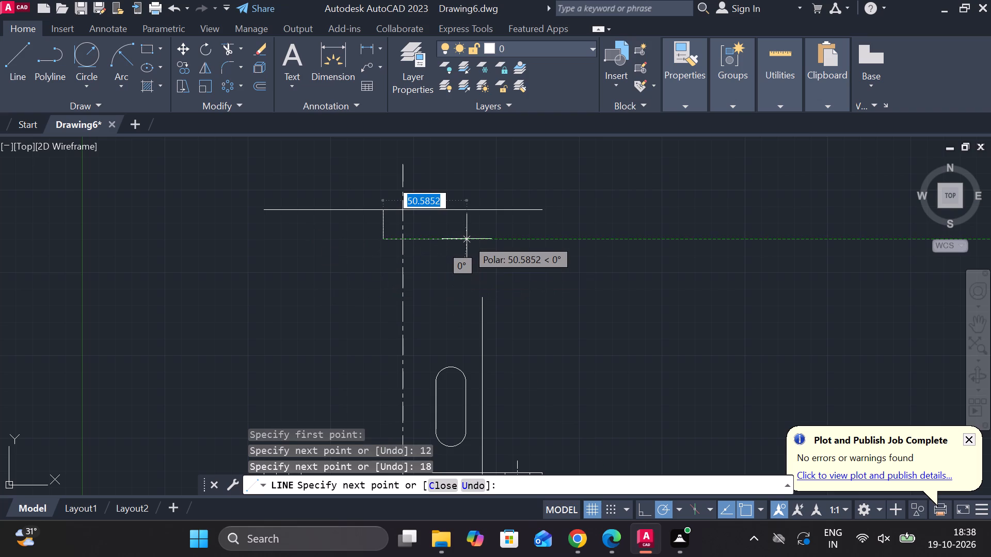
pyautogui.write('24')
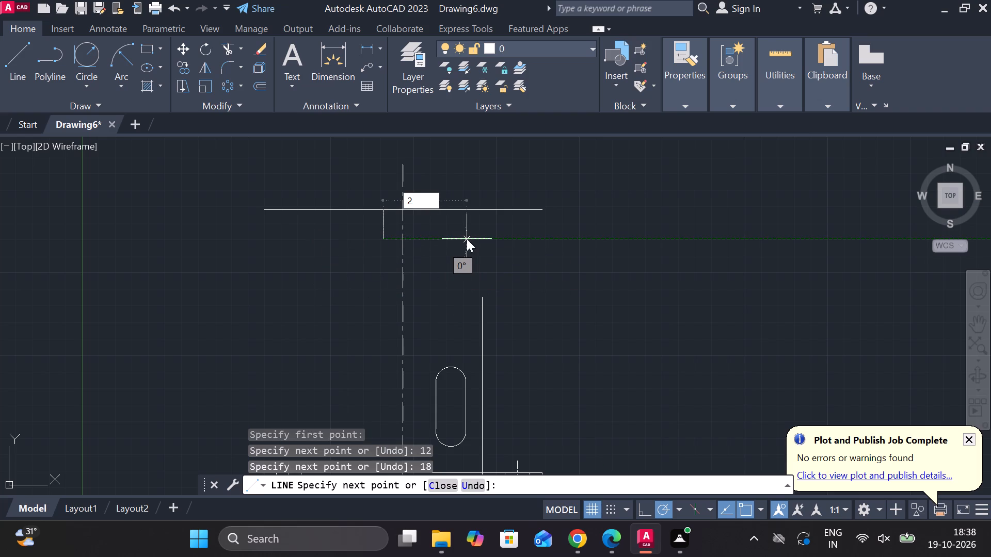
pyautogui.press('space')
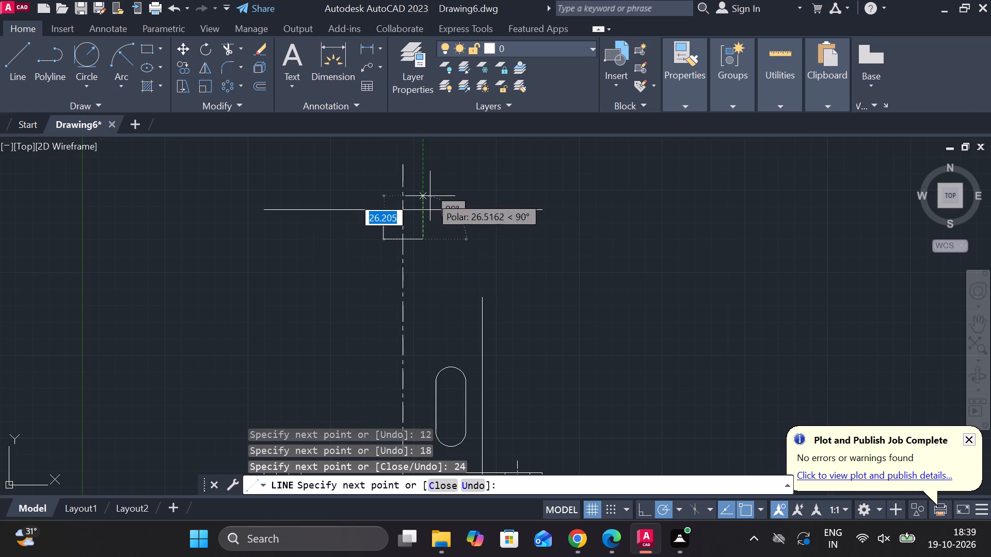
pyautogui.click(414, 183)
pyautogui.press('Escape')
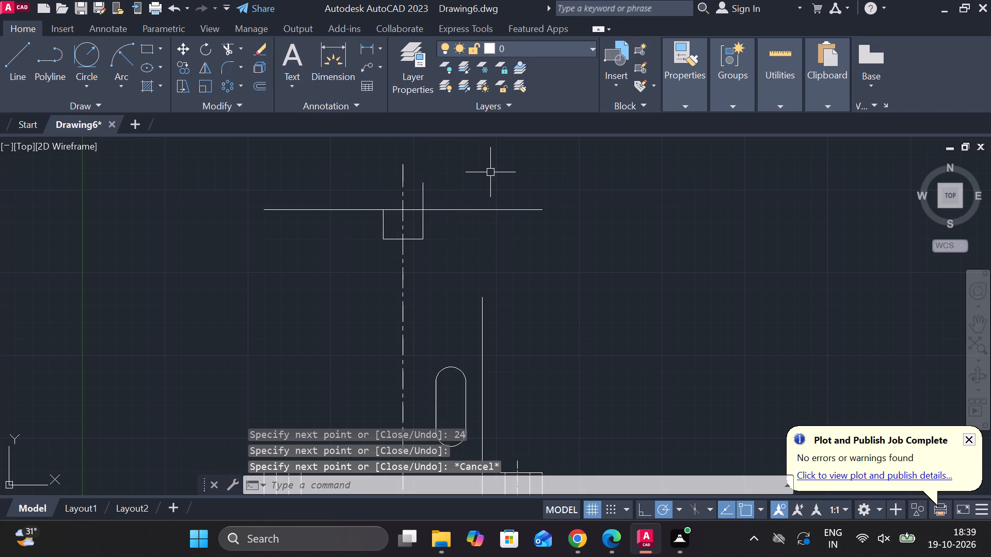
# Erase the long horizontal line across the top of the upper view.
pyautogui.click(491, 208)
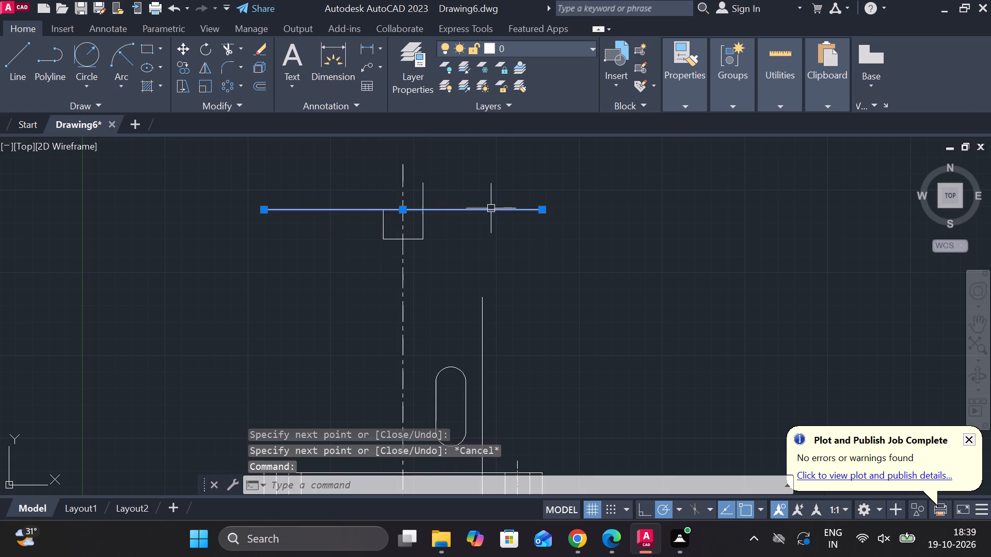
pyautogui.write('e')
pyautogui.press('space')
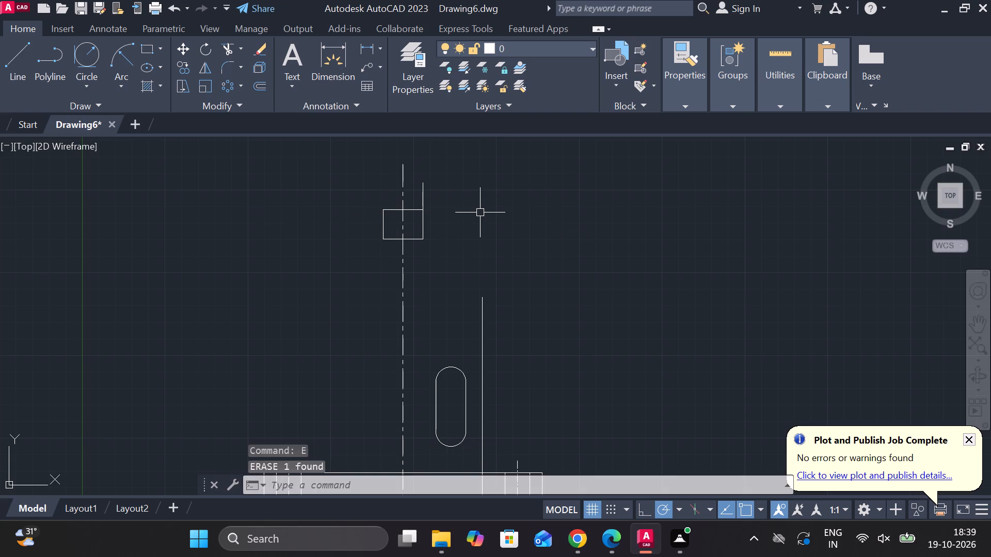
# Trim the part of the small rectangle's right edge that extends above its top edge.
pyautogui.write('tr')
pyautogui.press('space')
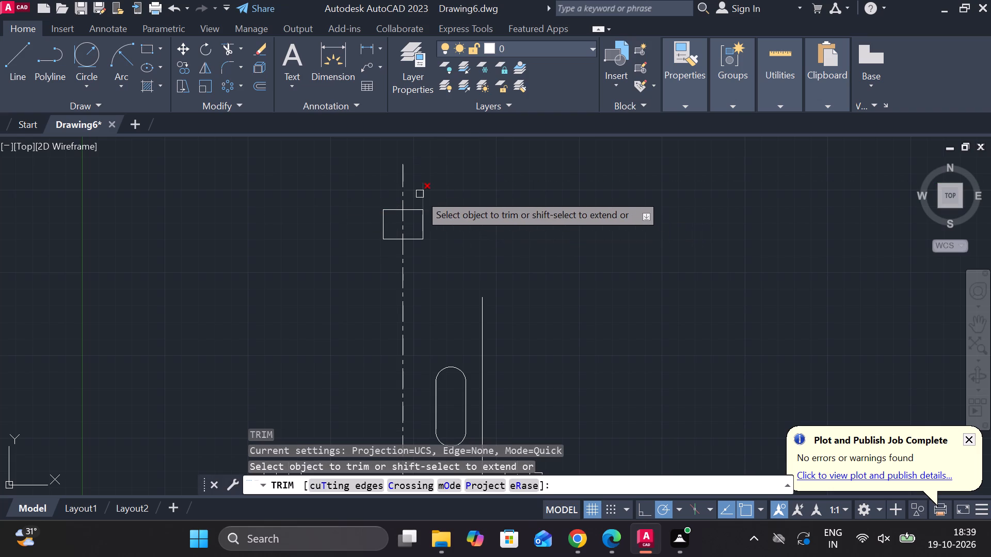
pyautogui.click(420, 194)
pyautogui.scroll(1, 461, 219)
pyautogui.moveTo(472, 242); pyautogui.dragTo(482, 257, button='middle')
pyautogui.scroll(1, 450, 248)
pyautogui.moveTo(450, 248); pyautogui.dragTo(460, 250, button='middle')
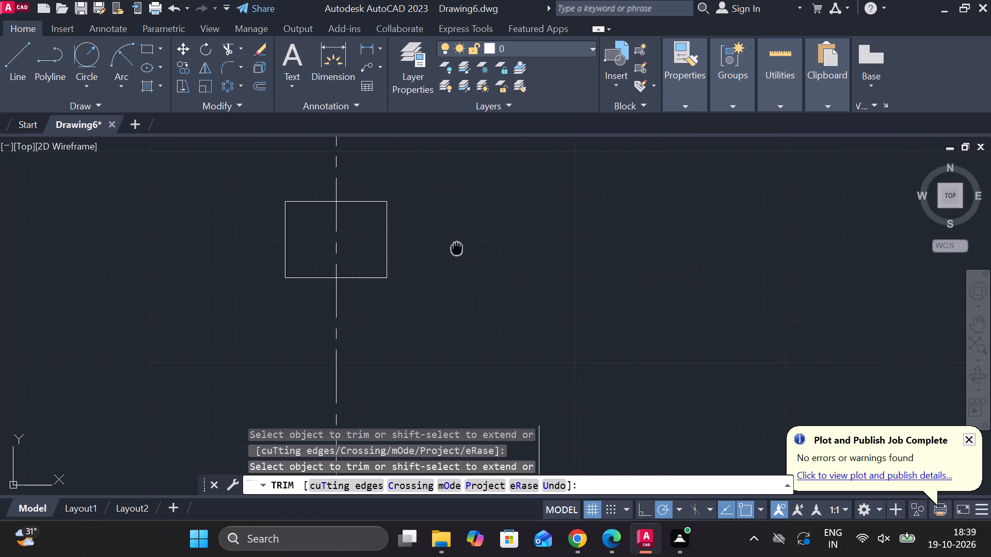
pyautogui.moveTo(460, 250); pyautogui.dragTo(505, 329, button='middle')
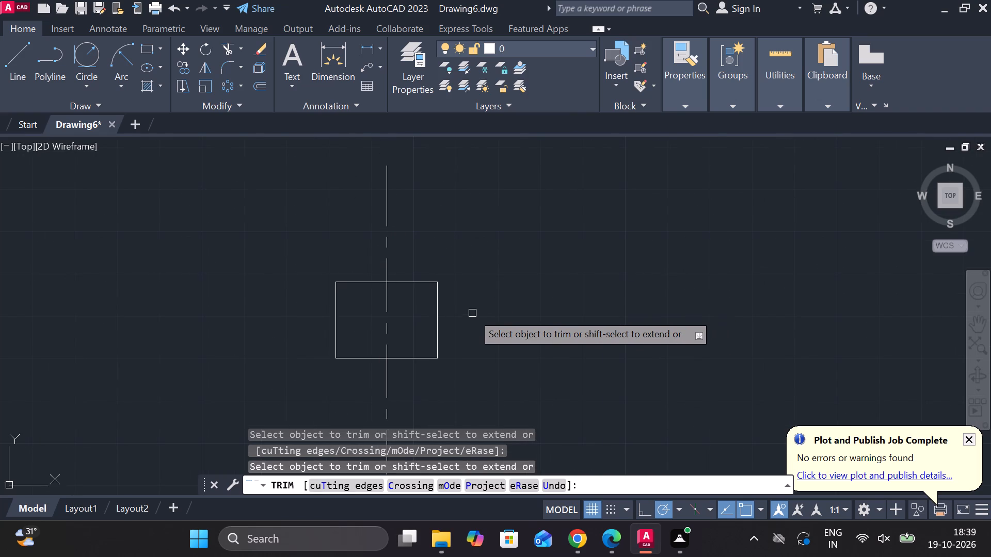
pyautogui.scroll(1, 366, 306)
pyautogui.press('Escape')
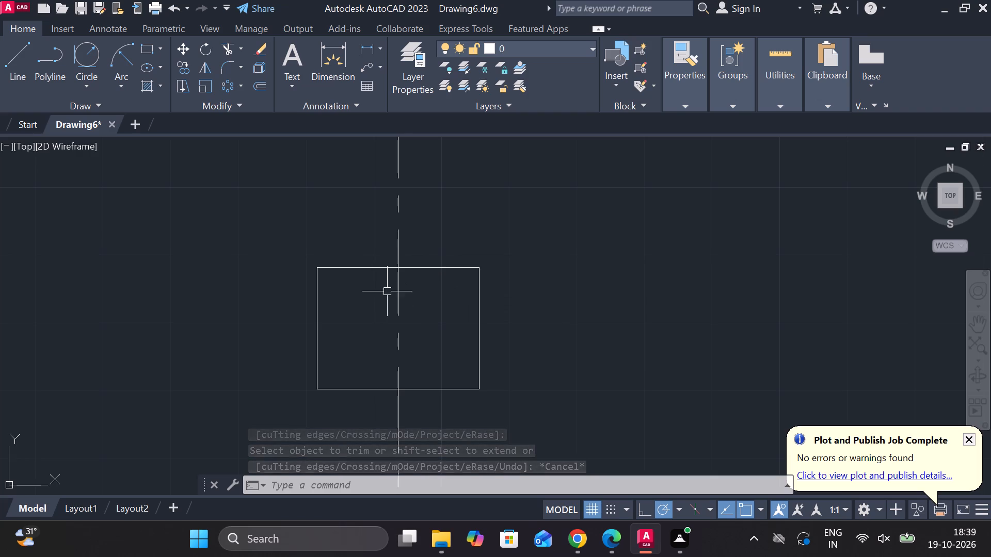
# Chamfer both top corners of the small rectangle with a length of 3 and an angle of 45 degrees.
pyautogui.write('ch')
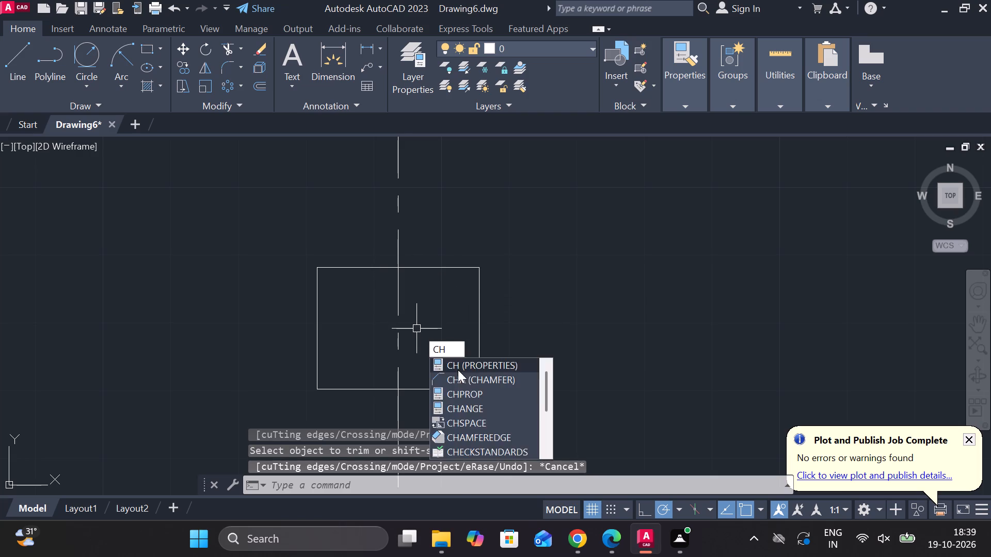
pyautogui.click(462, 376)
pyautogui.click(576, 485)
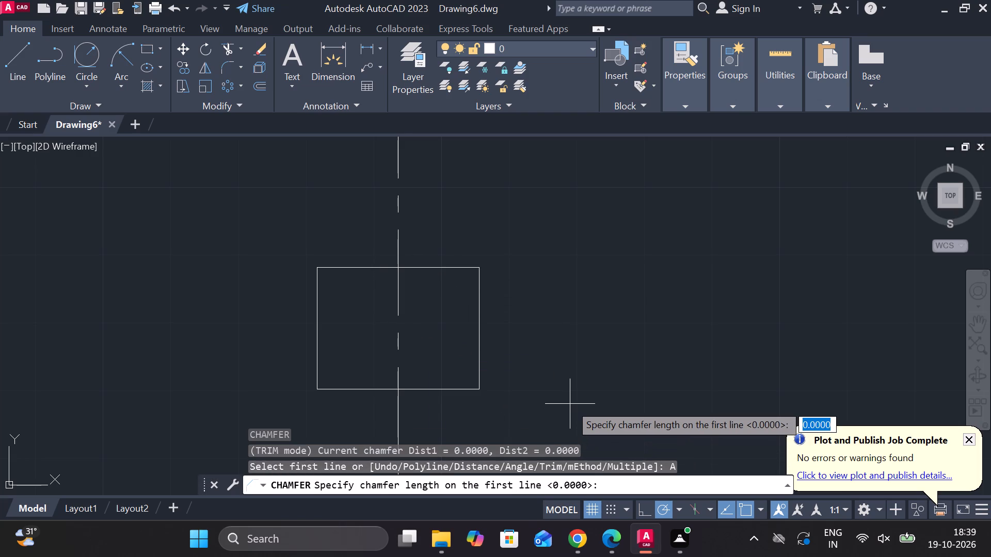
pyautogui.write('3')
pyautogui.press('space')
pyautogui.write('45')
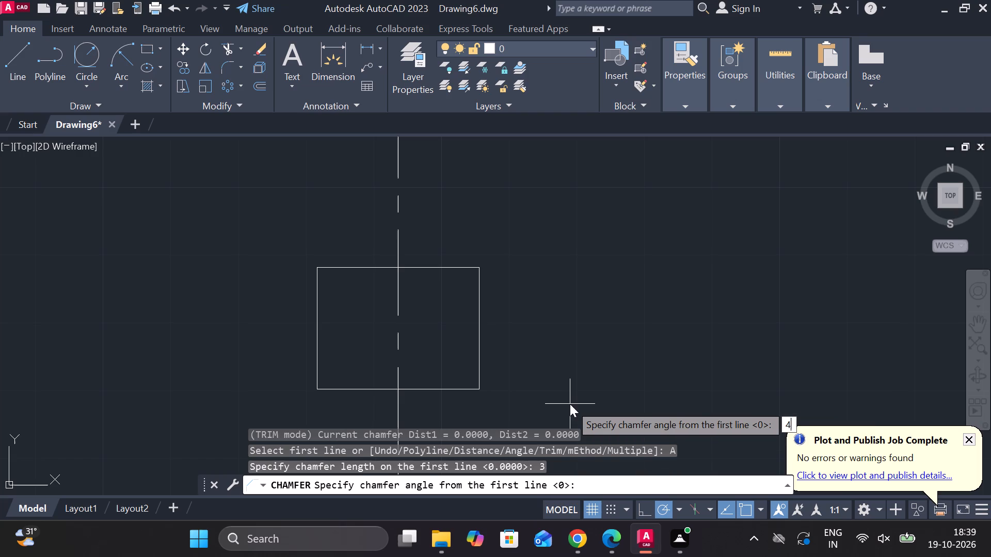
pyautogui.press('space')
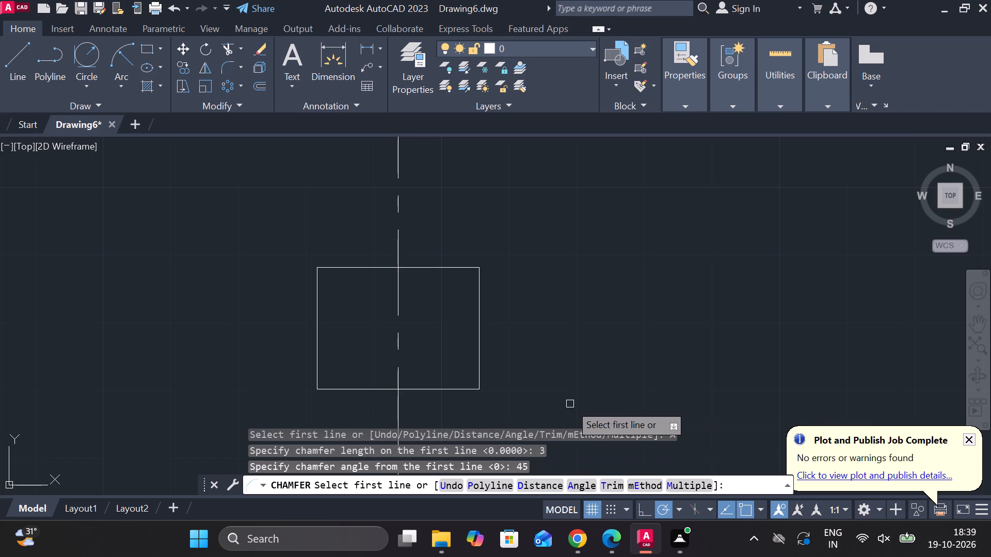
pyautogui.click(335, 272)
pyautogui.click(331, 267)
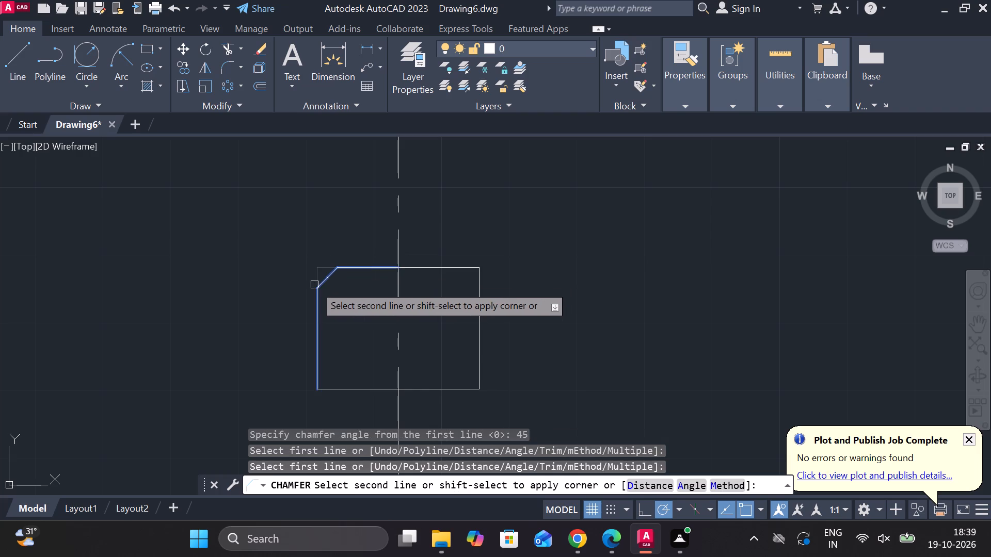
pyautogui.click(314, 285)
pyautogui.press('space')
pyautogui.click(441, 269)
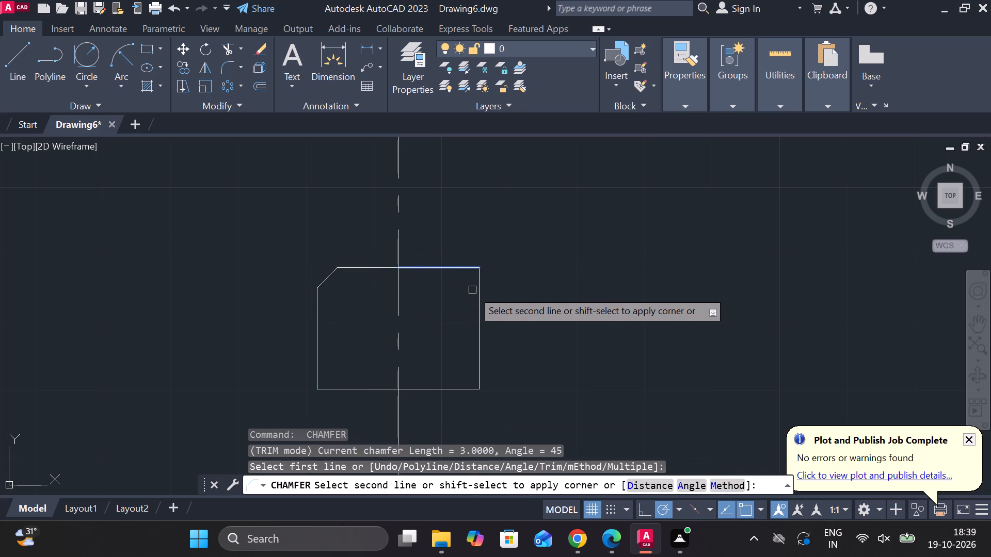
pyautogui.click(476, 284)
pyautogui.press('Escape')
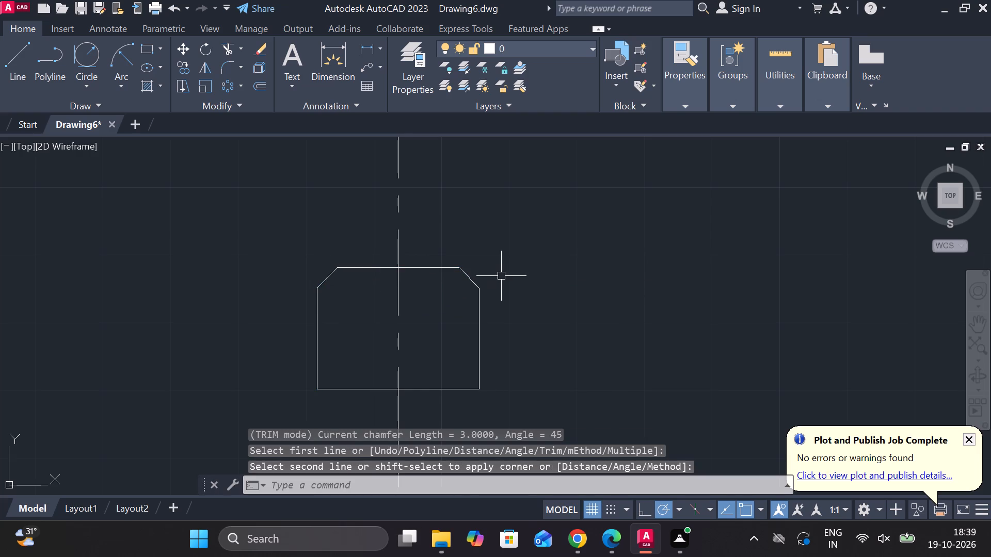
# Draw a horizontal line across the small rectangle joining the lower ends of the two chamfers.
pyautogui.press('l')
pyautogui.press('Return')
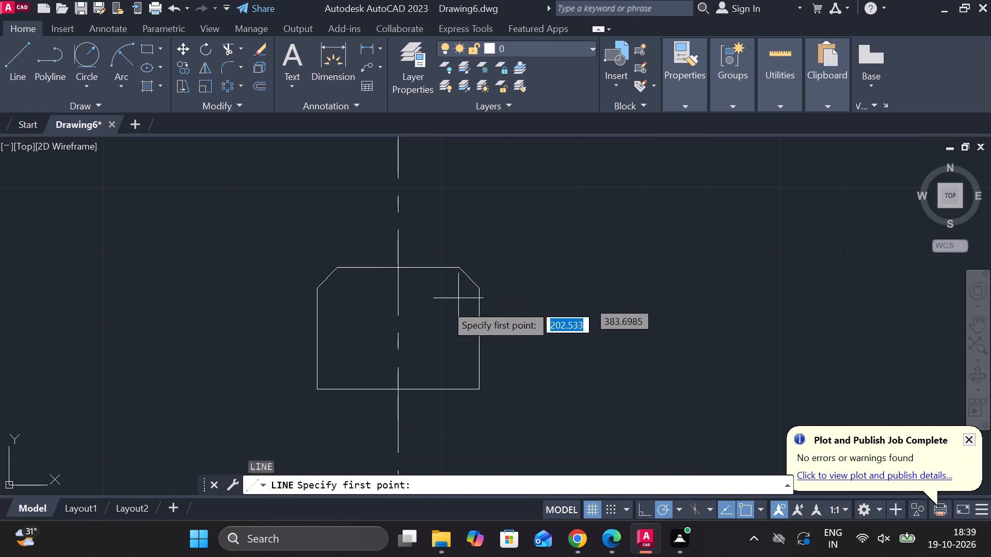
pyautogui.click(325, 290)
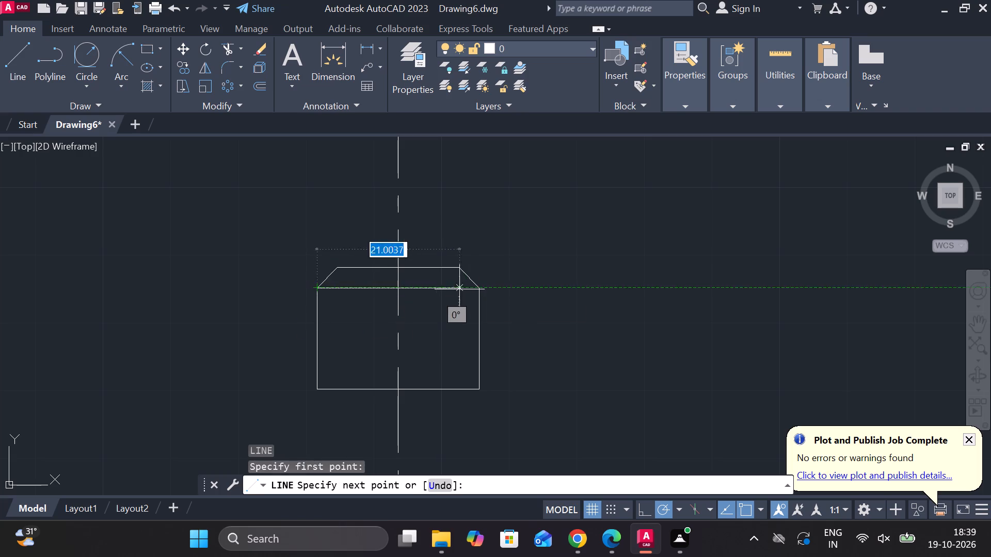
pyautogui.click(482, 290)
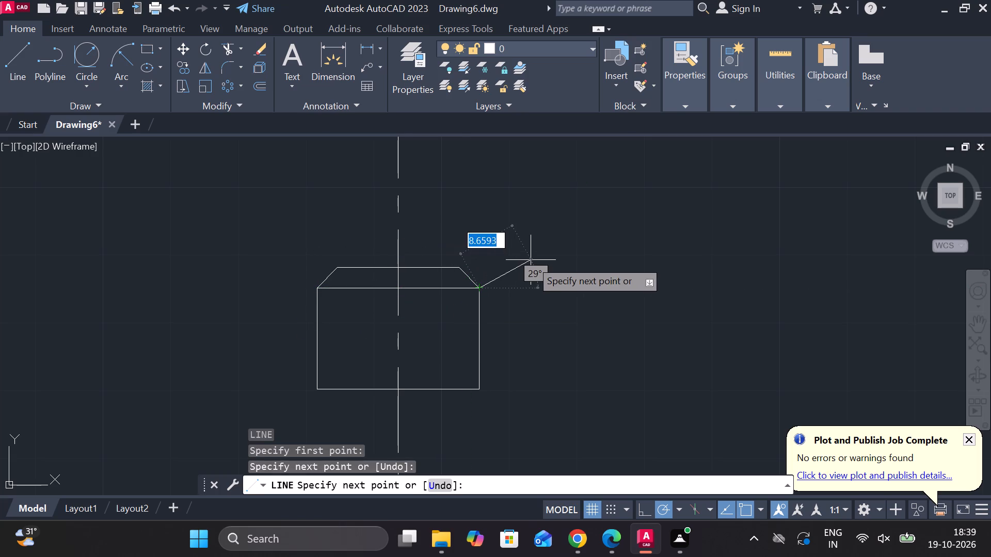
pyautogui.press('Escape')
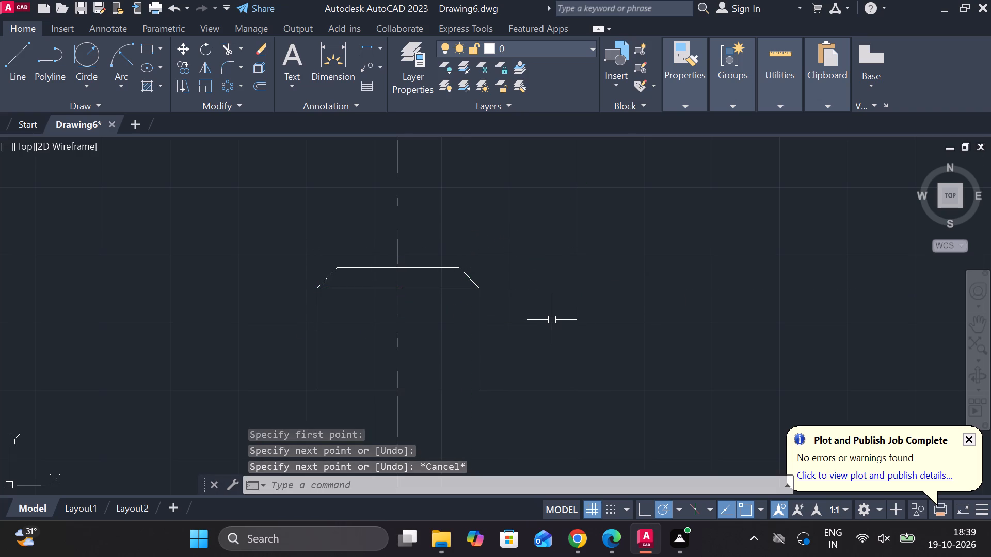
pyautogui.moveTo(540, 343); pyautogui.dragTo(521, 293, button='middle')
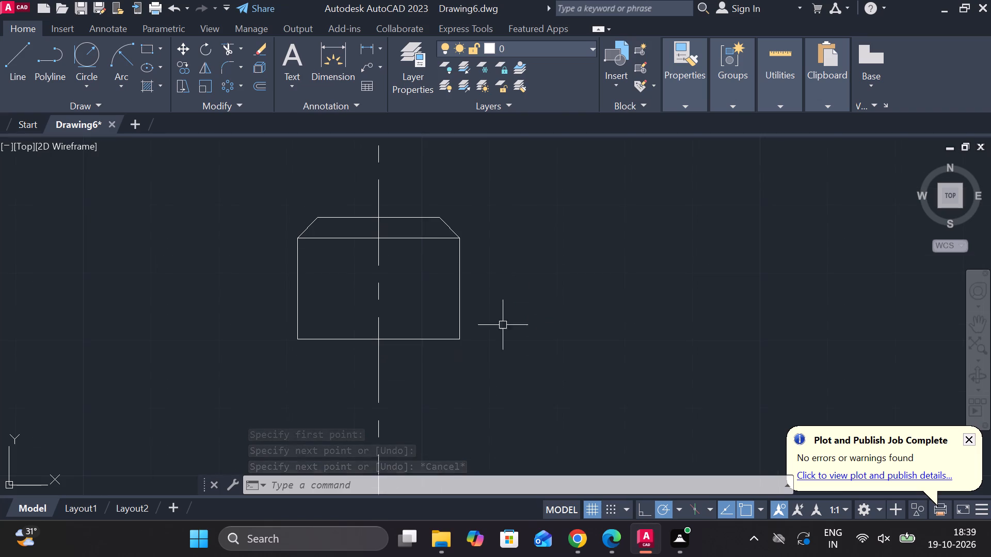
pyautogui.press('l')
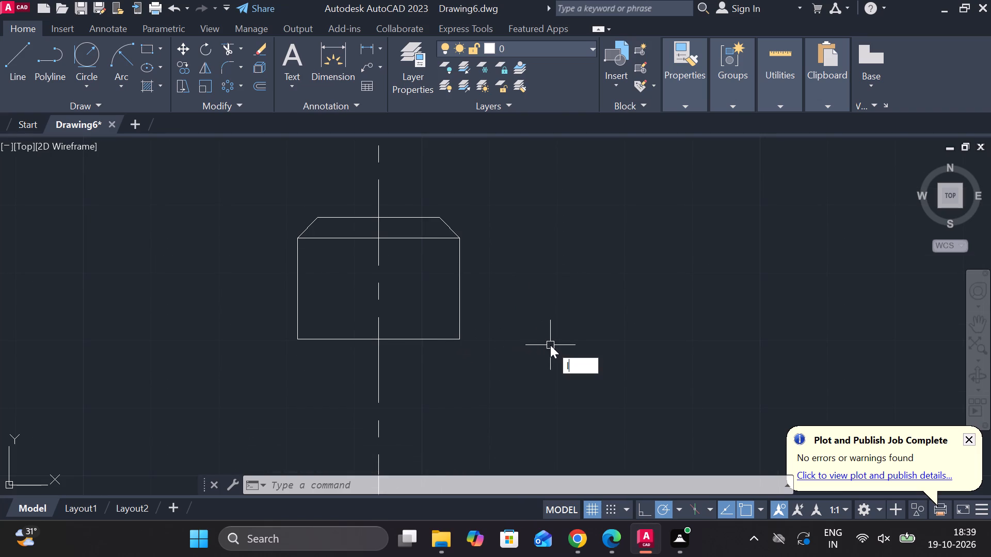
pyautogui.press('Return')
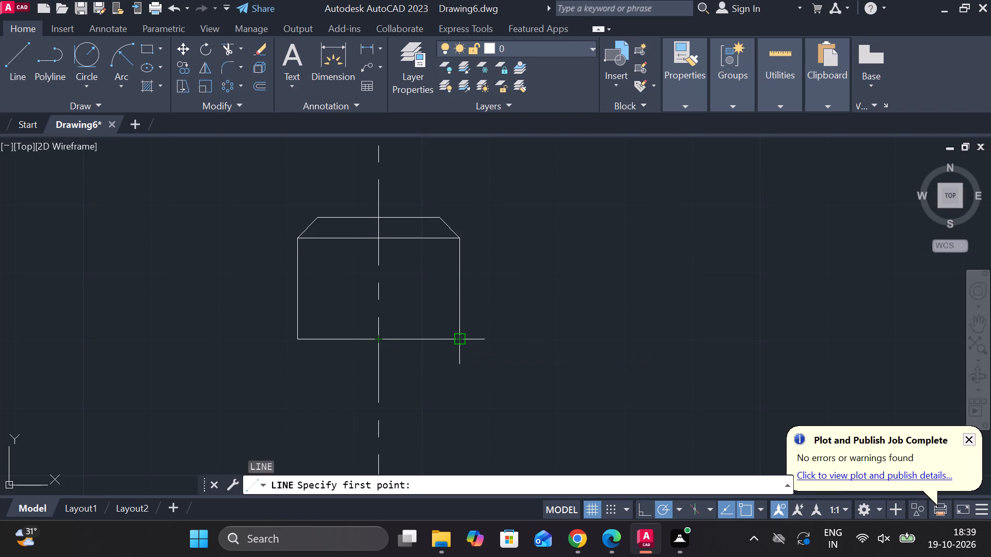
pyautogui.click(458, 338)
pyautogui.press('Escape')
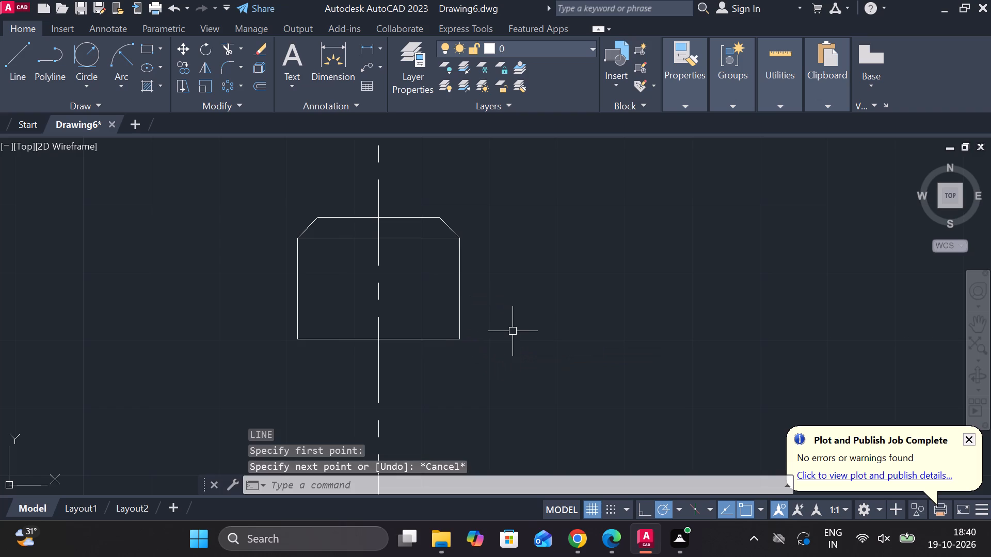
# Draw a 72-long vertical line downward, starting 18 to the right of the small rectangle's lower-right corner.
pyautogui.press('l')
pyautogui.press('Return')
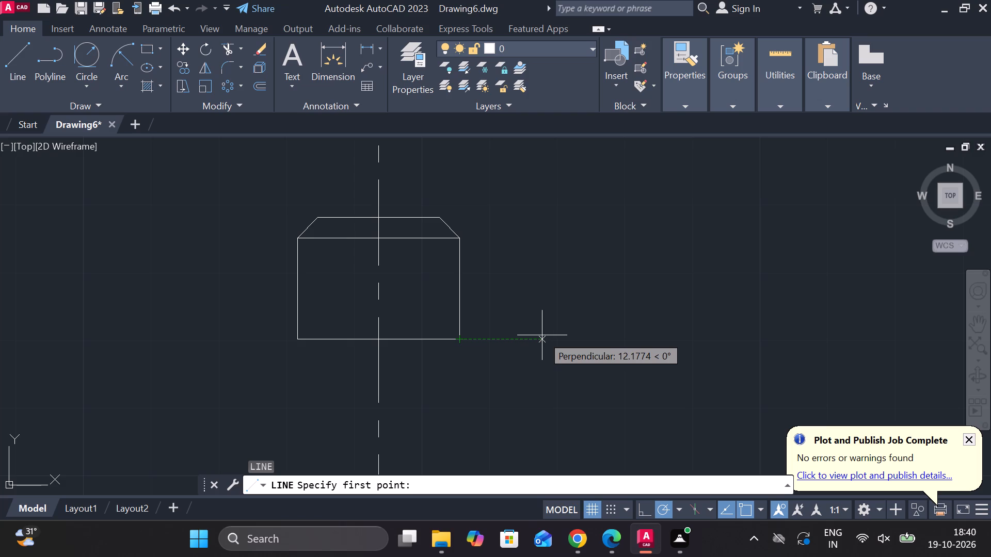
pyautogui.press('1')
pyautogui.press('8')
pyautogui.press('Return')
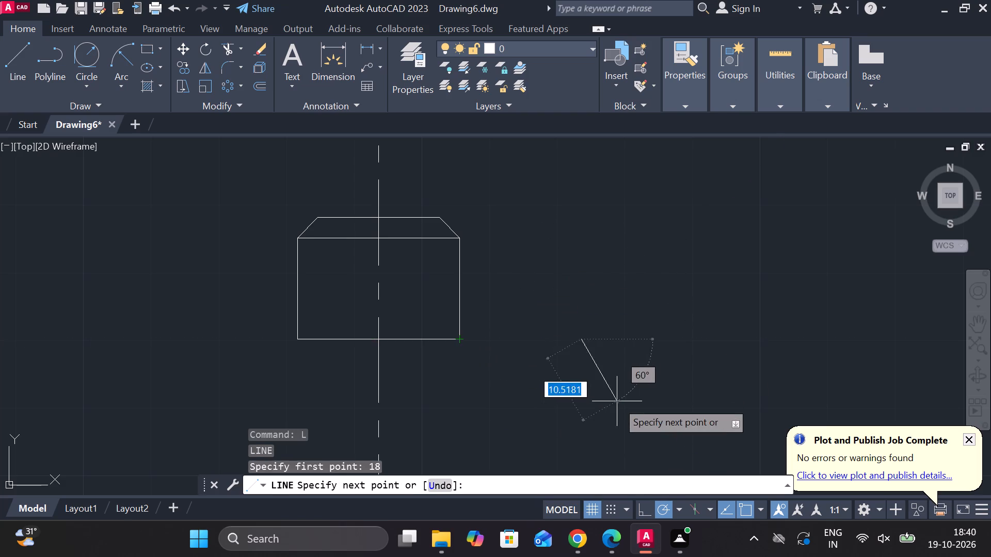
pyautogui.moveTo(604, 401); pyautogui.dragTo(571, 340, button='middle')
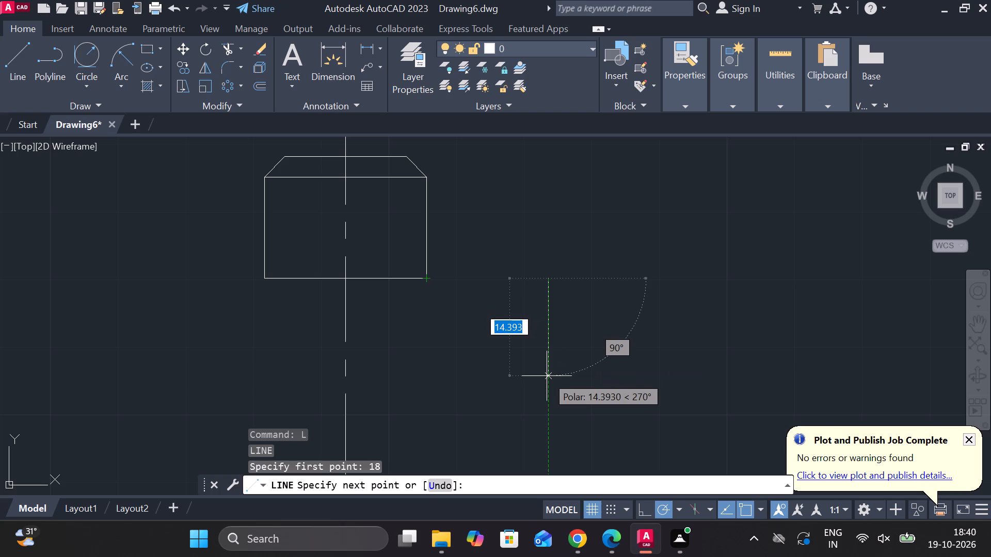
pyautogui.press('7')
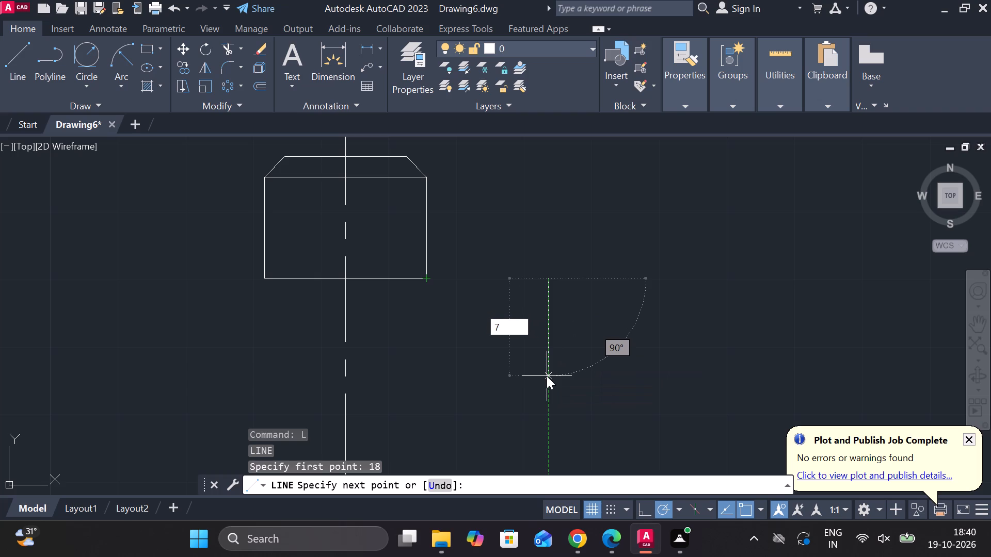
pyautogui.write('2')
pyautogui.press('space')
pyautogui.scroll(-2, 547, 376)
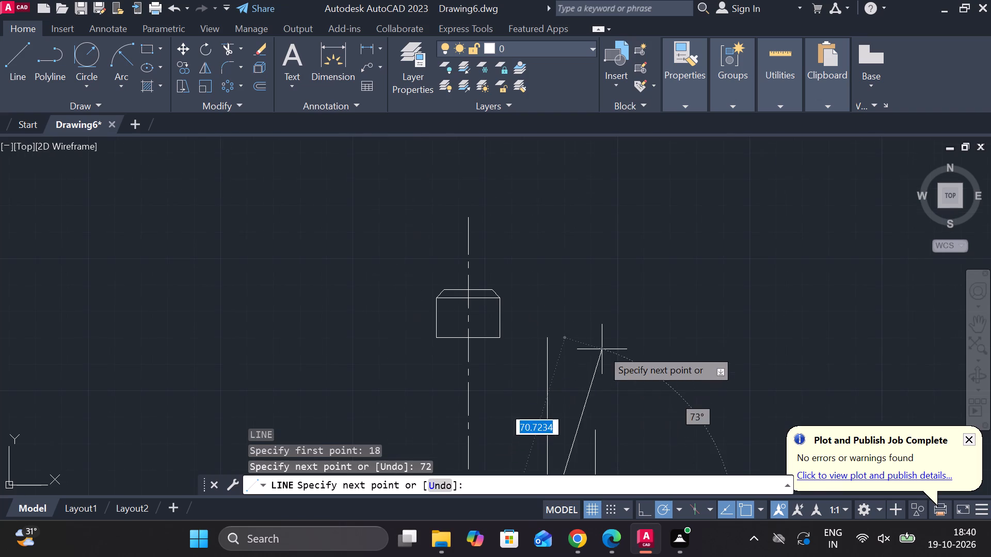
pyautogui.scroll(-1, 602, 349)
pyautogui.moveTo(601, 349); pyautogui.dragTo(472, 202, button='middle')
pyautogui.scroll(2, 451, 272)
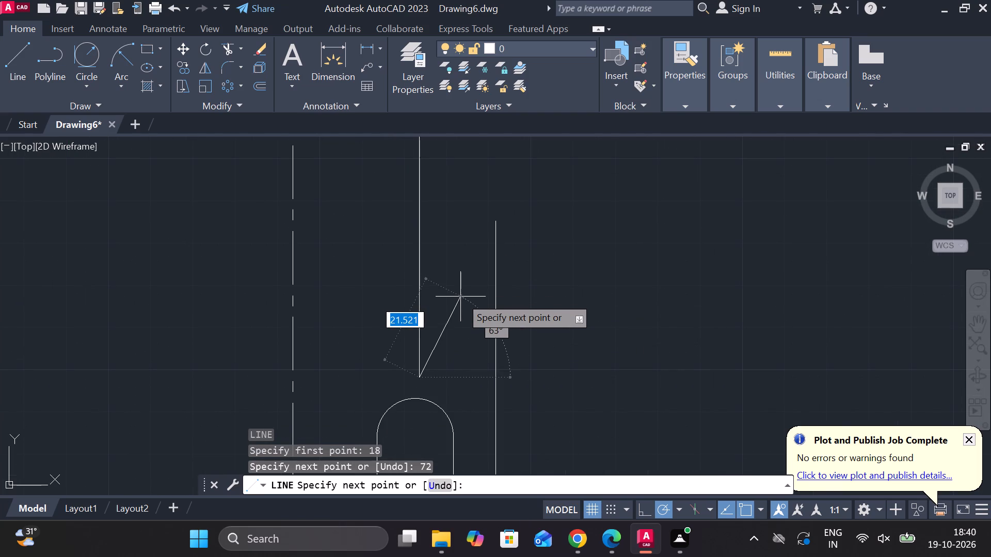
pyautogui.press('Escape')
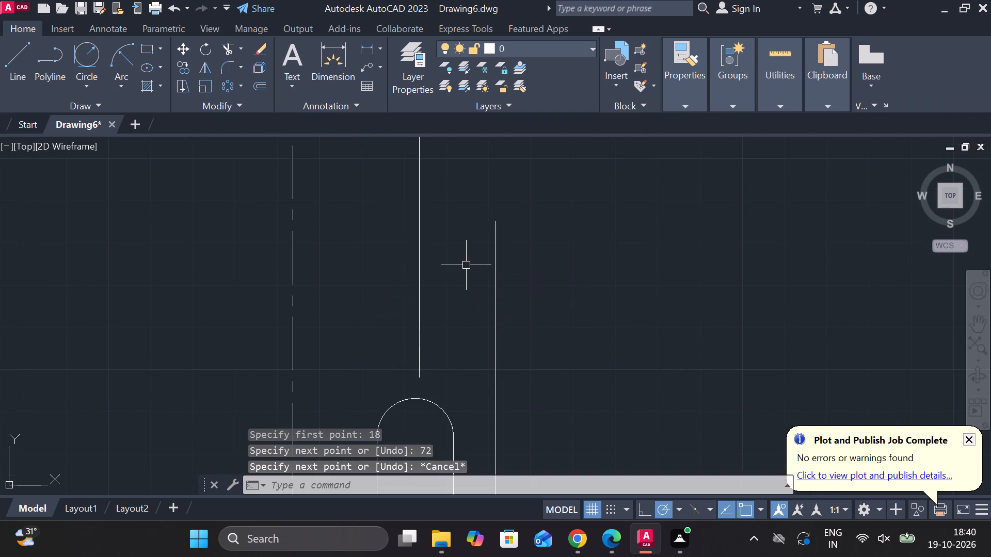
# Draw a matching 72-long vertical line downward, starting 18 to the left of the small rectangle's lower-left corner.
pyautogui.scroll(-2, 466, 265)
pyautogui.scroll(1, 394, 252)
pyautogui.press('l')
pyautogui.press('Return')
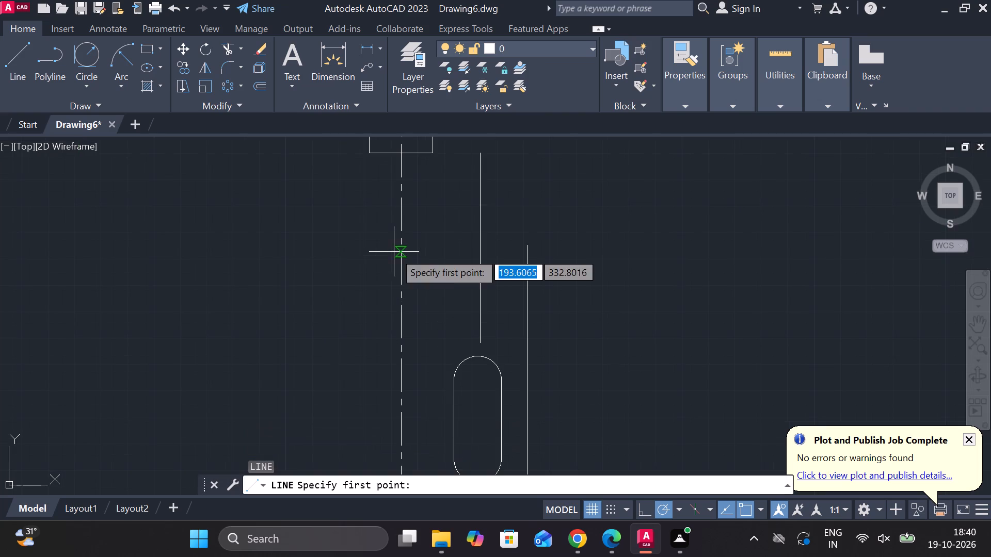
pyautogui.scroll(1, 343, 223)
pyautogui.moveTo(341, 218); pyautogui.dragTo(390, 317, button='middle')
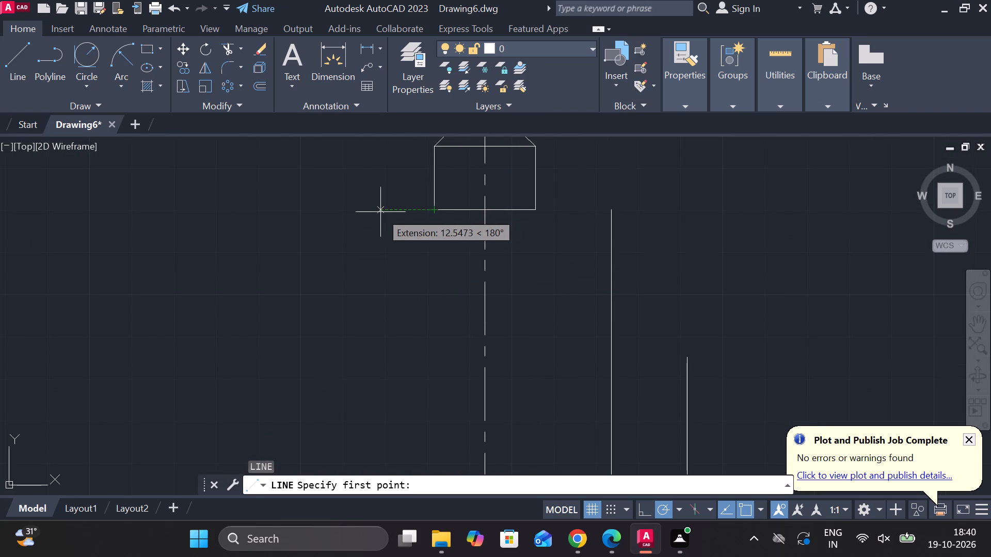
pyautogui.write('18')
pyautogui.press('Return')
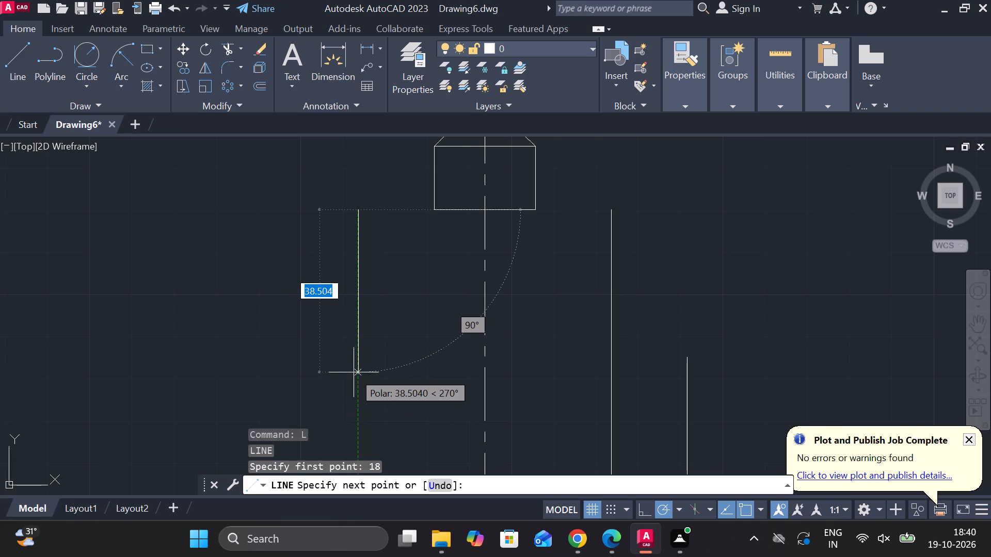
pyautogui.write('72')
pyautogui.press('space')
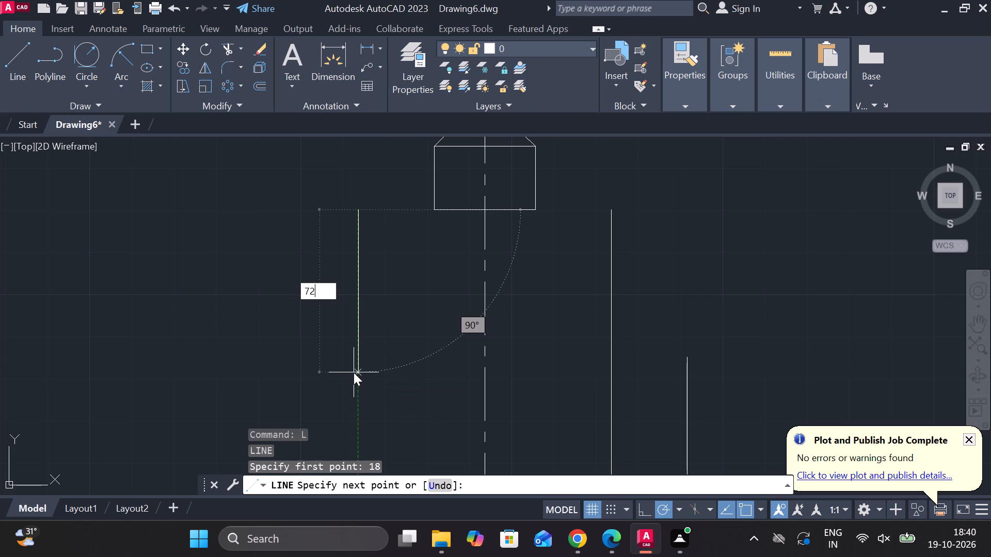
pyautogui.scroll(-1, 364, 353)
pyautogui.press('Escape')
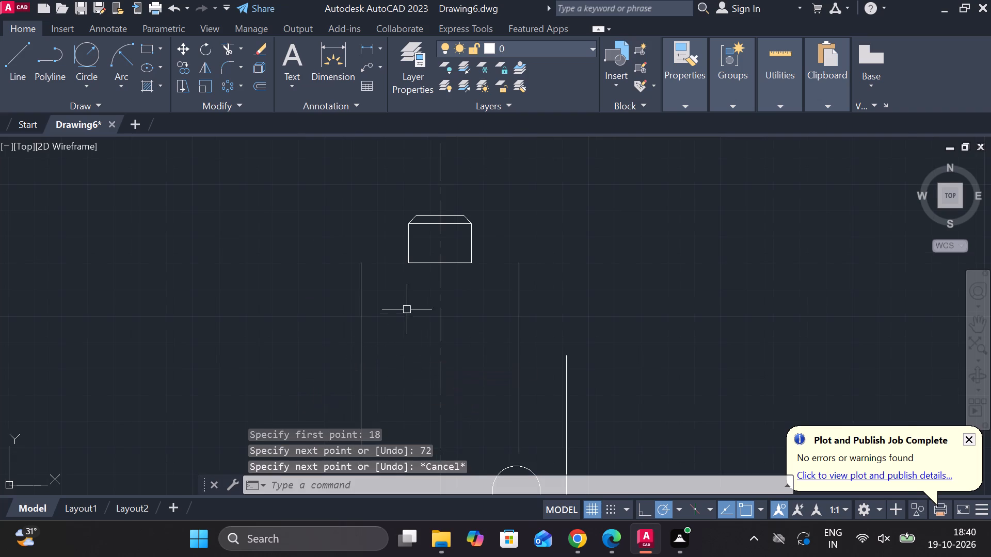
# Extend the small rectangle's bottom edge both ways to meet the two 72-long vertical lines.
pyautogui.scroll(1, 406, 304)
pyautogui.write('ex')
pyautogui.press('space')
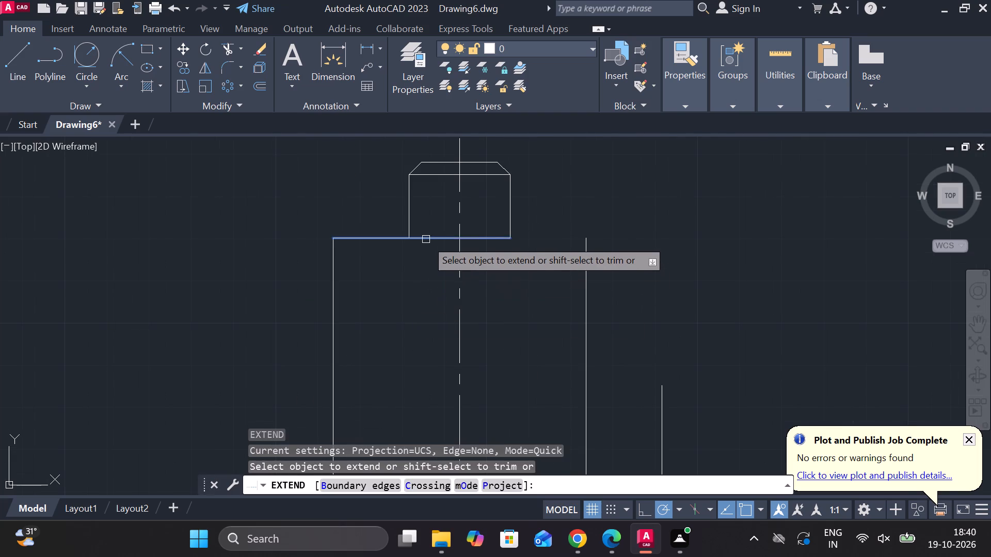
pyautogui.click(426, 239)
pyautogui.click(490, 239)
pyautogui.press('Escape')
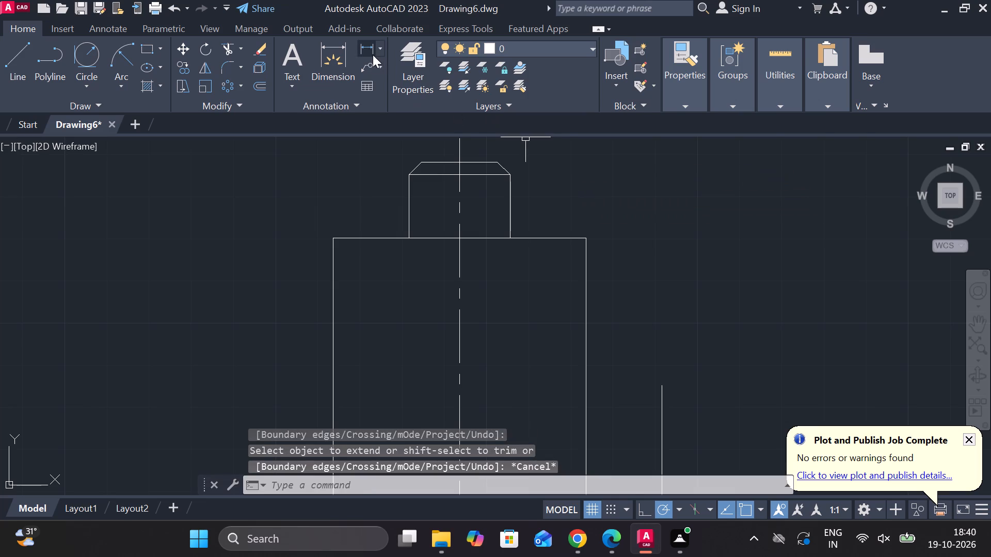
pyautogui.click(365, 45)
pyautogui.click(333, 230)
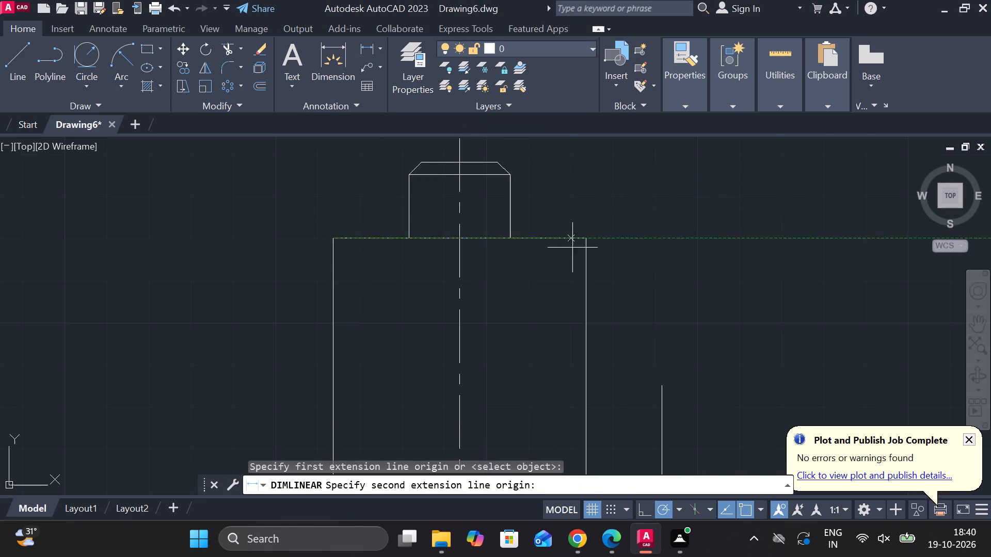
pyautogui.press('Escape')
# Draw a vertical line along the centreline from the small rectangle's bottom edge up to the line joining the chamfers.
pyautogui.moveTo(410, 268); pyautogui.dragTo(351, 318, button='middle')
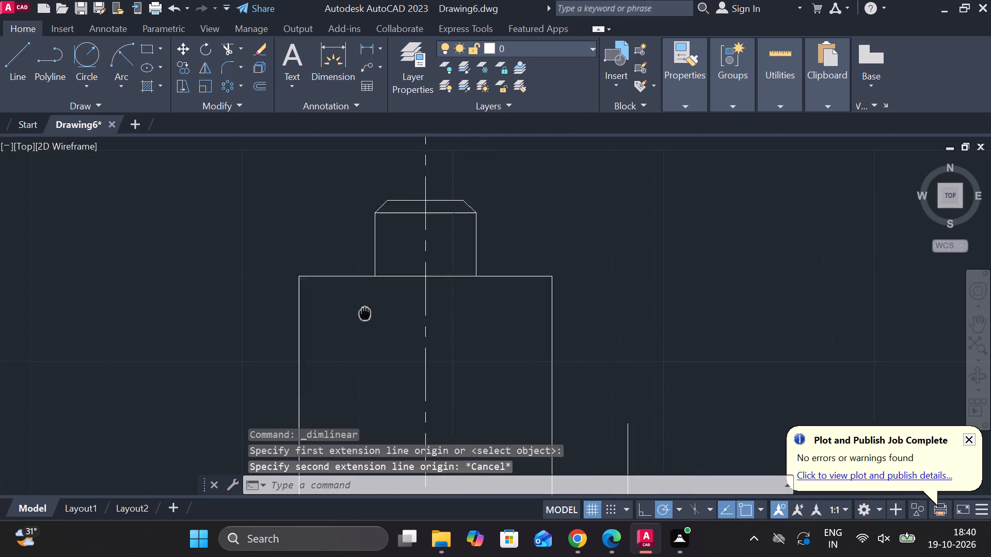
pyautogui.moveTo(351, 318); pyautogui.dragTo(341, 320, button='middle')
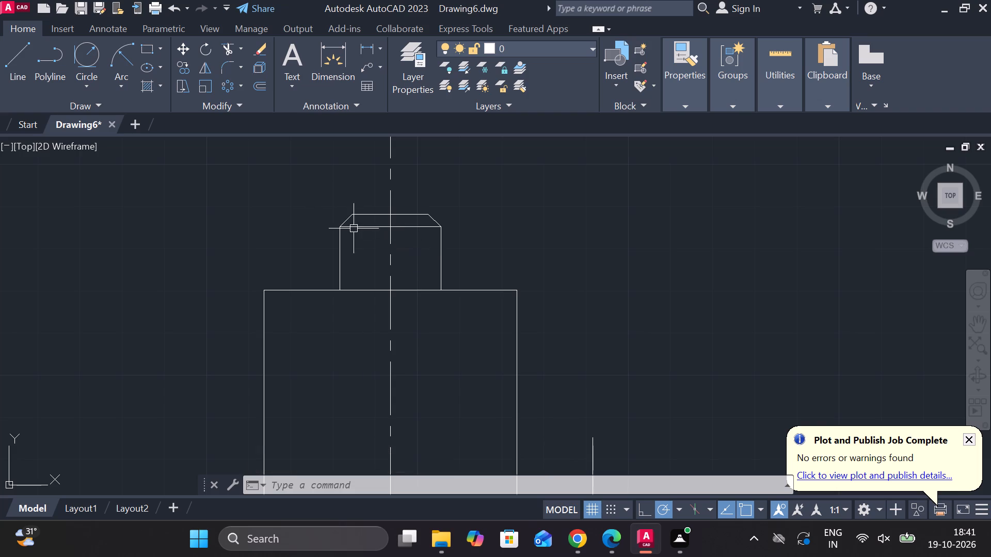
pyautogui.scroll(2, 410, 213)
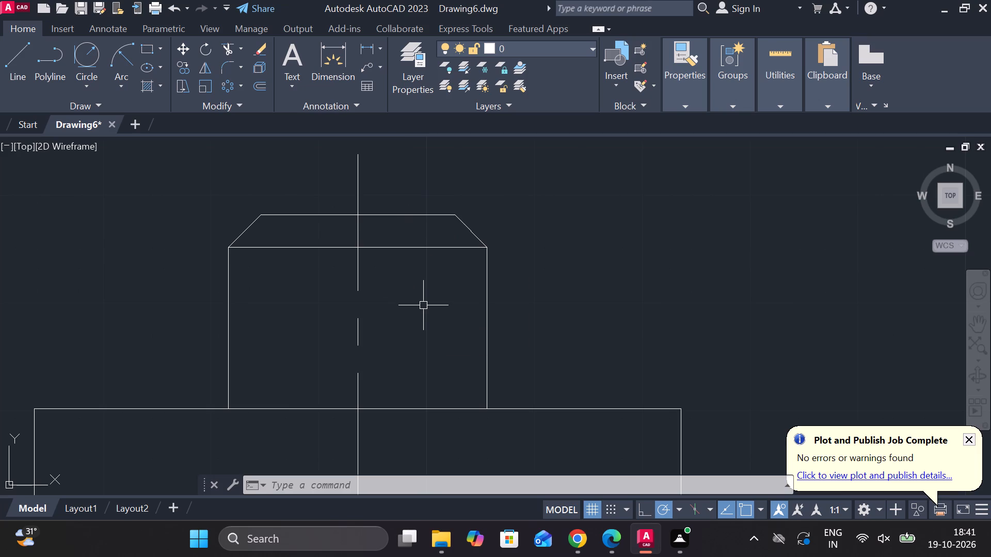
pyautogui.press('l')
pyautogui.press('Return')
pyautogui.click(363, 401)
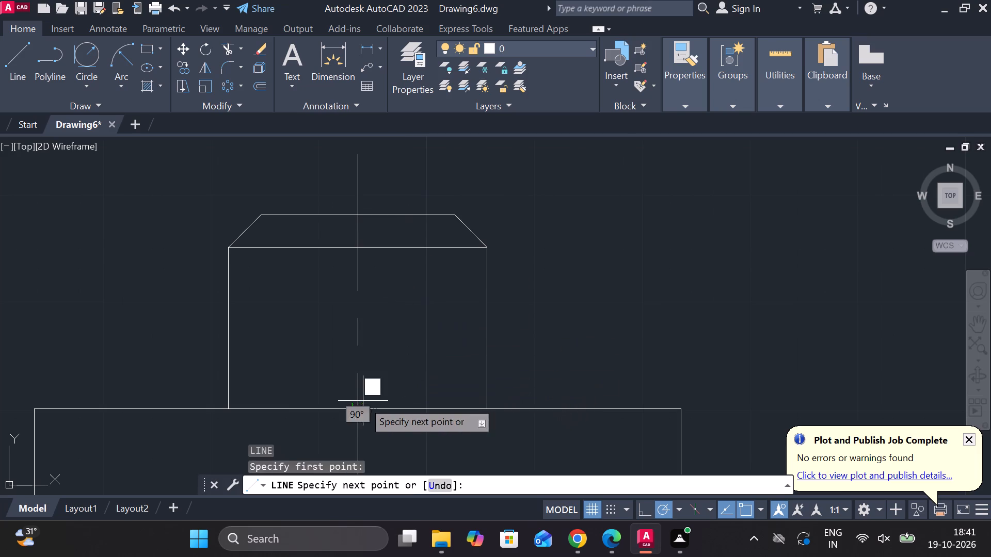
pyautogui.click(357, 248)
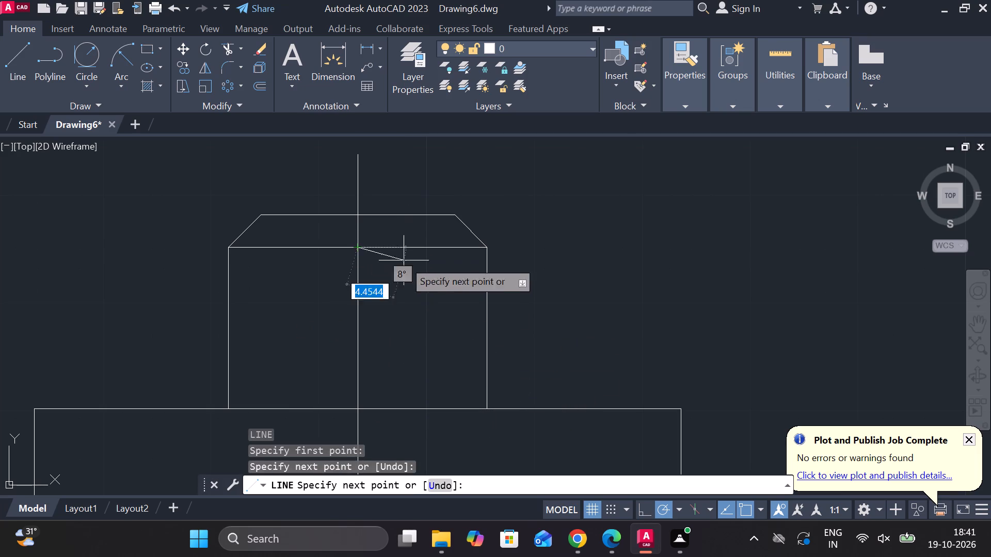
pyautogui.press('Escape')
# Offset the new central vertical line by 7.5 to each side inside the small rectangle.
pyautogui.click(360, 307)
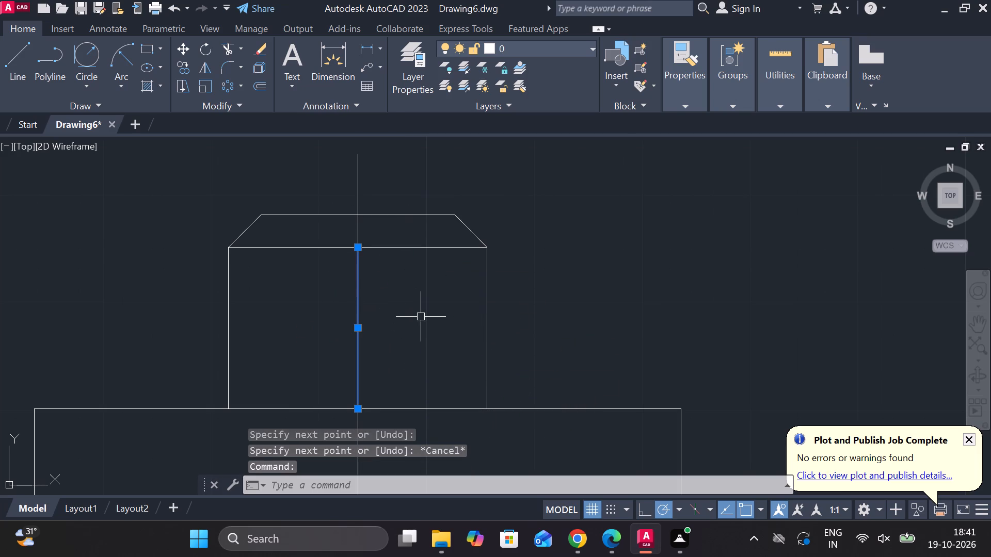
pyautogui.press('o')
pyautogui.press('Return')
pyautogui.press('Return')
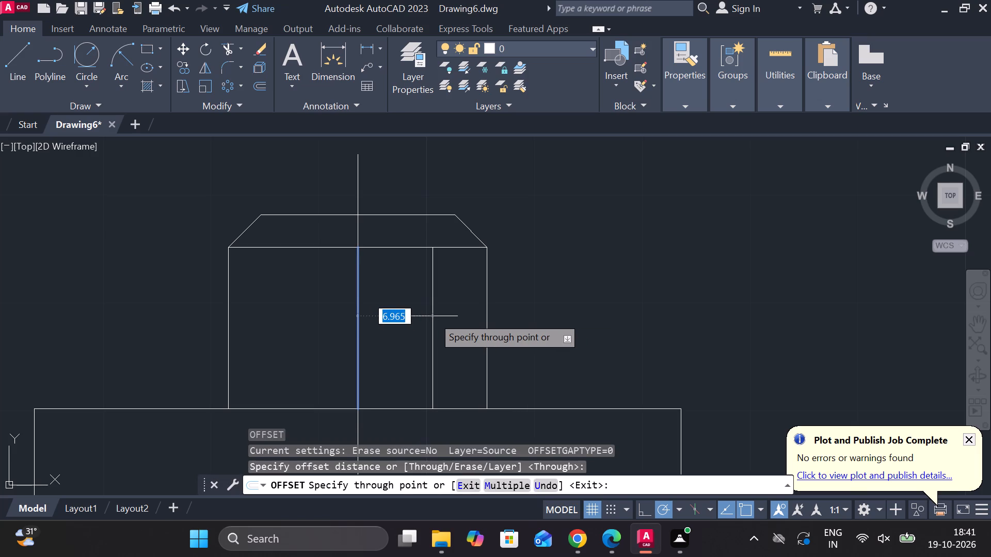
pyautogui.write('7.5')
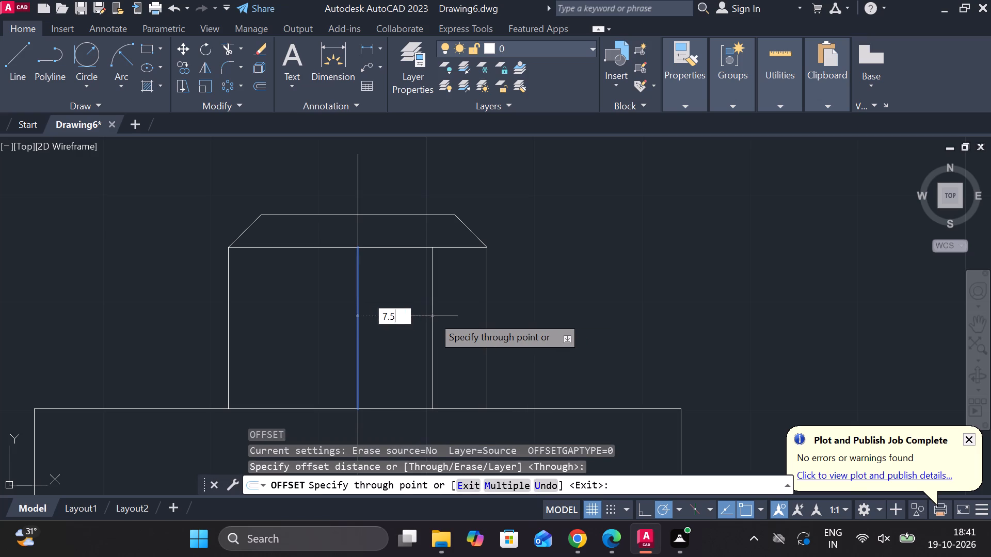
pyautogui.press('space')
pyautogui.click(356, 291)
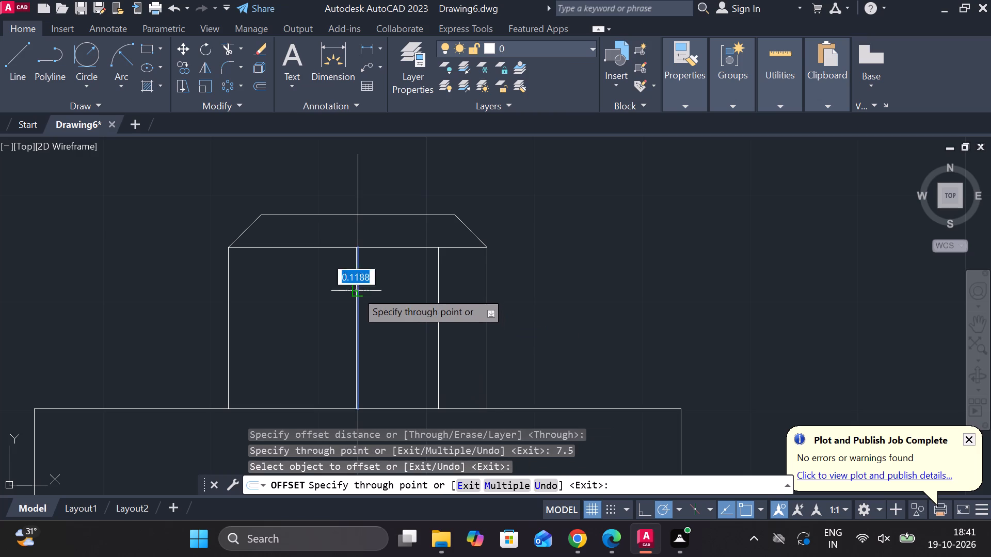
pyautogui.write('7.')
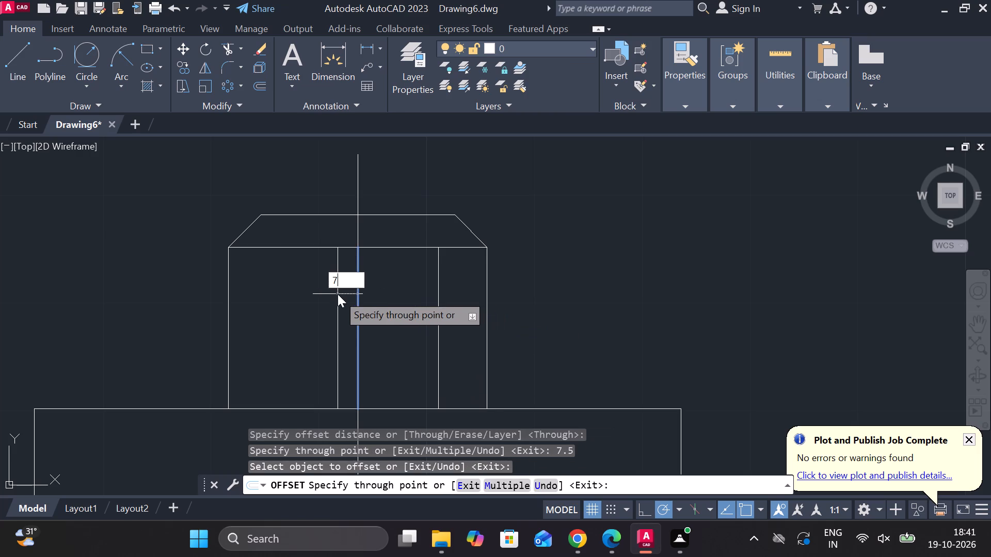
pyautogui.write('5')
pyautogui.press('space')
pyautogui.press('Escape')
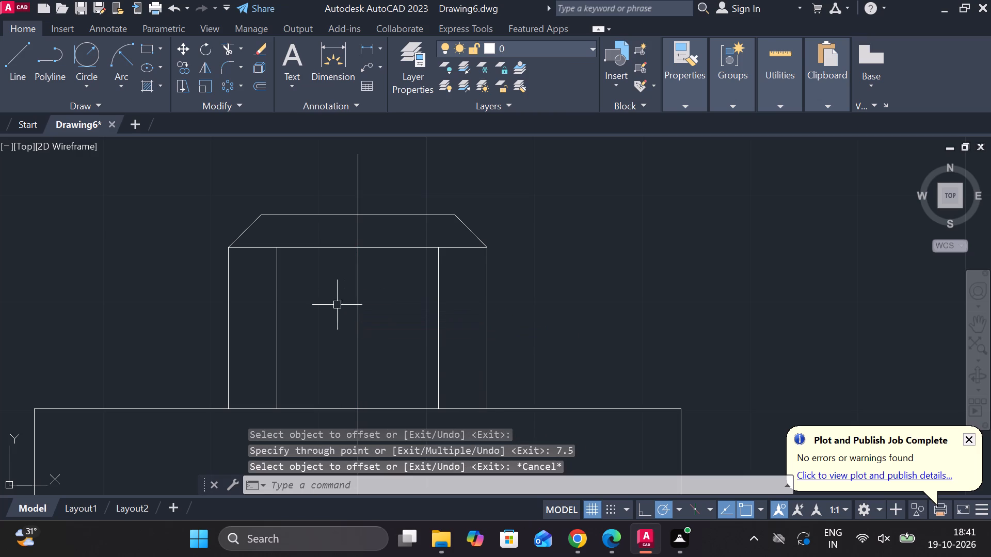
# Offset each of the two outer offset lines by 1.5 toward the centreline.
pyautogui.click(278, 309)
pyautogui.press('o')
pyautogui.press('Return')
pyautogui.press('Return')
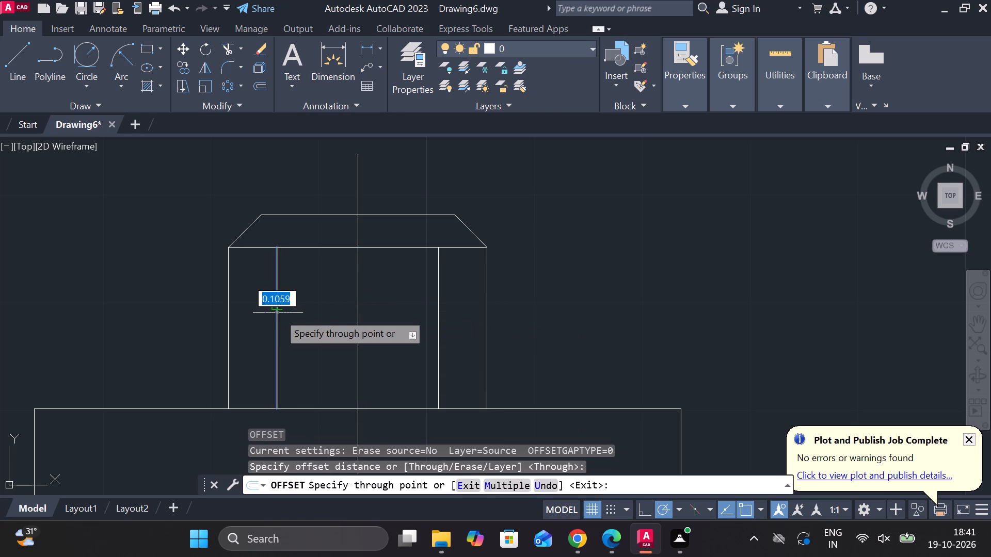
pyautogui.write('1.')
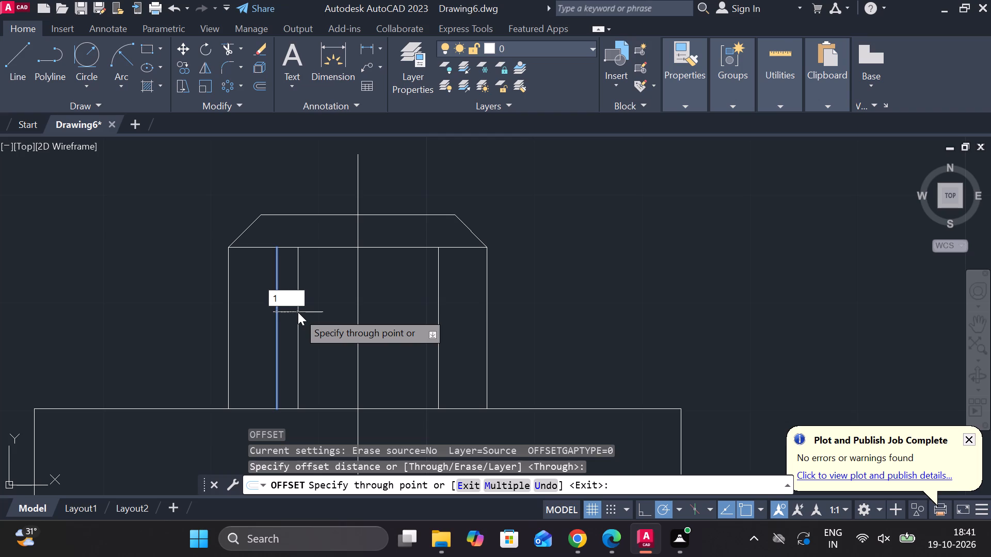
pyautogui.write('5')
pyautogui.press('space')
pyautogui.click(434, 313)
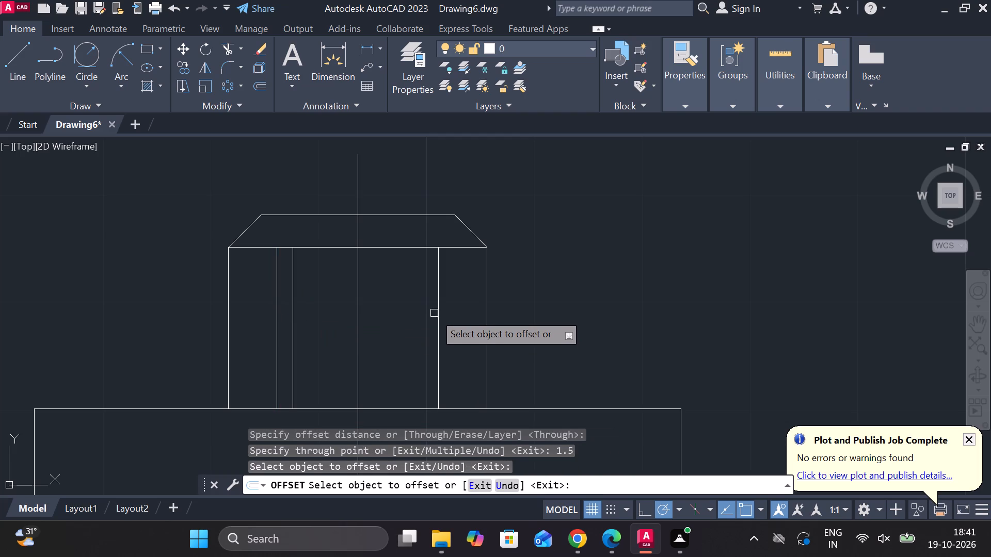
pyautogui.click(445, 311)
pyautogui.click(442, 308)
pyautogui.click(441, 308)
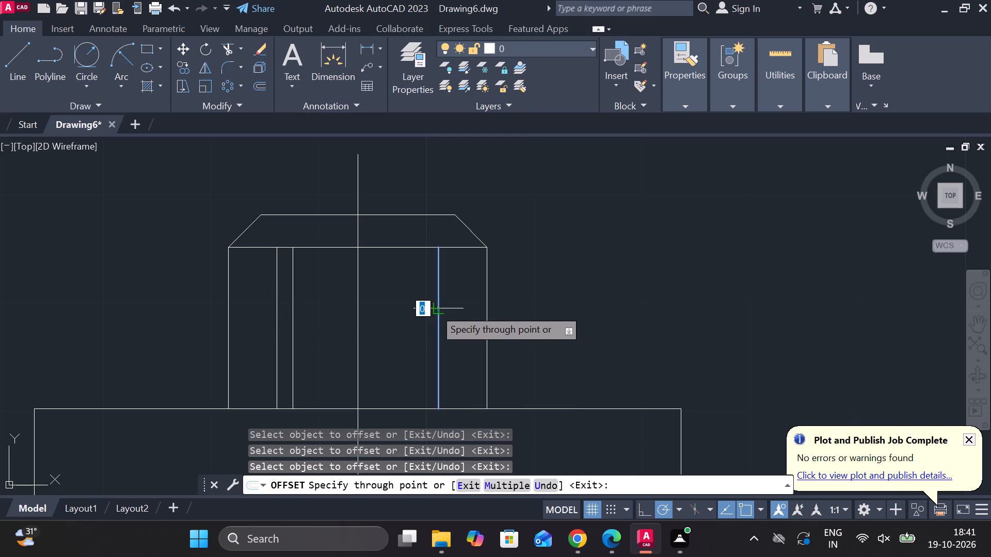
pyautogui.write('1.')
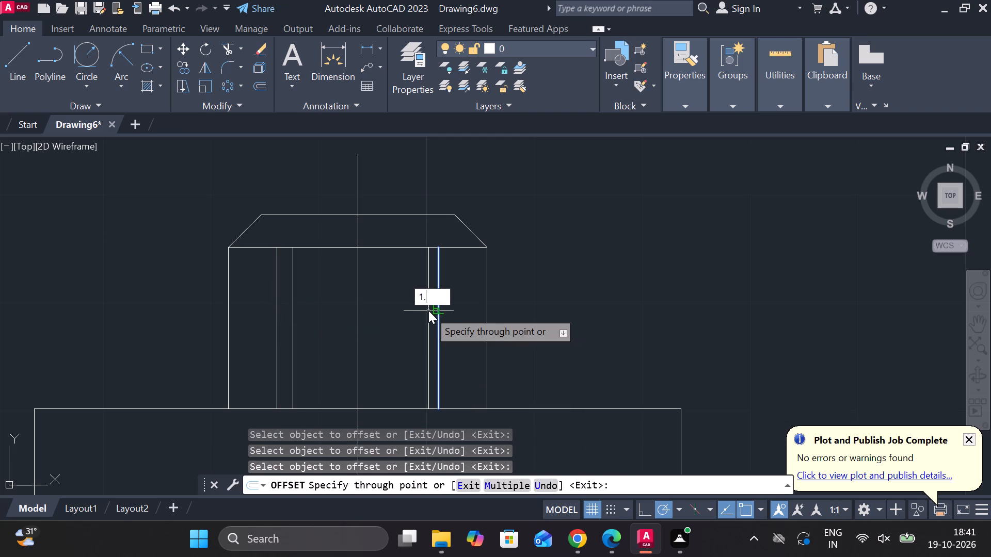
pyautogui.press('5')
pyautogui.press('Return')
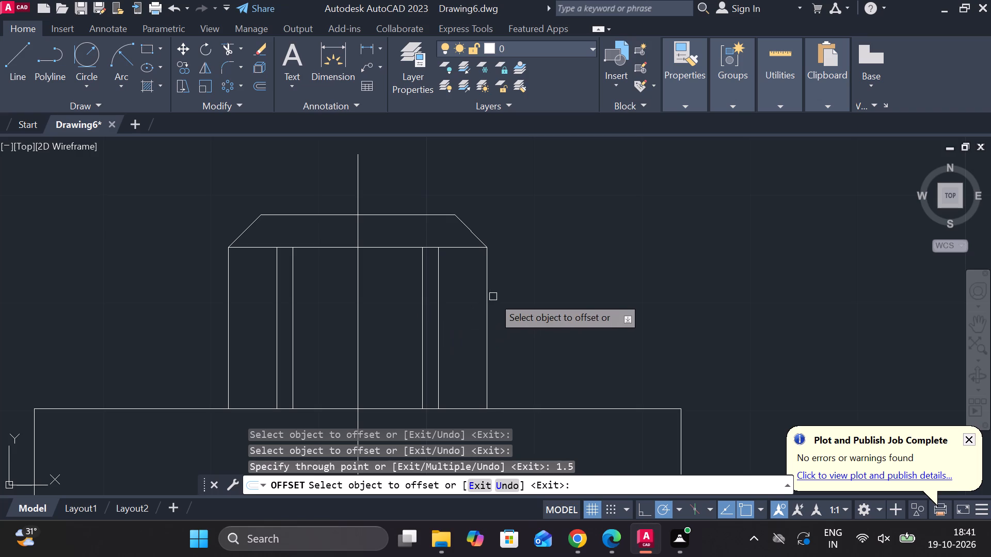
pyautogui.press('Escape')
# Extend the four vertical offset lines inside the small rectangle up to the top edge between the chamfers.
pyautogui.write('ex')
pyautogui.press('space')
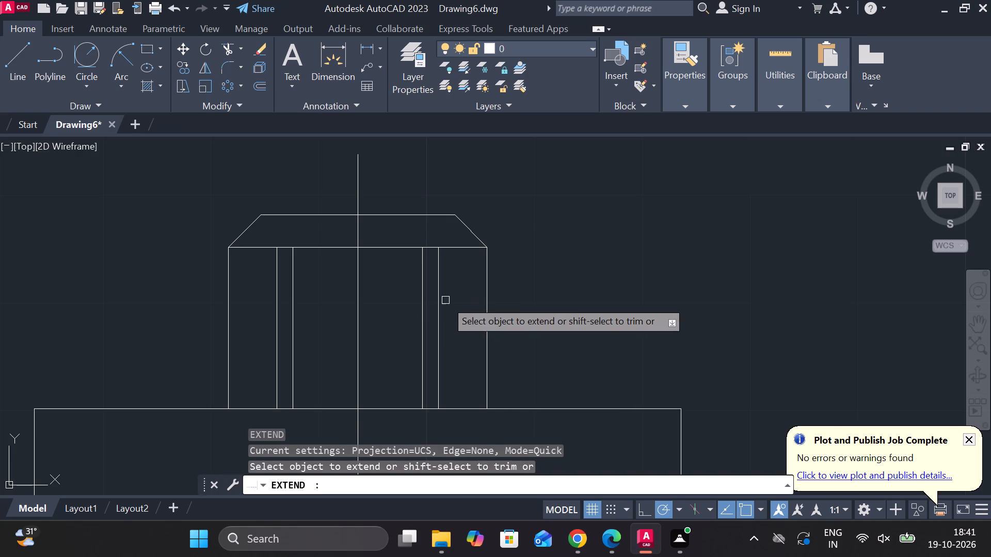
pyautogui.click(435, 289)
pyautogui.click(420, 267)
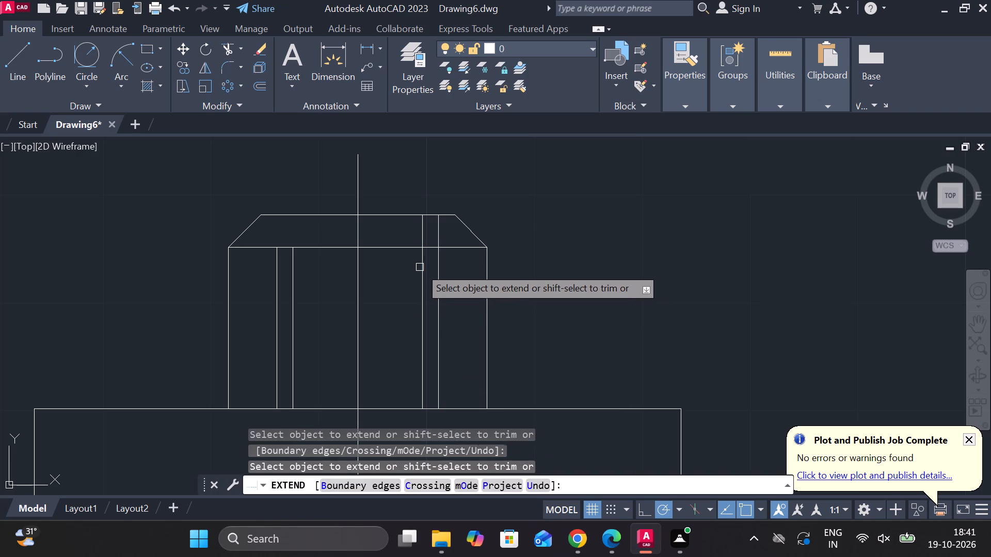
pyautogui.click(293, 288)
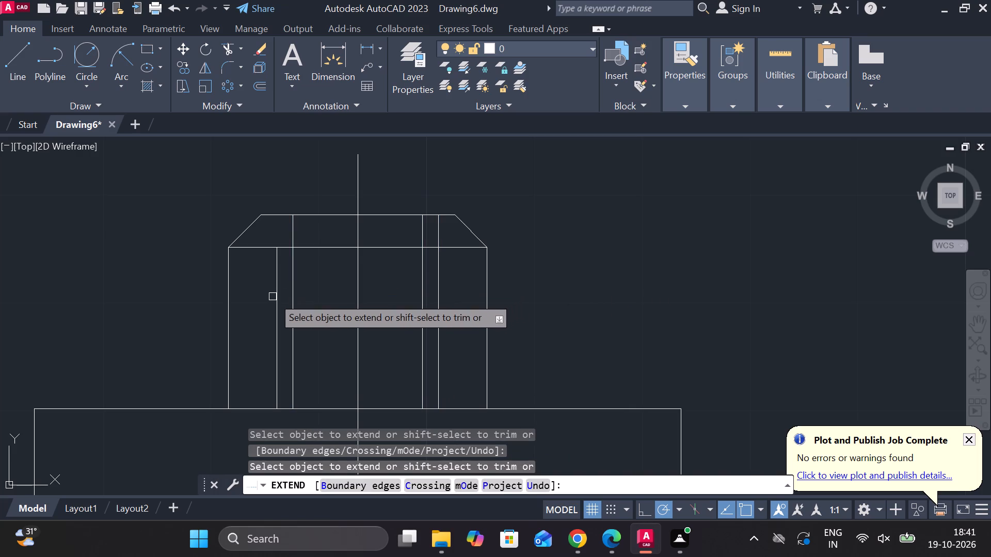
pyautogui.click(275, 293)
pyautogui.press('Escape')
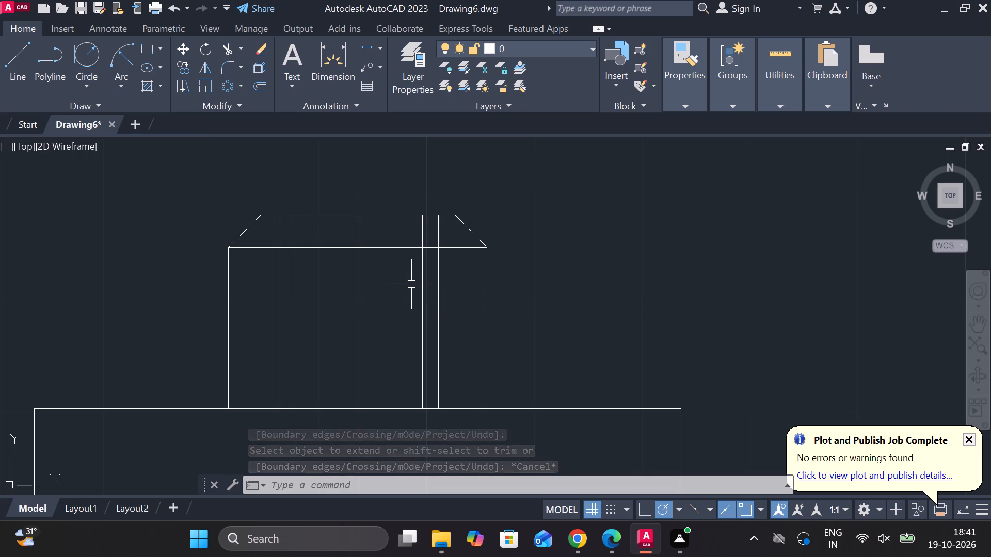
# Set the linetype of the four vertical offset lines in the chamfered top to DASHED.
pyautogui.click(333, 316)
pyautogui.click(259, 307)
pyautogui.click(443, 338)
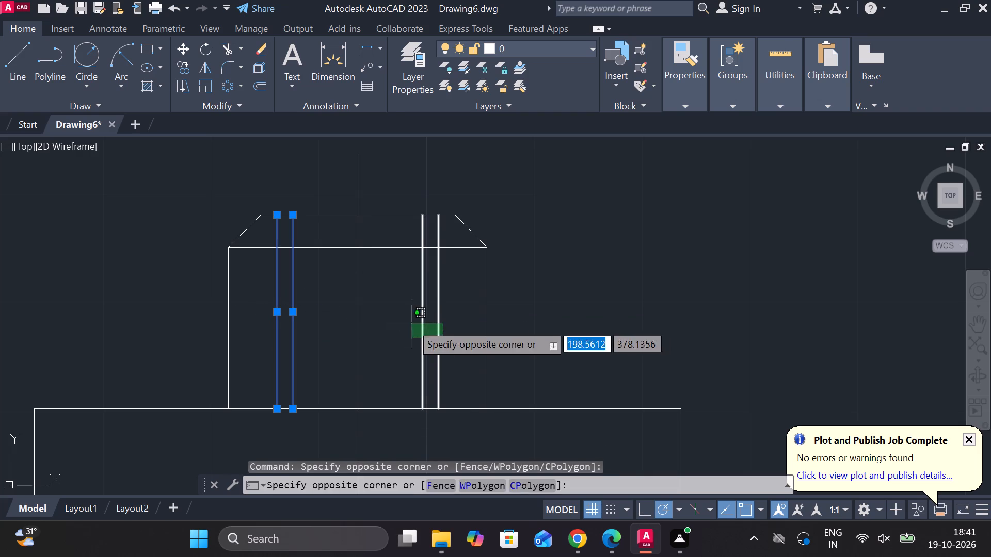
pyautogui.click(411, 323)
pyautogui.click(673, 107)
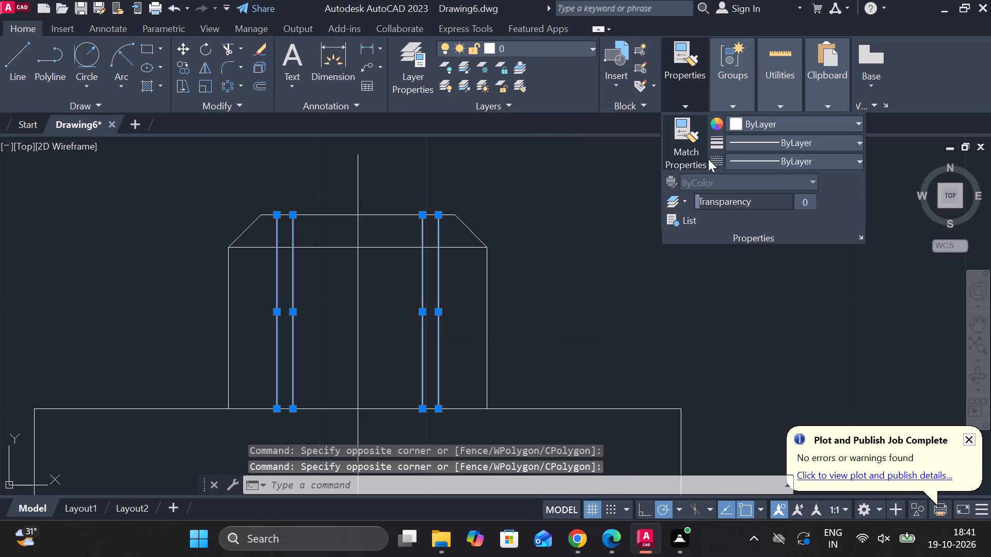
pyautogui.click(798, 162)
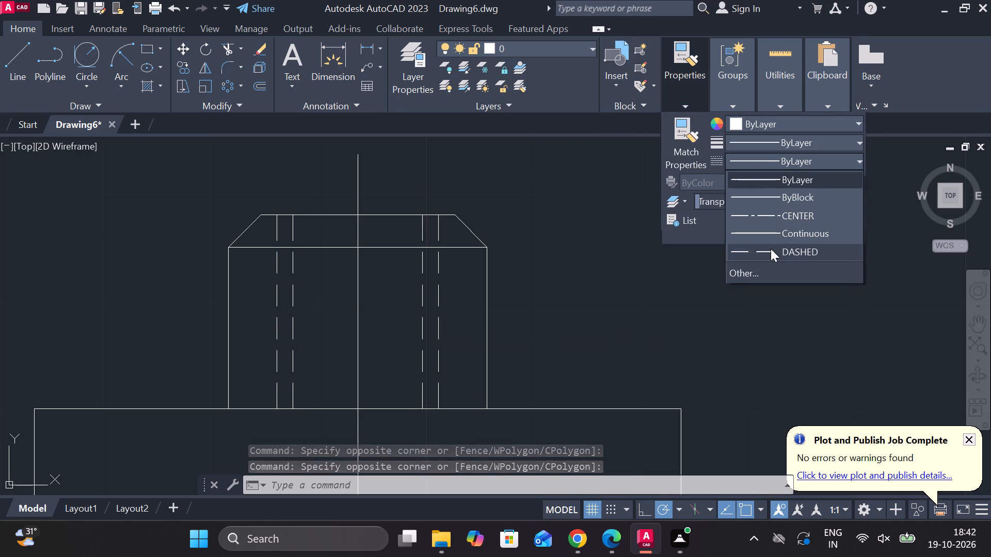
pyautogui.click(771, 249)
pyautogui.press('Escape')
# Fillet both upper corners of the body below the chamfered top with radius 6.
pyautogui.scroll(-2, 529, 307)
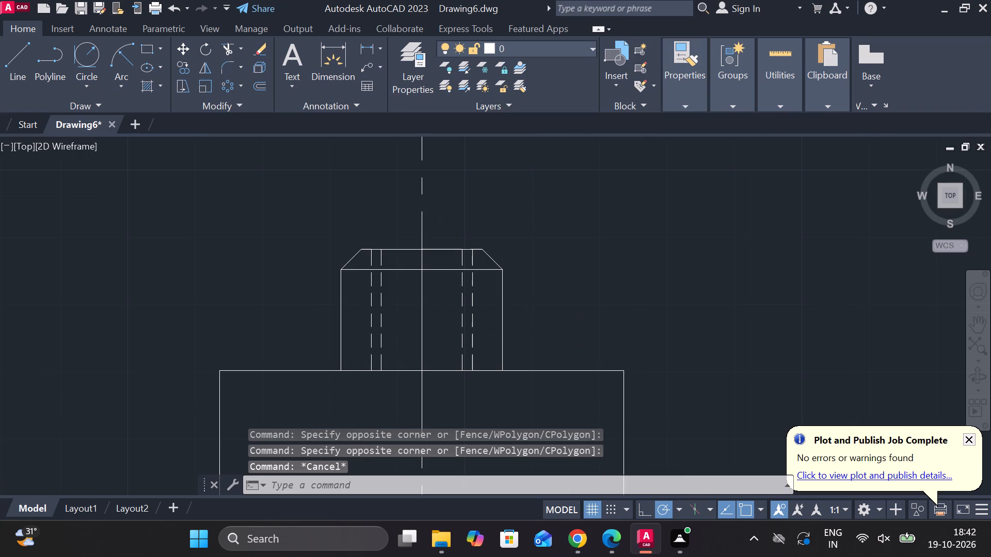
pyautogui.moveTo(507, 411); pyautogui.dragTo(507, 411, button='middle')
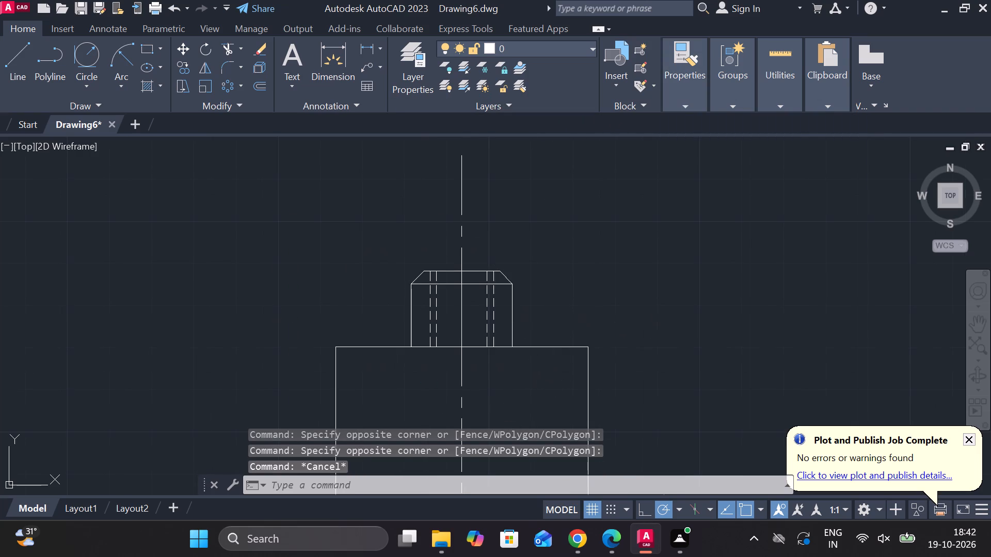
pyautogui.moveTo(507, 411); pyautogui.dragTo(488, 312, button='middle')
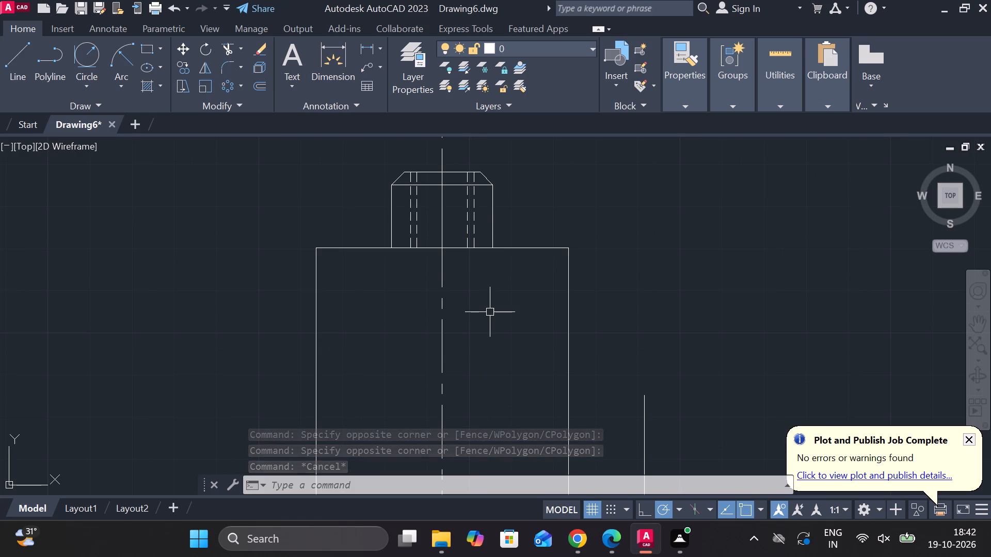
pyautogui.write('f r')
pyautogui.press('space')
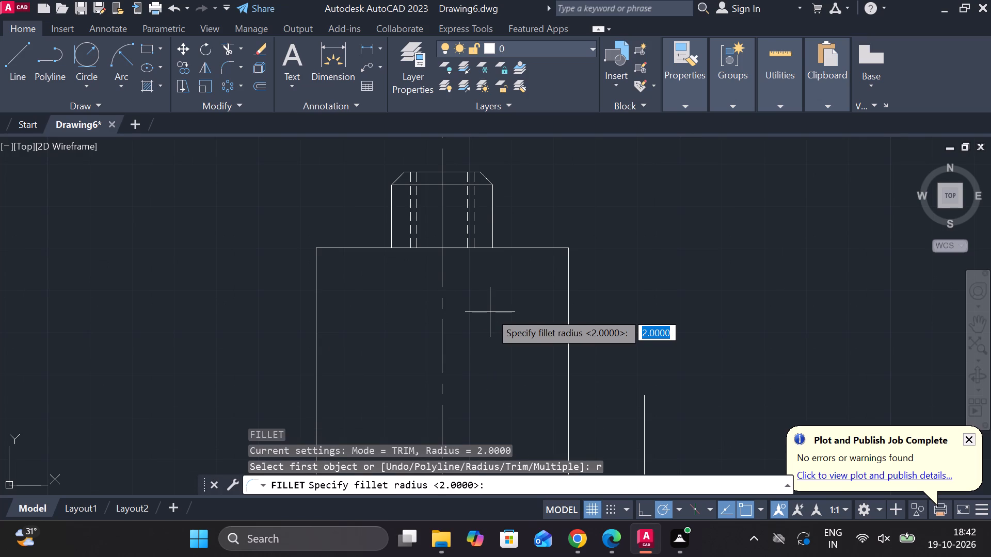
pyautogui.press('6')
pyautogui.press('Return')
pyautogui.click(538, 248)
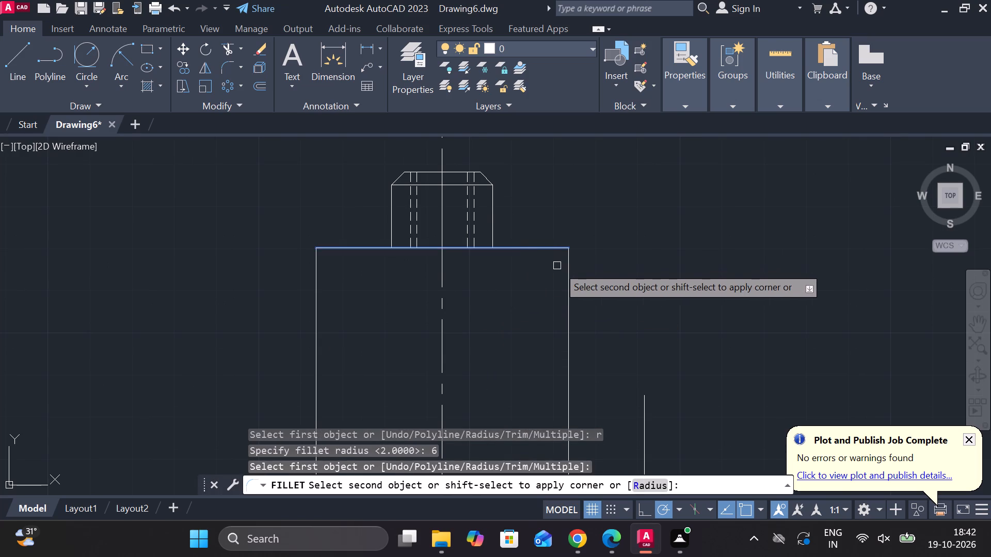
pyautogui.click(567, 273)
pyautogui.press('space')
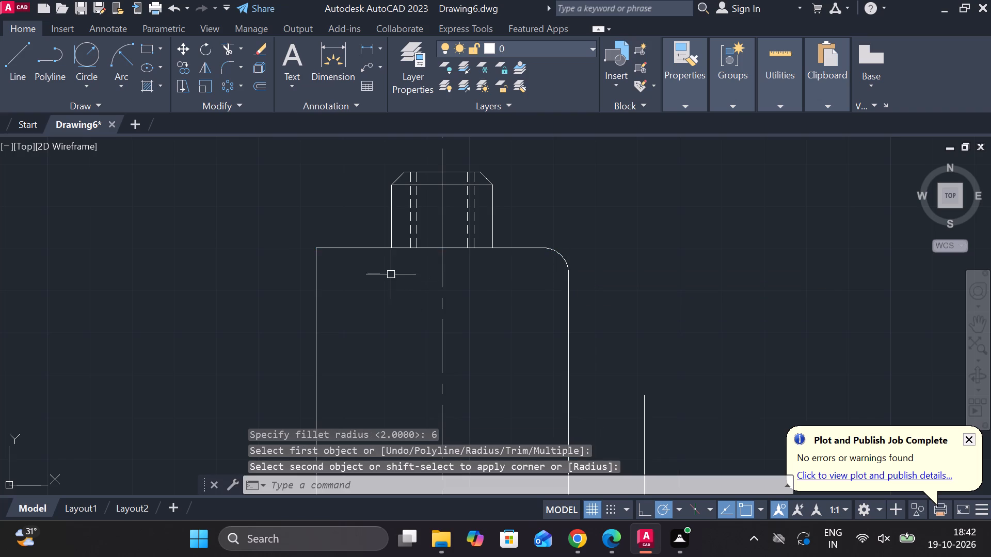
pyautogui.click(348, 249)
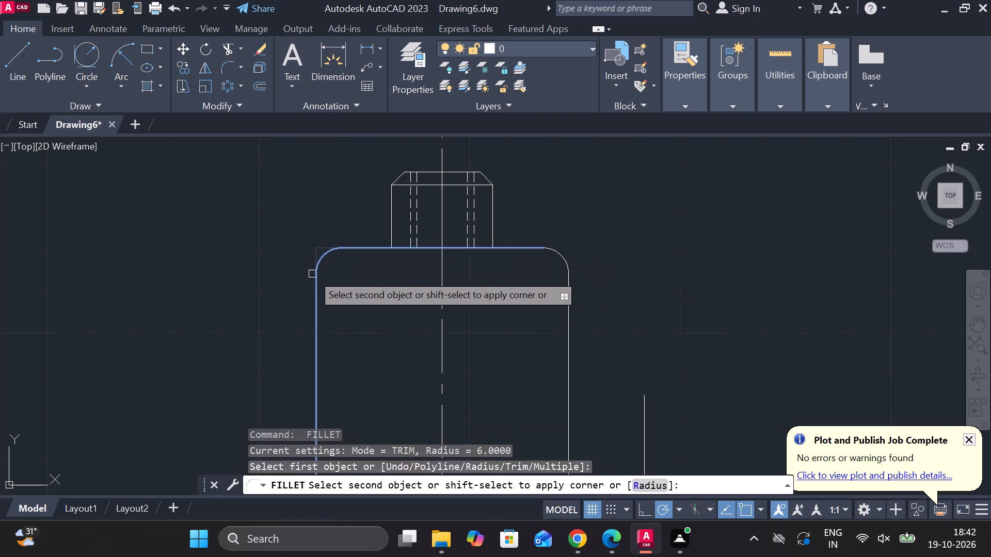
pyautogui.click(312, 274)
# Offset the horizontal edge between the two filleted corners 25 downward into the body.
pyautogui.moveTo(502, 305); pyautogui.dragTo(469, 289, button='middle')
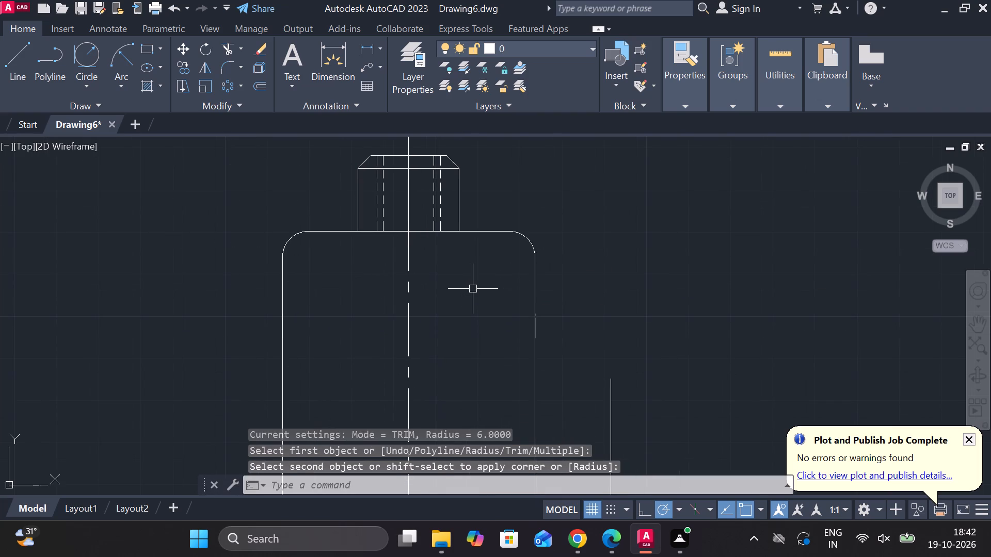
pyautogui.scroll(-1, 473, 289)
pyautogui.moveTo(473, 292); pyautogui.dragTo(479, 251, button='middle')
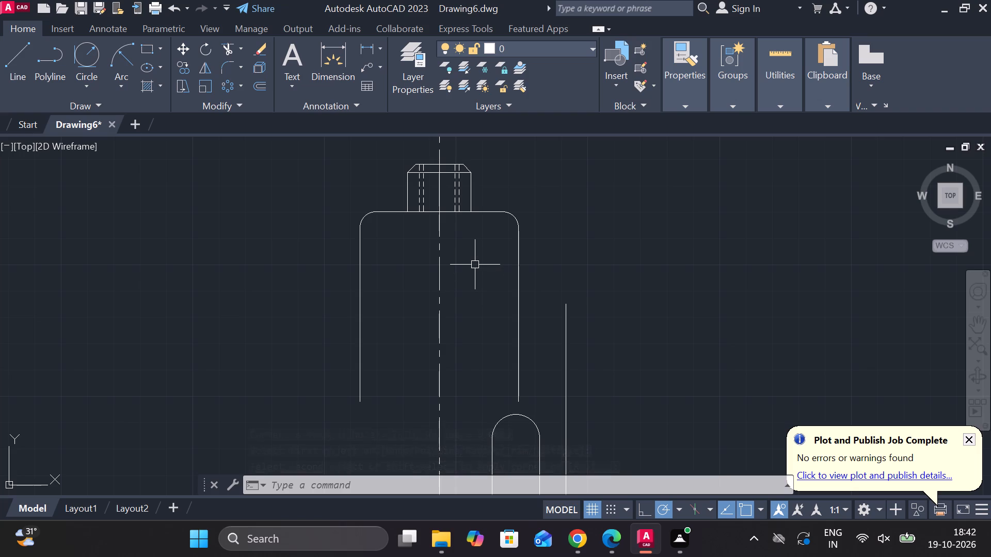
pyautogui.scroll(1, 475, 265)
pyautogui.moveTo(475, 265); pyautogui.dragTo(475, 315, button='middle')
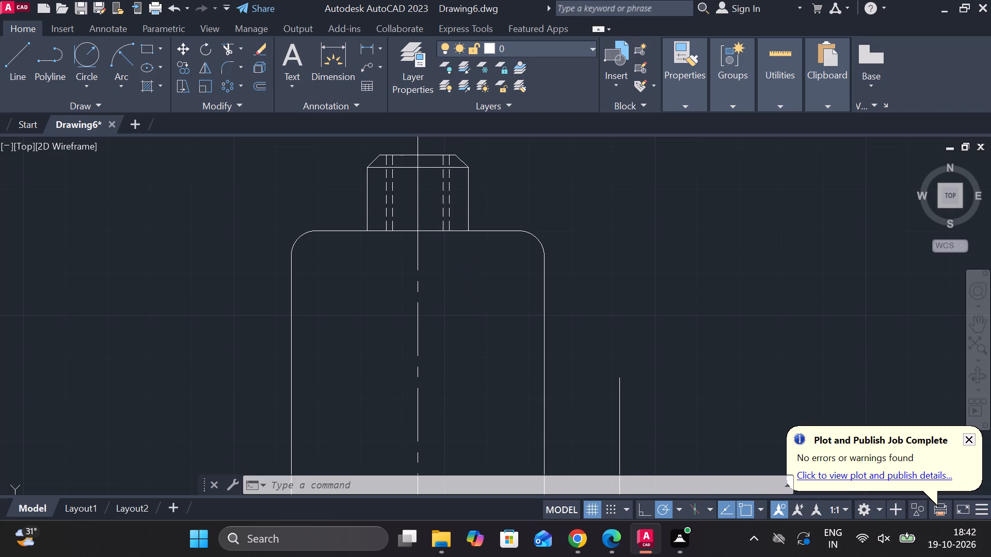
pyautogui.click(486, 233)
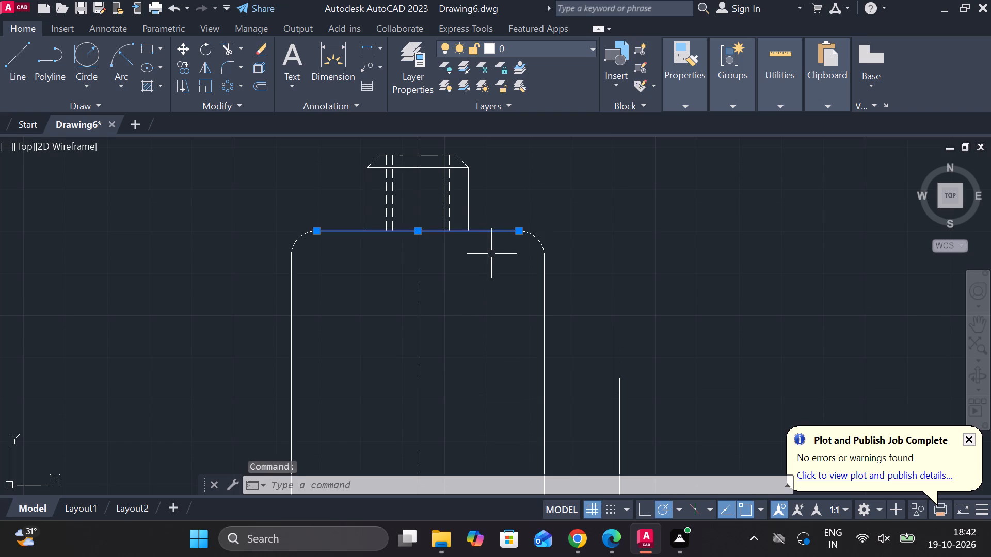
pyautogui.press('o')
pyautogui.press('Return')
pyautogui.press('Return')
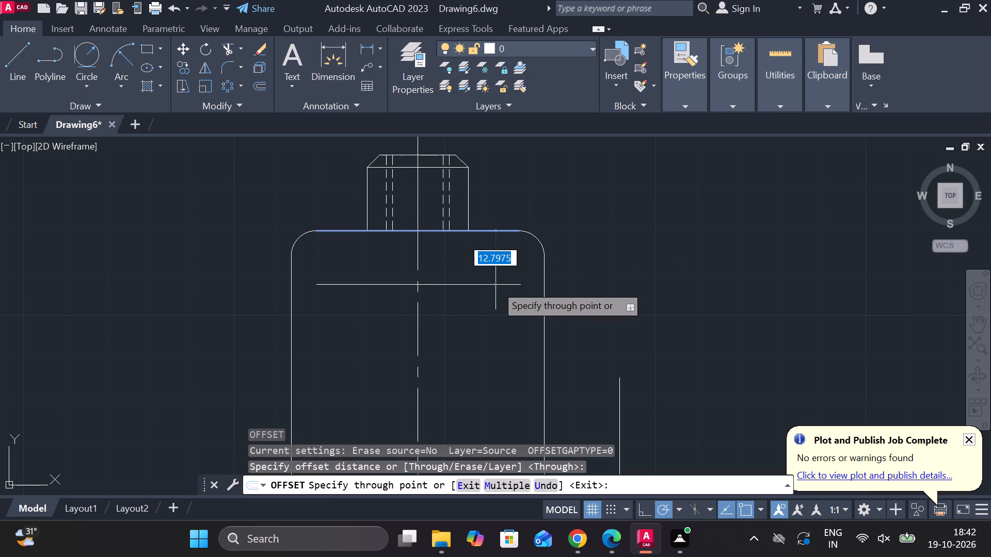
pyautogui.write('25')
pyautogui.press('space')
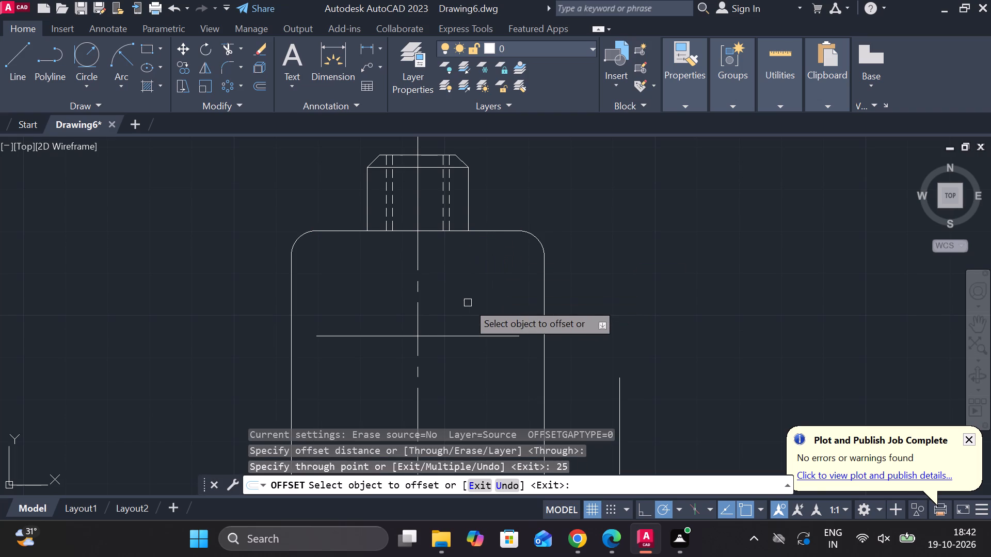
pyautogui.middleClick(468, 303)
pyautogui.moveTo(468, 303); pyautogui.dragTo(458, 303, button='middle')
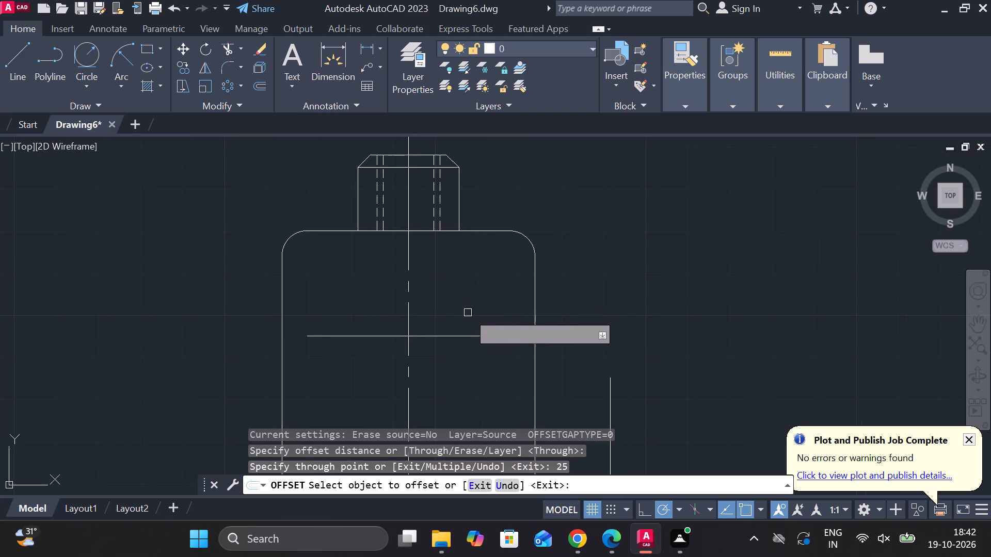
pyautogui.press('Escape')
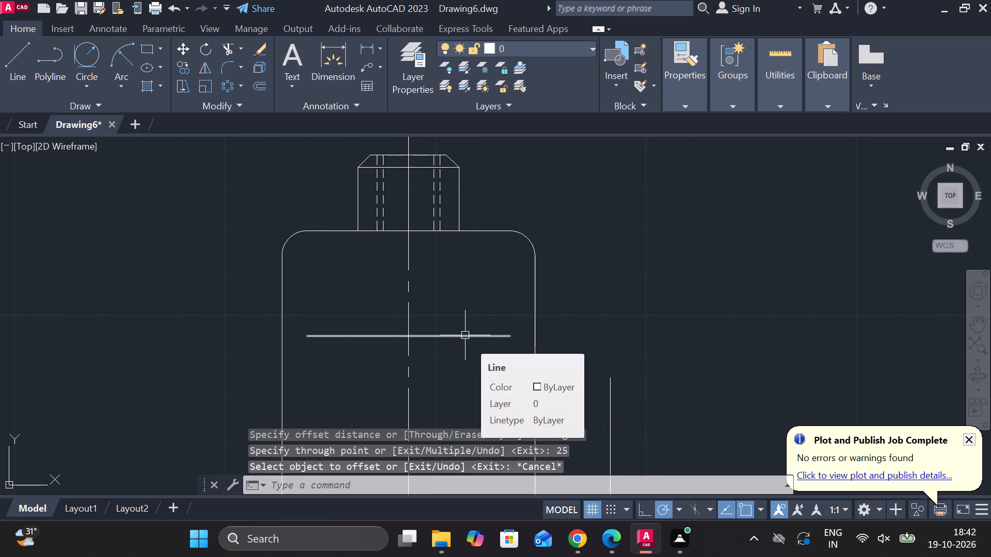
# Erase the horizontal line offset 25 below the body's filleted top edge.
pyautogui.click(462, 337)
pyautogui.press('e')
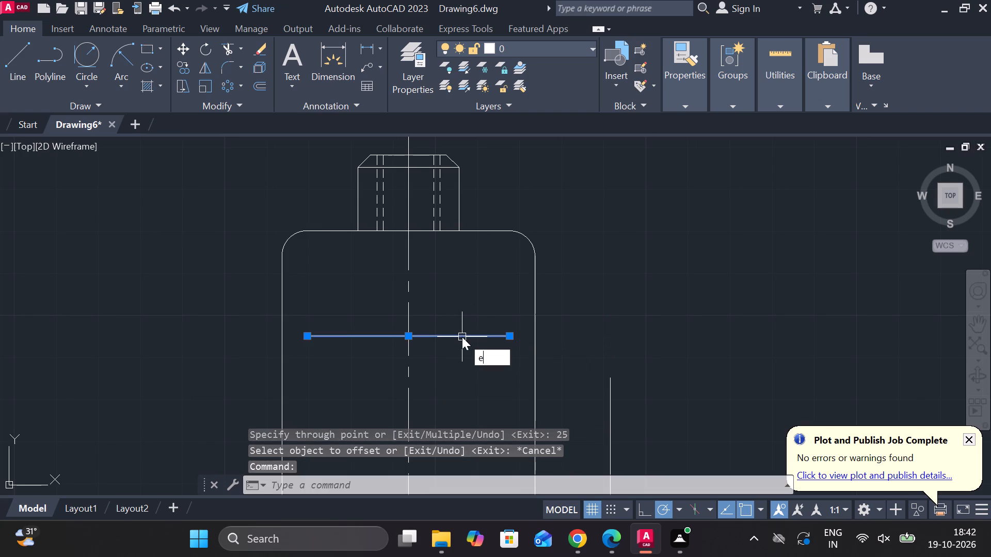
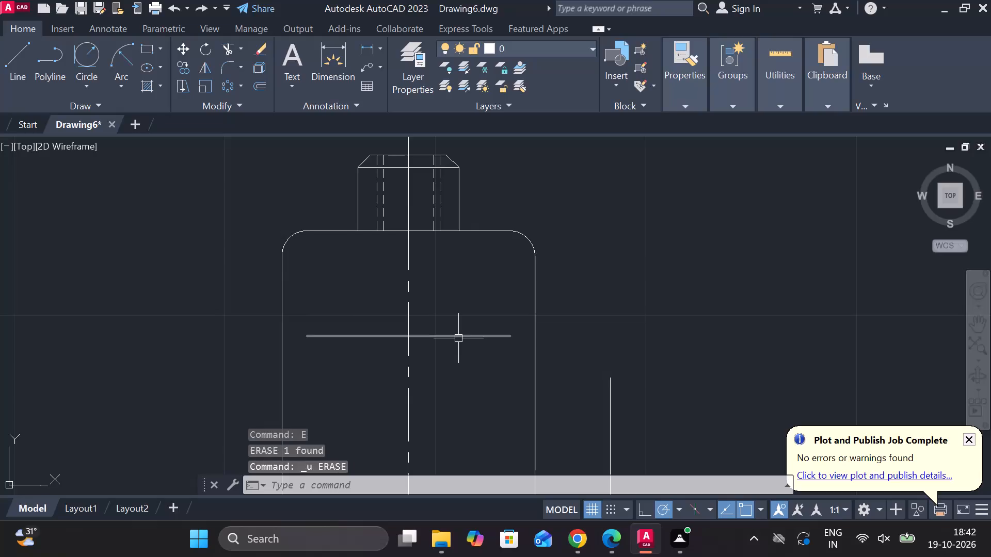
# Extend both ends of the horizontal line 25 below the body's top edge to the body's vertical sides.
pyautogui.write('ex')
pyautogui.press('space')
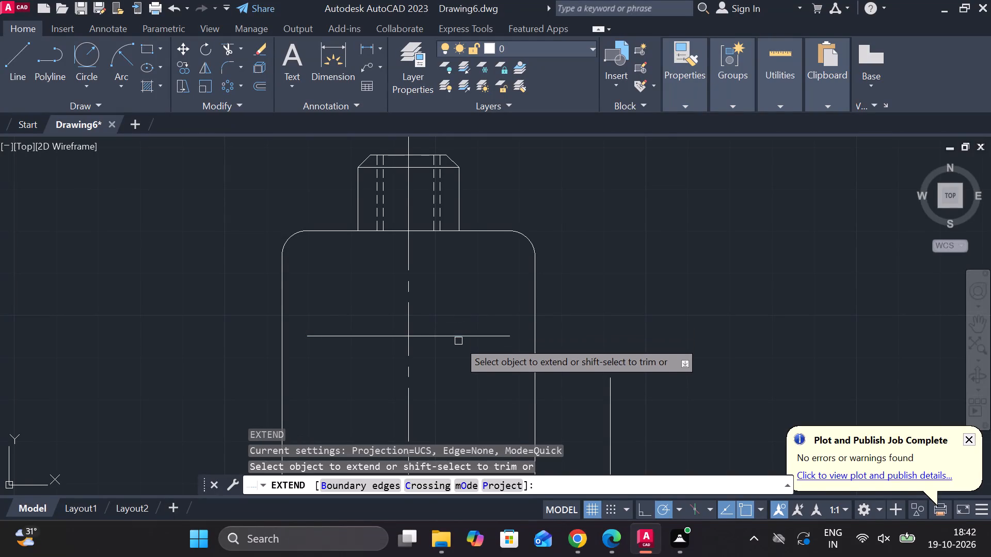
pyautogui.click(458, 339)
pyautogui.click(346, 339)
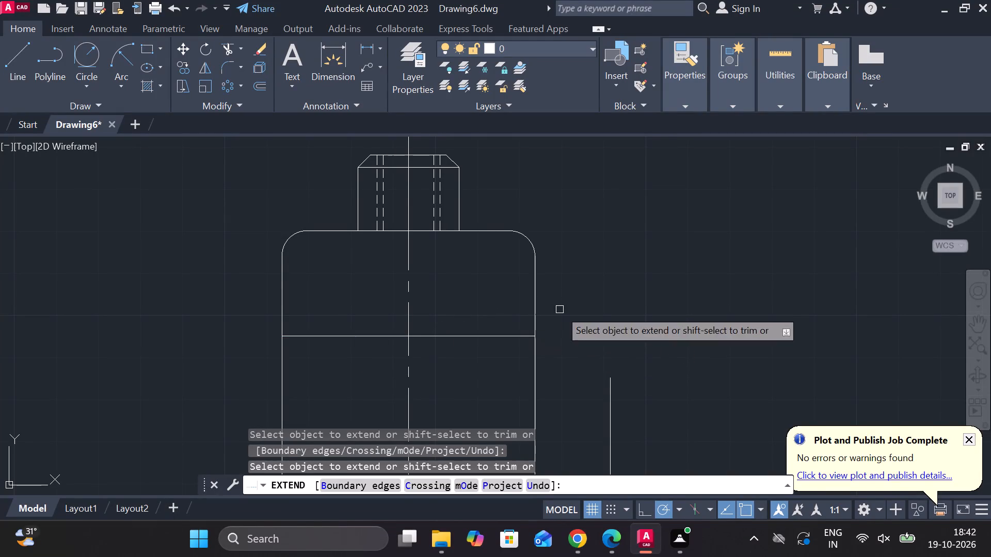
pyautogui.moveTo(560, 309); pyautogui.dragTo(554, 309, button='middle')
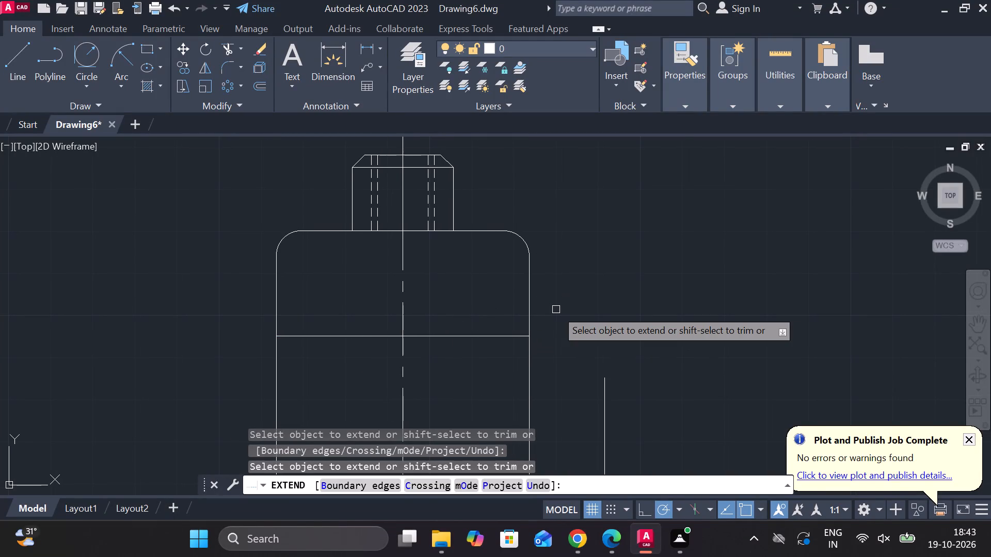
pyautogui.press('Escape')
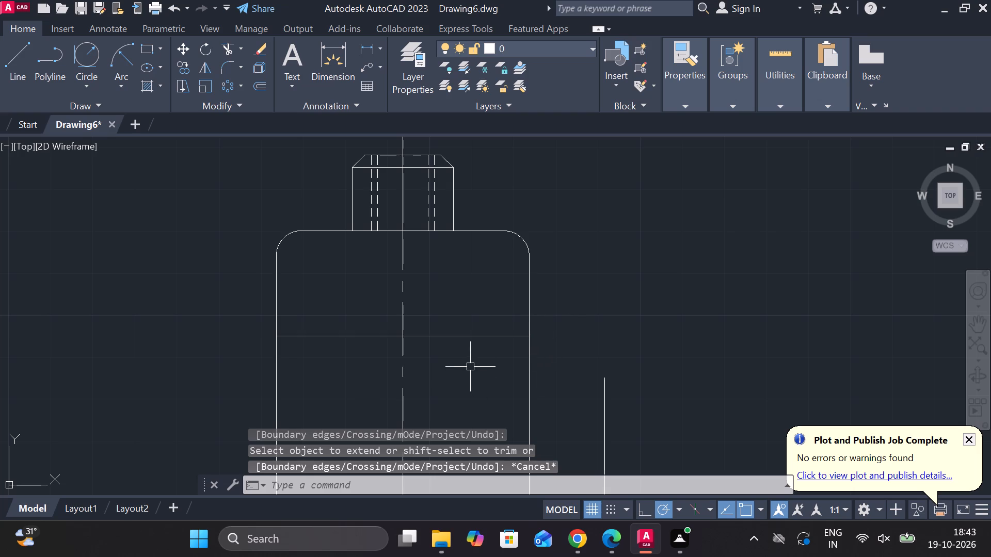
# Draw a vertical line 25 long on the centreline from the extended horizontal line up to the body's top edge.
pyautogui.press('l')
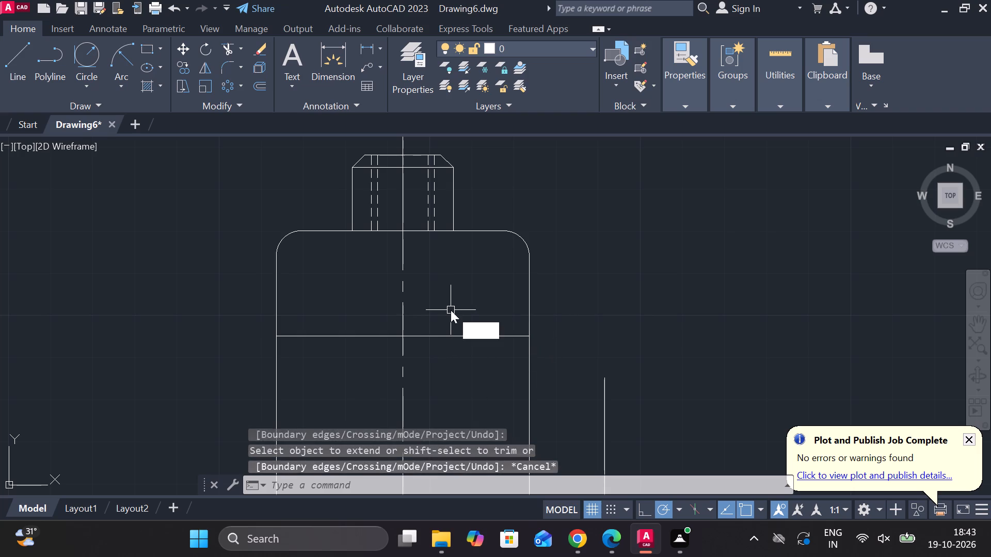
pyautogui.press('Return')
pyautogui.click(404, 338)
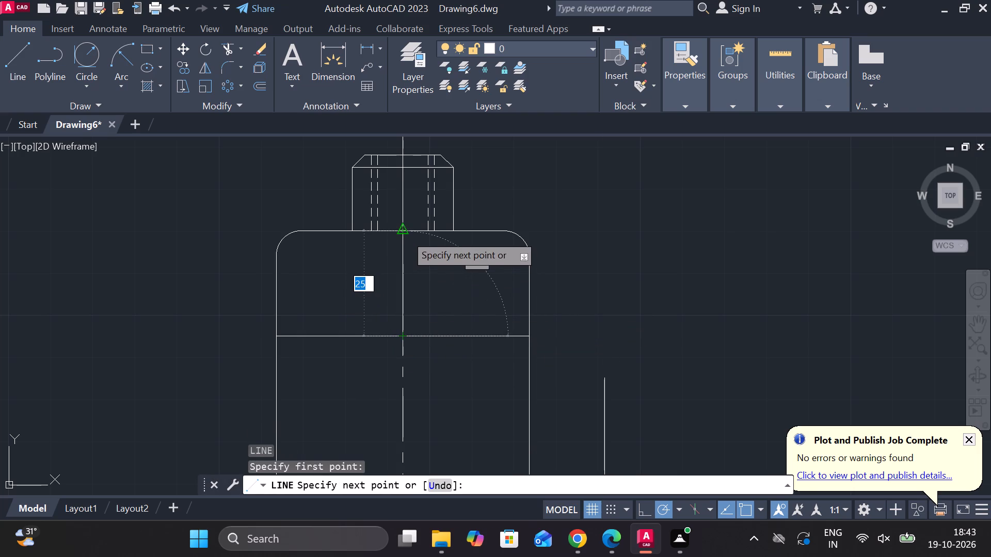
pyautogui.scroll(2, 404, 321)
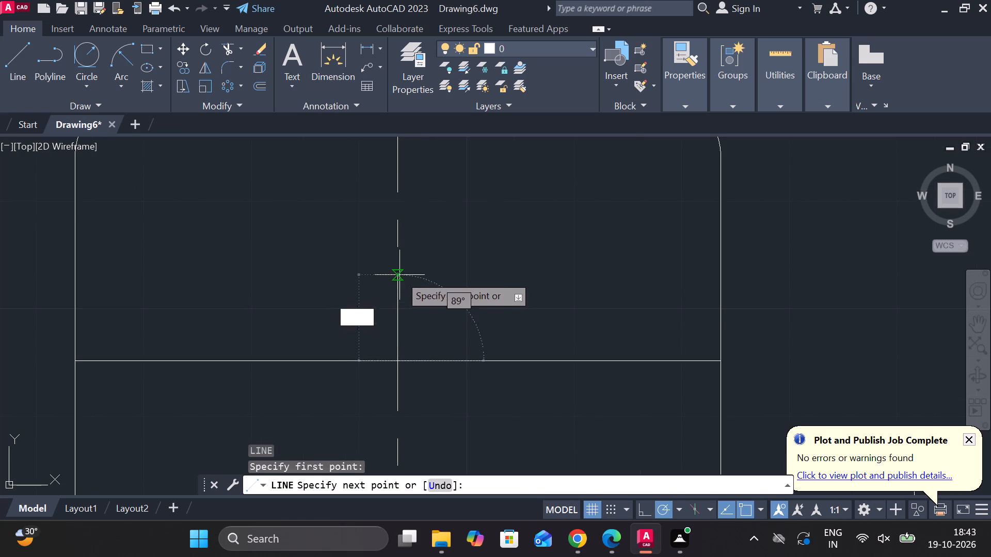
pyautogui.scroll(-2, 424, 264)
pyautogui.moveTo(460, 313); pyautogui.dragTo(458, 357, button='middle')
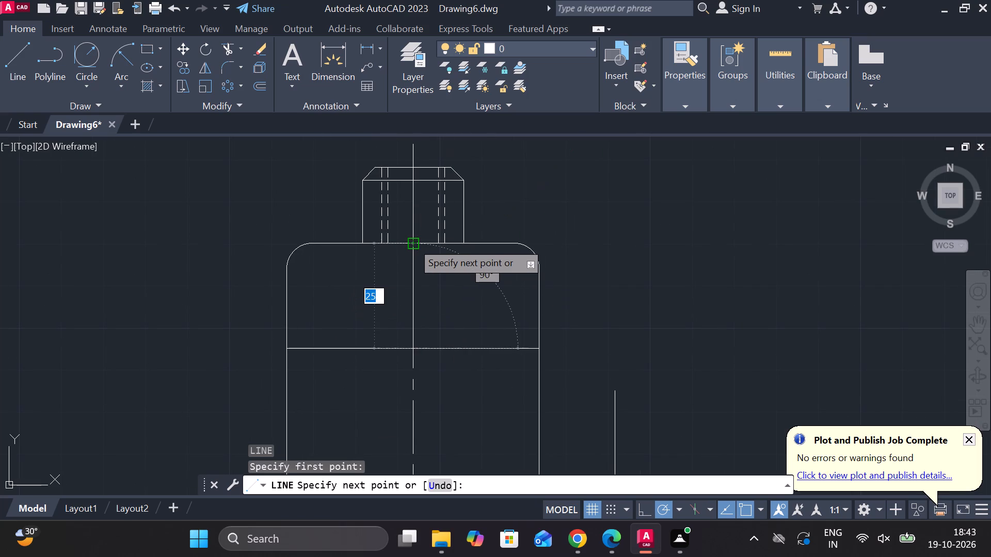
pyautogui.click(412, 242)
pyautogui.press('Escape')
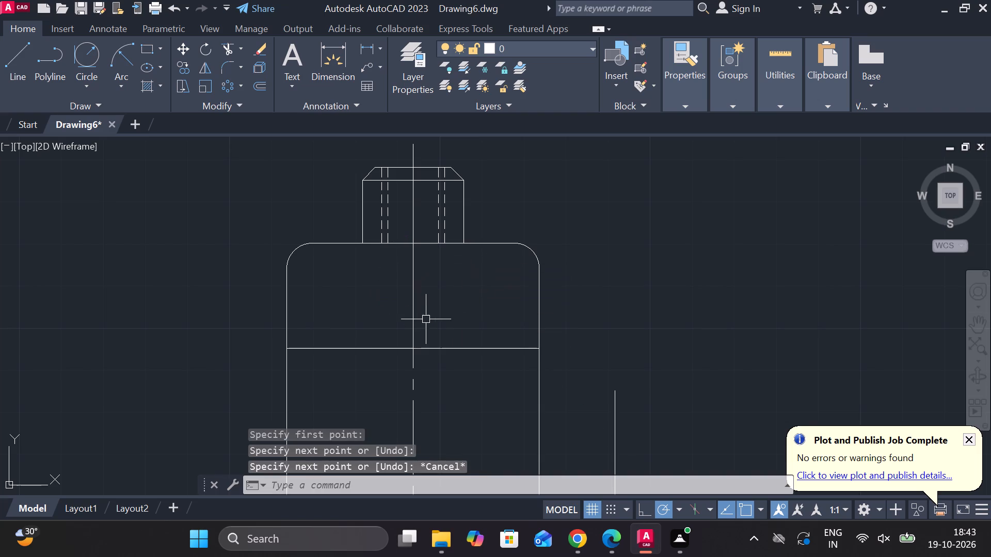
# Offset the short vertical line on the centreline 21 to each side.
pyautogui.click(413, 299)
pyautogui.press('o')
pyautogui.press('Return')
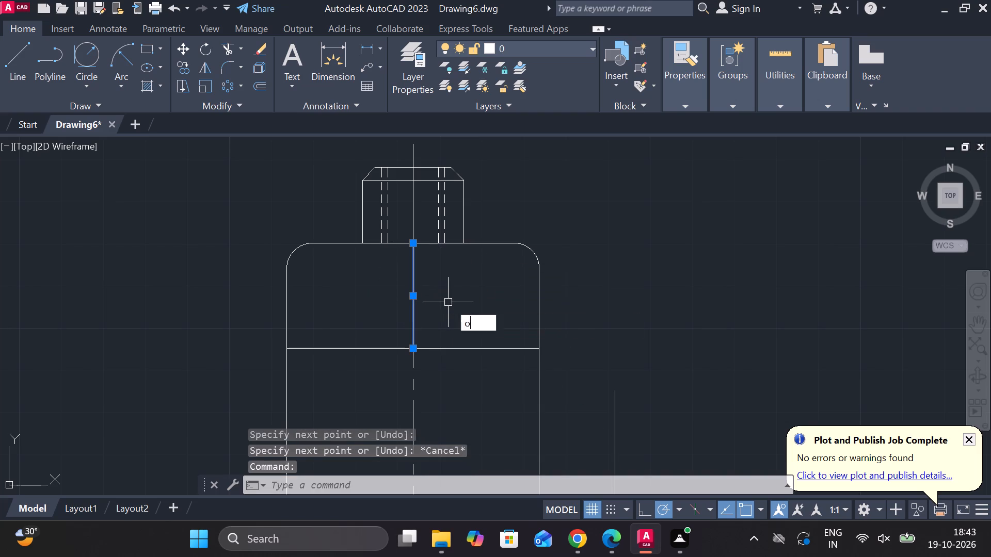
pyautogui.press('Return')
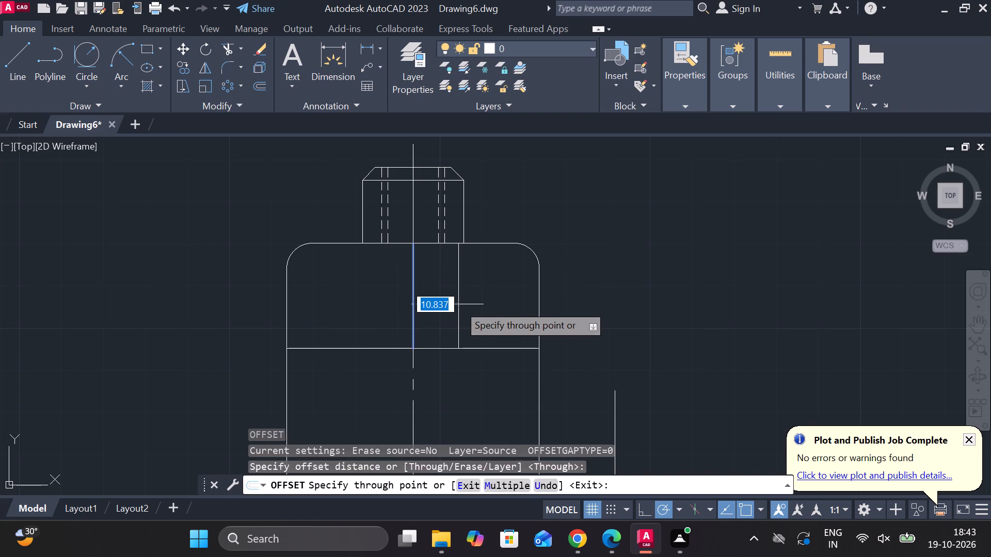
pyautogui.write('21')
pyautogui.press('space')
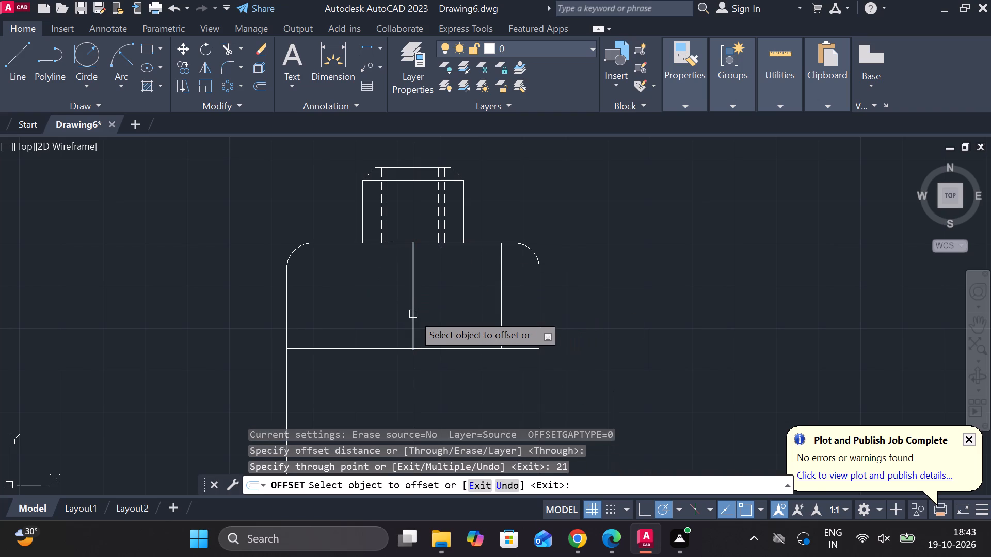
pyautogui.click(413, 309)
pyautogui.write('21')
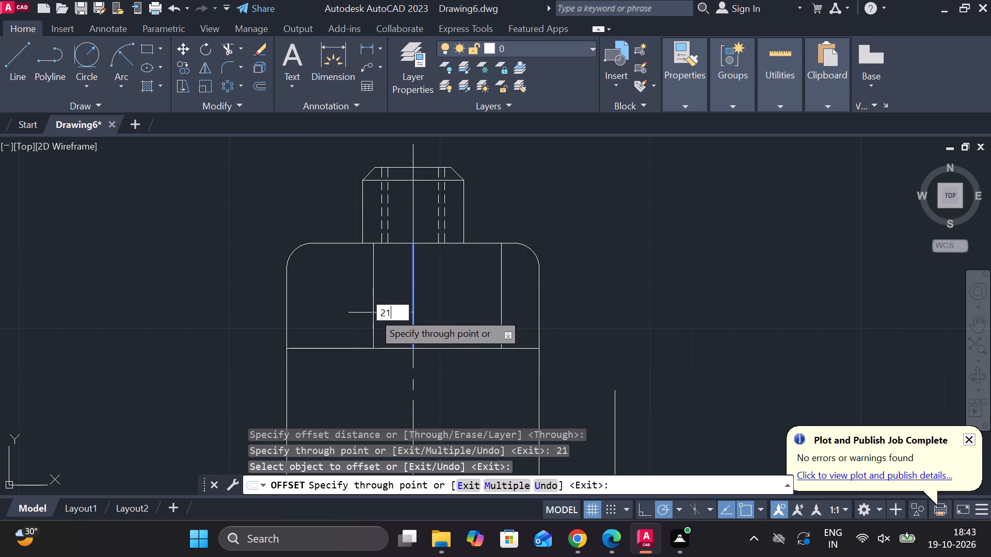
pyautogui.press('space')
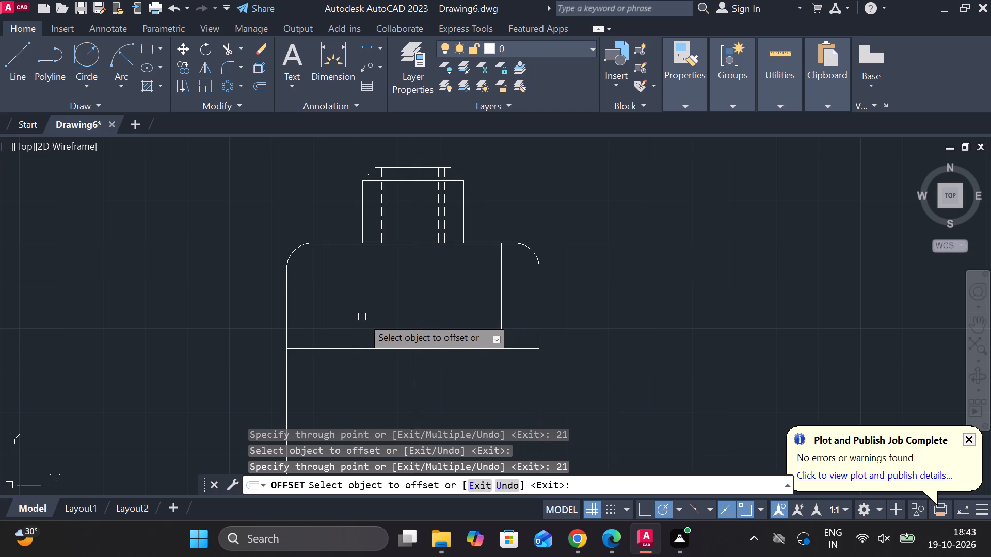
# Offset the body's filleted top edge 5 downward.
pyautogui.scroll(1, 376, 303)
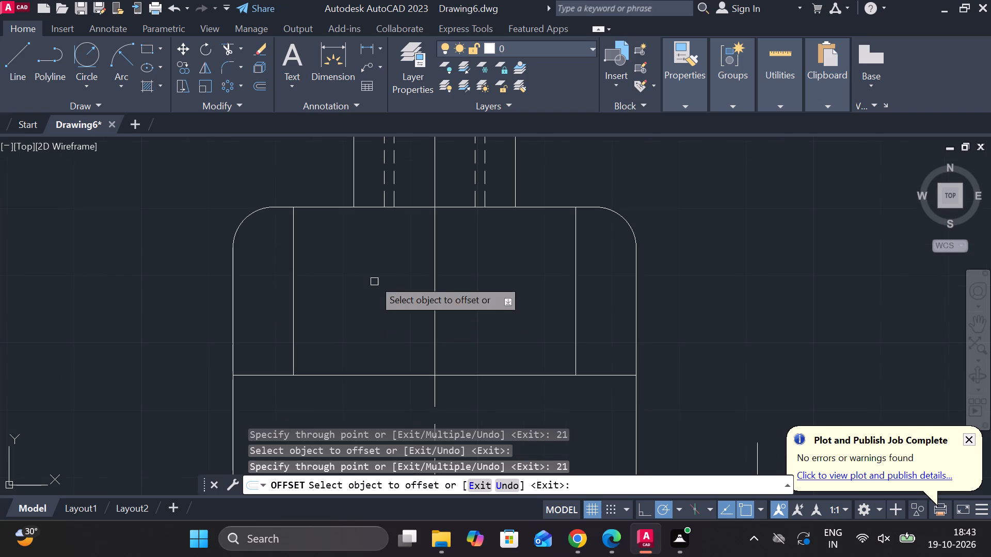
pyautogui.click(322, 209)
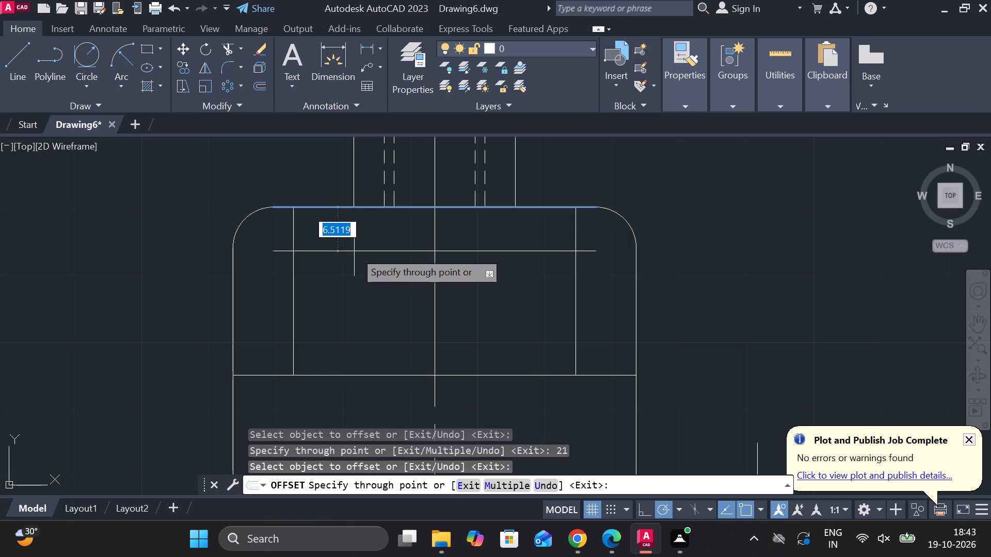
pyautogui.press('5')
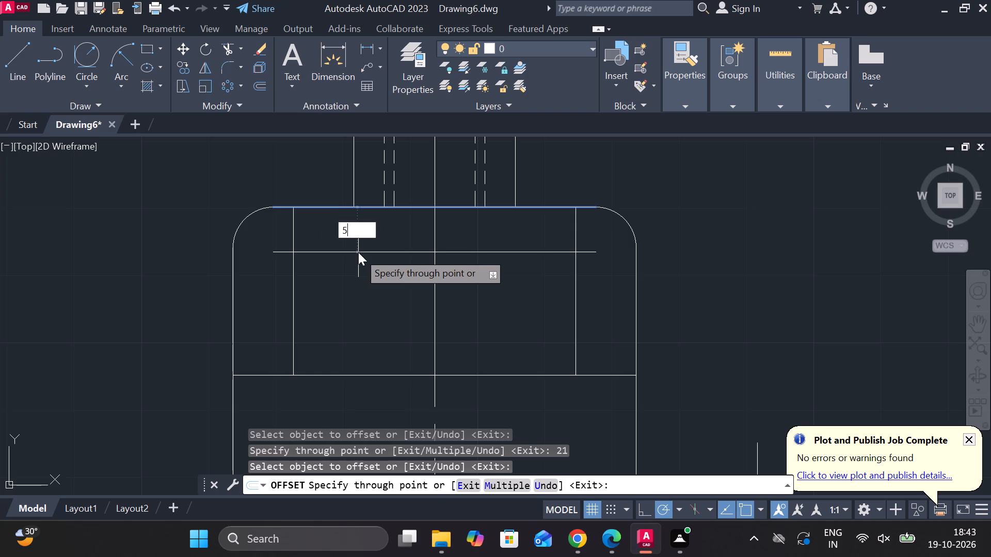
pyautogui.press('Return')
pyautogui.press('Escape')
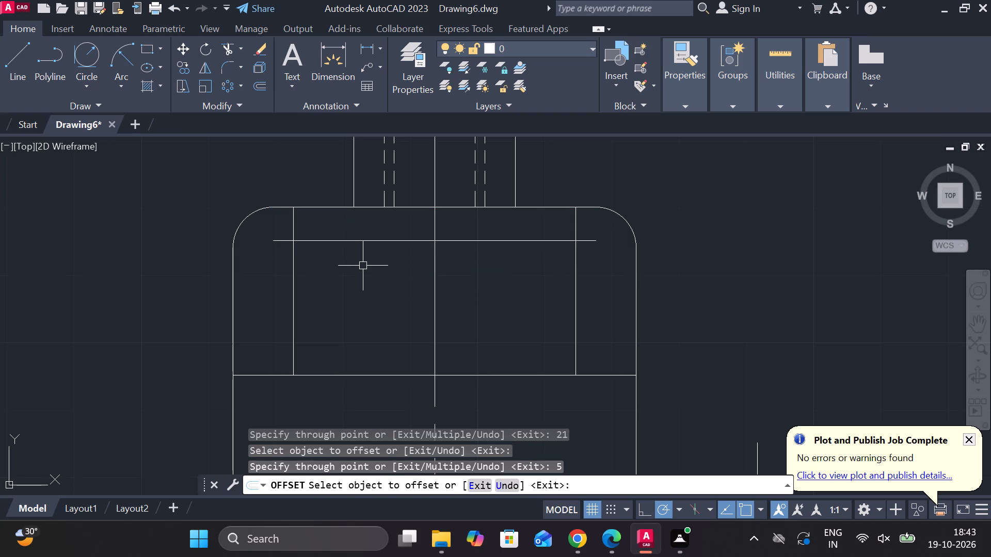
# Trim the offset lines into a stepped recess, removing the upper vertical stubs, outer horizontal ends and the lower line between the verticals.
pyautogui.write('tr')
pyautogui.press('space')
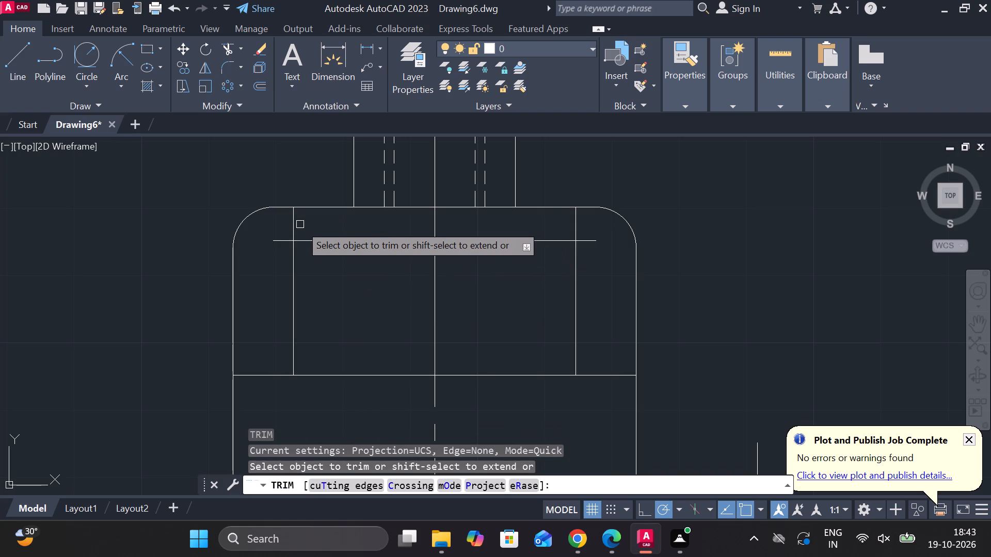
pyautogui.click(297, 222)
pyautogui.click(289, 226)
pyautogui.click(279, 237)
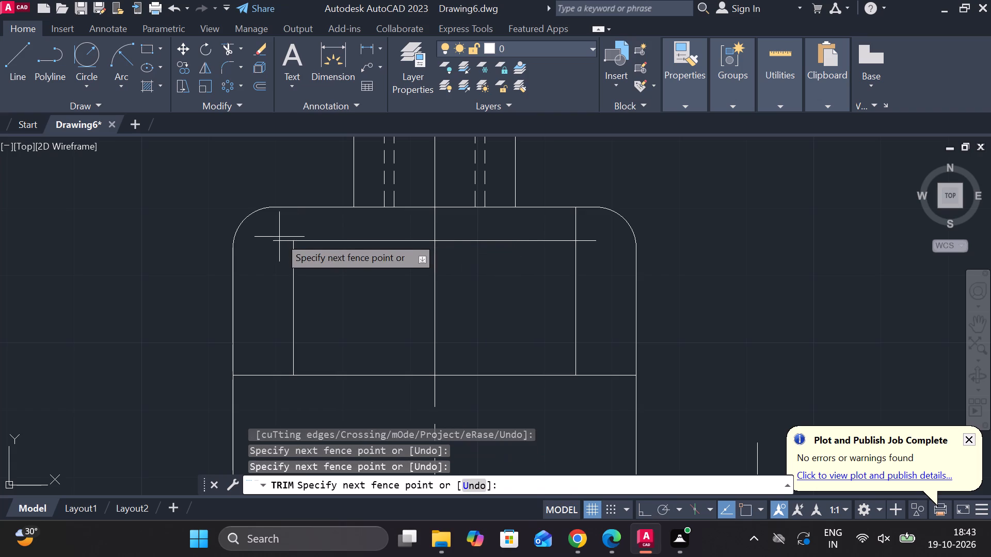
pyautogui.click(279, 245)
pyautogui.click(573, 231)
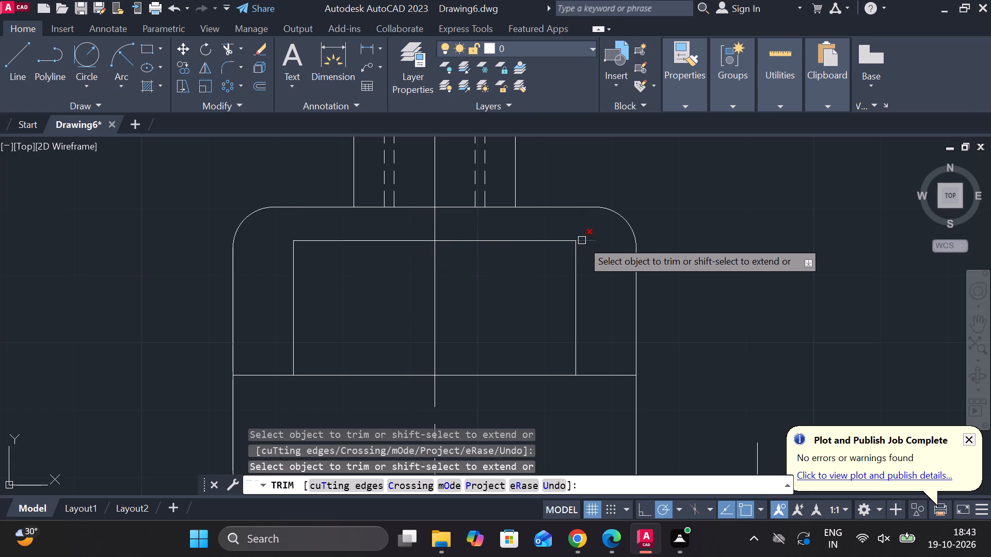
pyautogui.click(582, 241)
pyautogui.moveTo(594, 342); pyautogui.dragTo(592, 307, button='middle')
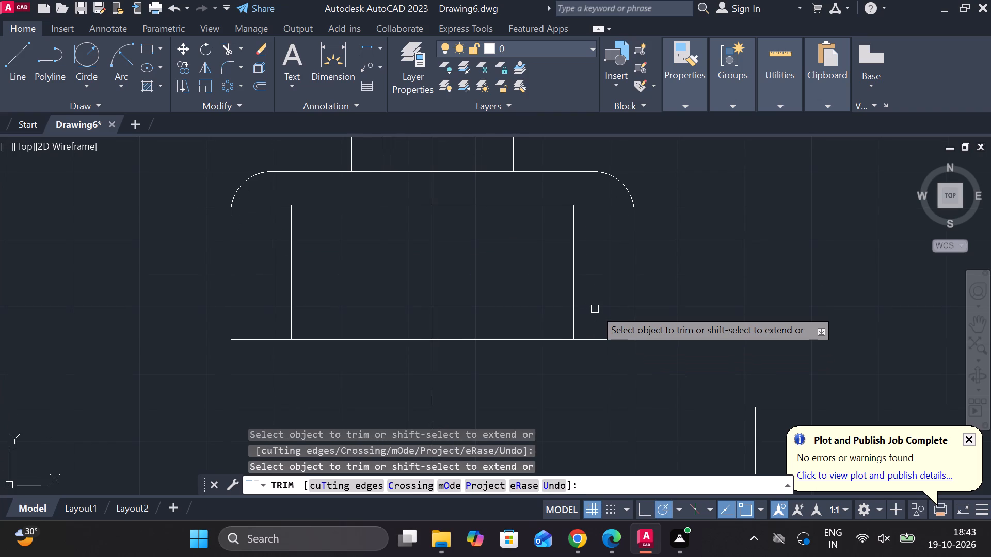
pyautogui.click(393, 337)
pyautogui.click(481, 339)
pyautogui.press('Escape')
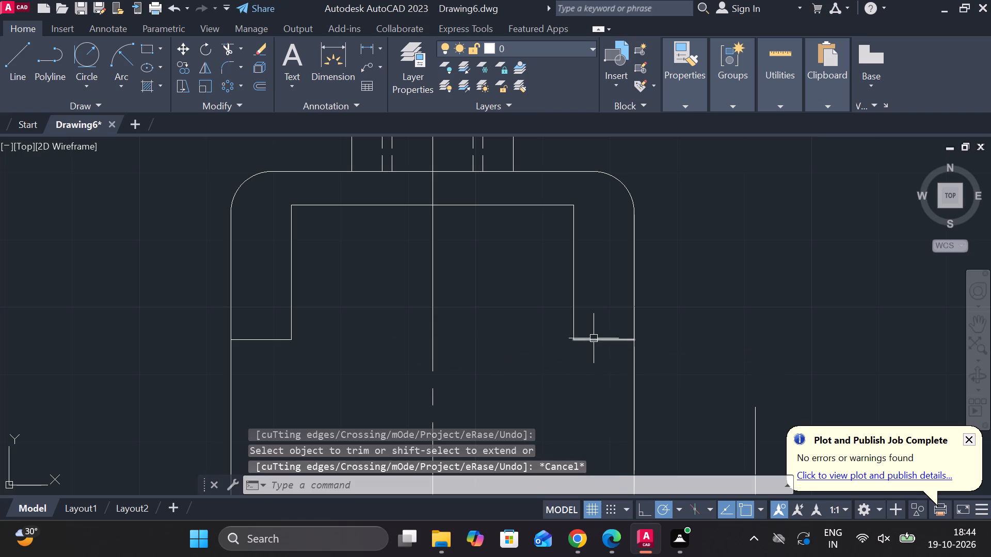
# Offset the short horizontal ledge on the body's right side 4 upward and 4 downward.
pyautogui.click(598, 340)
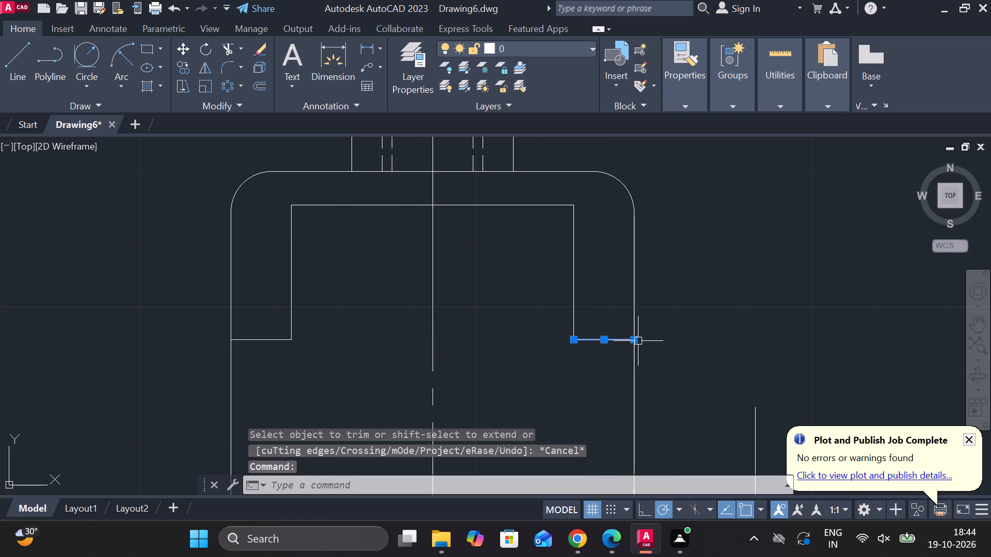
pyautogui.press('o')
pyautogui.press('Return')
pyautogui.press('Return')
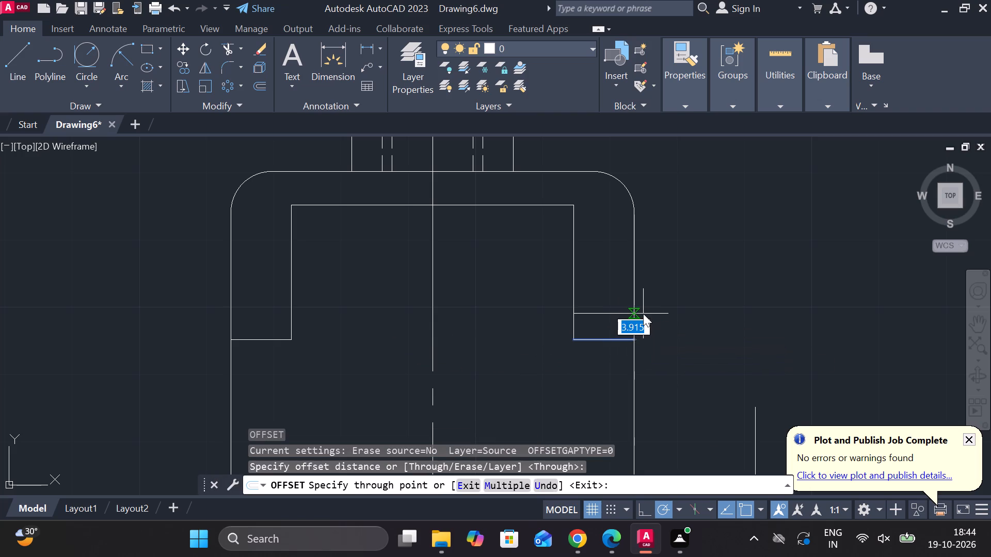
pyautogui.press('4')
pyautogui.press('Return')
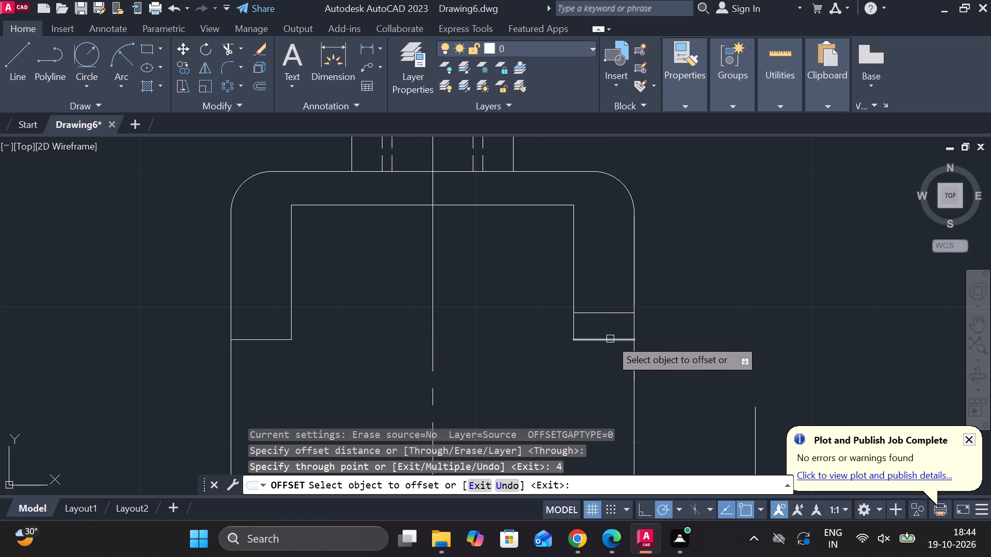
pyautogui.click(610, 339)
pyautogui.press('4')
pyautogui.press('Return')
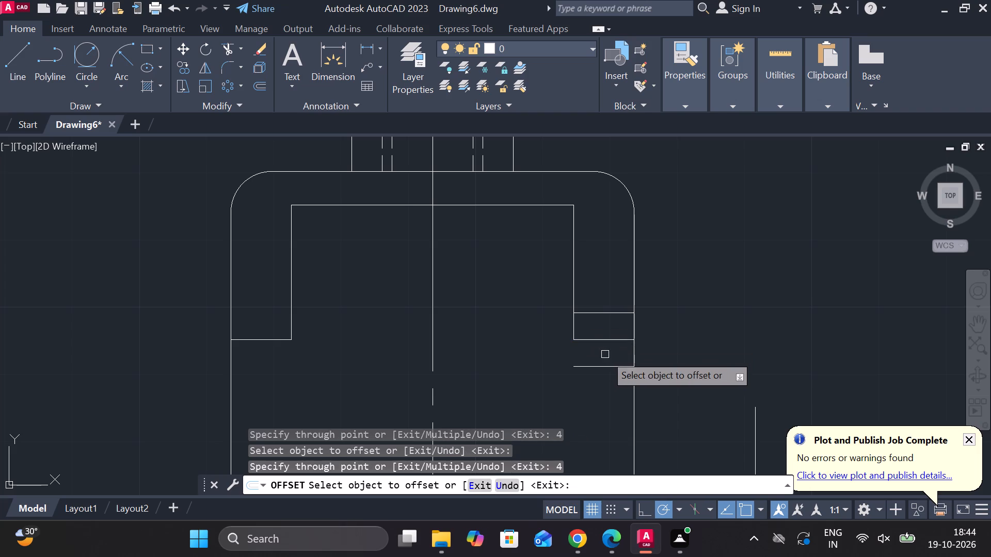
# Offset the short horizontal ledge on the body's left side 4 upward and 4 downward.
pyautogui.moveTo(332, 346); pyautogui.dragTo(424, 343, button='middle')
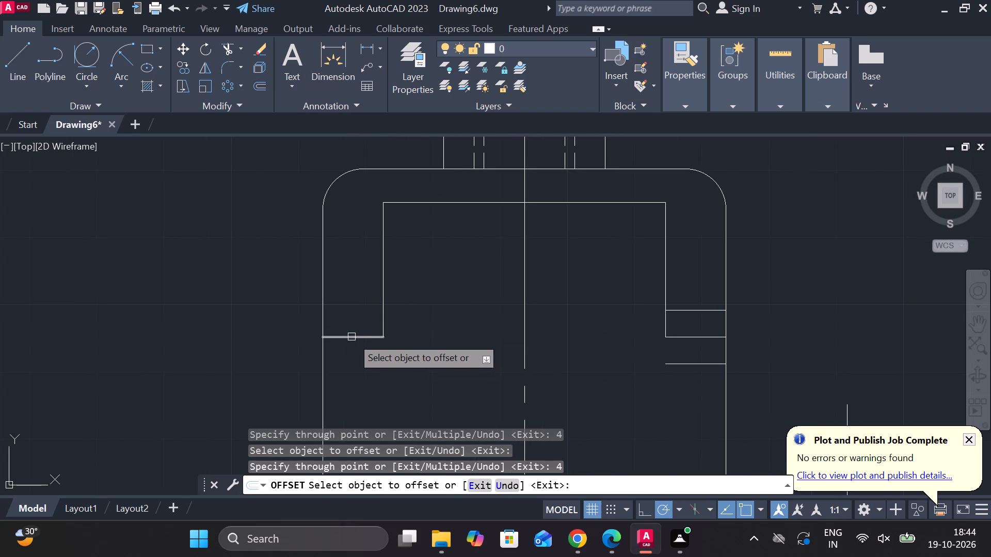
pyautogui.click(351, 337)
pyautogui.write('4')
pyautogui.press('space')
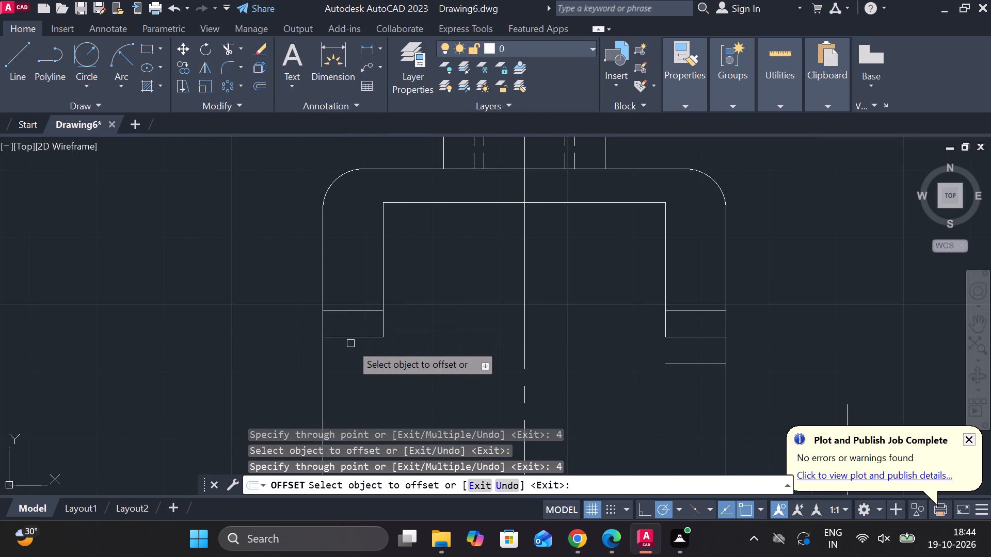
pyautogui.click(350, 338)
pyautogui.write('4')
pyautogui.press('space')
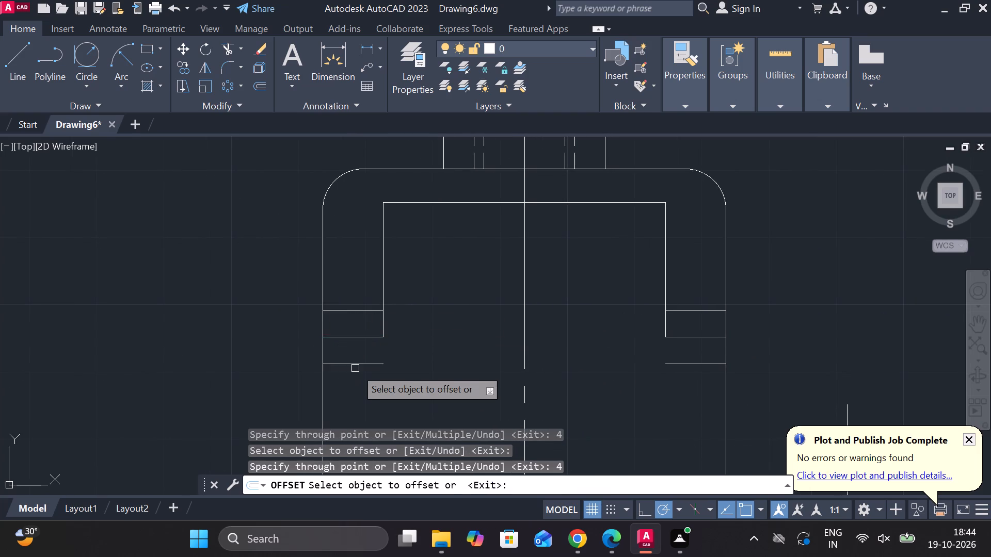
pyautogui.moveTo(393, 347); pyautogui.dragTo(389, 300, button='middle')
pyautogui.scroll(-2, 390, 299)
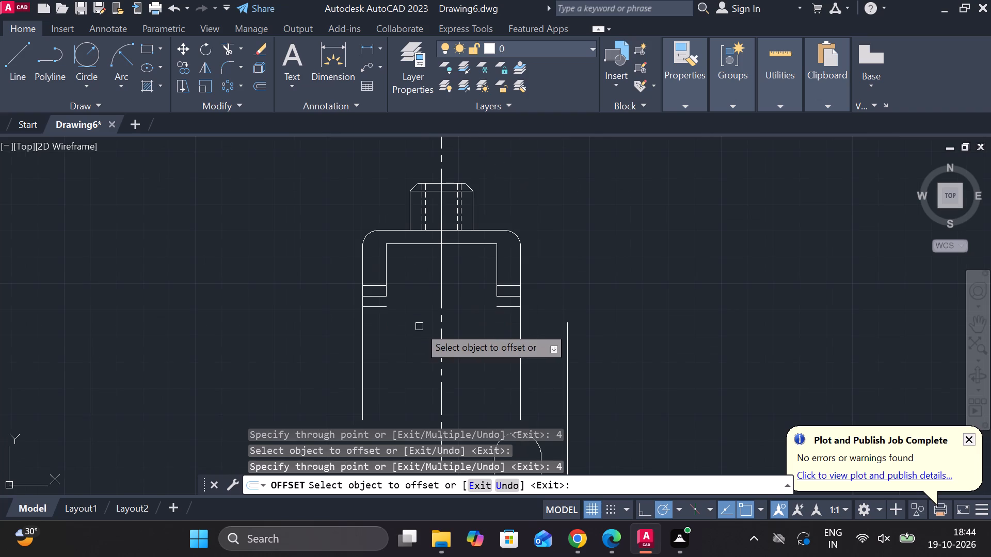
pyautogui.moveTo(414, 327); pyautogui.dragTo(416, 273, button='middle')
pyautogui.press('Escape')
# Draw a horizontal line from the lower end of the body's left side, stopping just short of its right side.
pyautogui.moveTo(393, 357); pyautogui.dragTo(388, 338, button='middle')
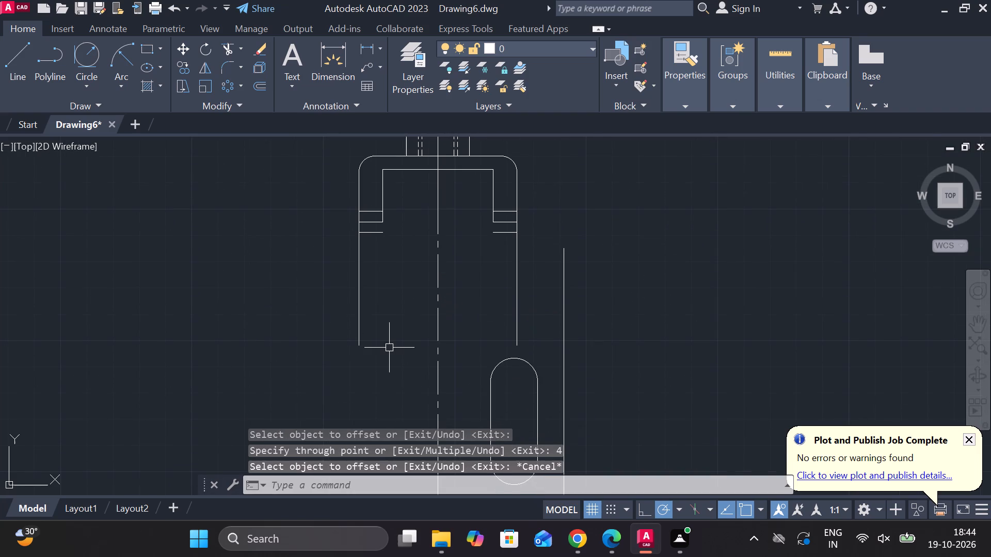
pyautogui.press('l')
pyautogui.press('Return')
pyautogui.click(360, 346)
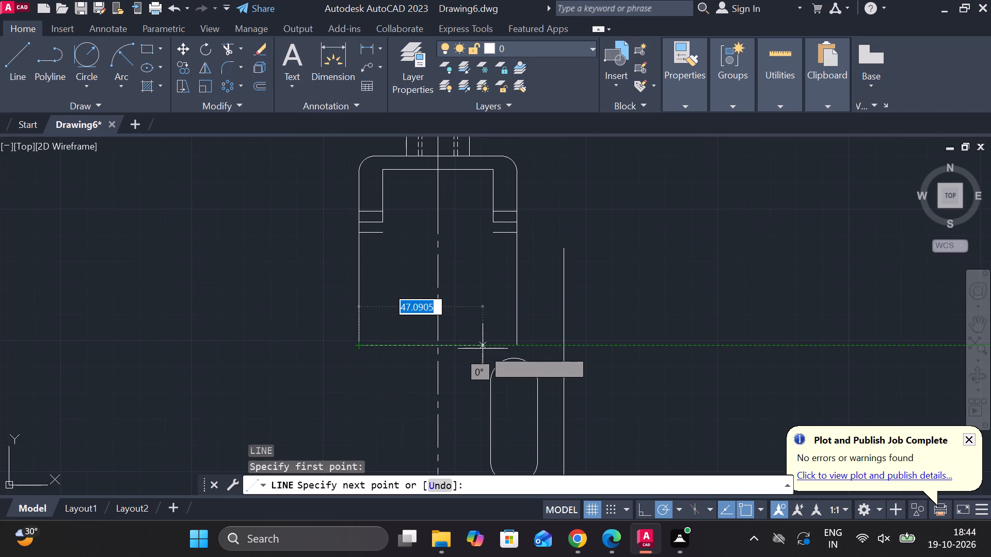
pyautogui.scroll(1, 543, 339)
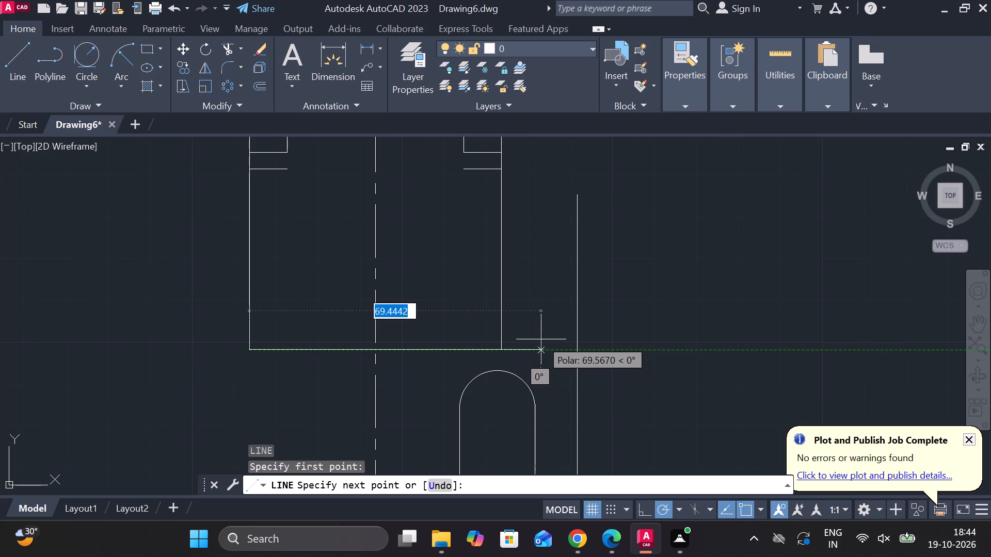
pyautogui.click(483, 349)
pyautogui.press('Escape')
pyautogui.moveTo(443, 304); pyautogui.dragTo(461, 305, button='middle')
pyautogui.moveTo(311, 276); pyautogui.dragTo(366, 326, button='middle')
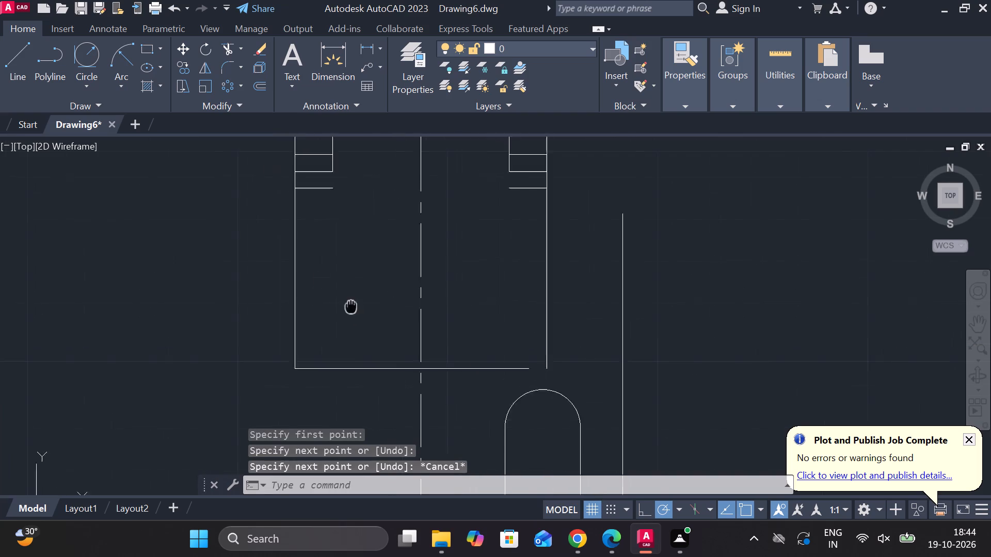
# Extend both vertical sides of the inner recess down to the horizontal line at the body's bottom.
pyautogui.moveTo(366, 326); pyautogui.dragTo(376, 332, button='middle')
pyautogui.moveTo(384, 330); pyautogui.dragTo(392, 347, button='middle')
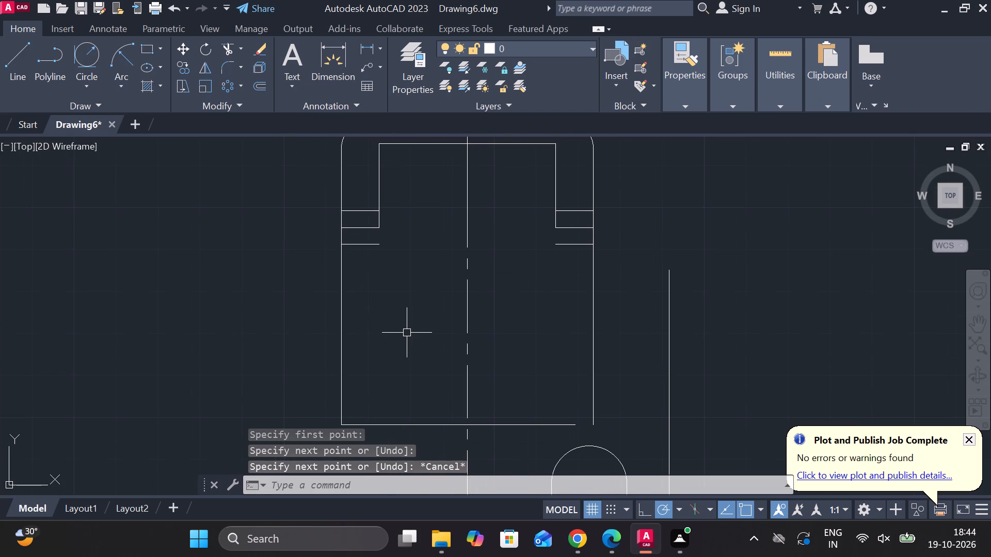
pyautogui.write('ex')
pyautogui.press('space')
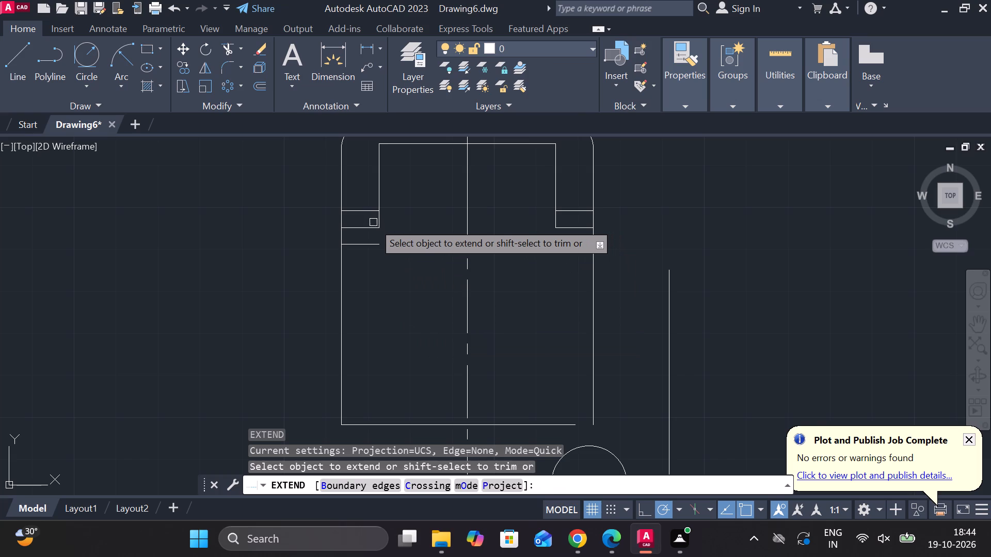
pyautogui.click(375, 221)
pyautogui.click(377, 232)
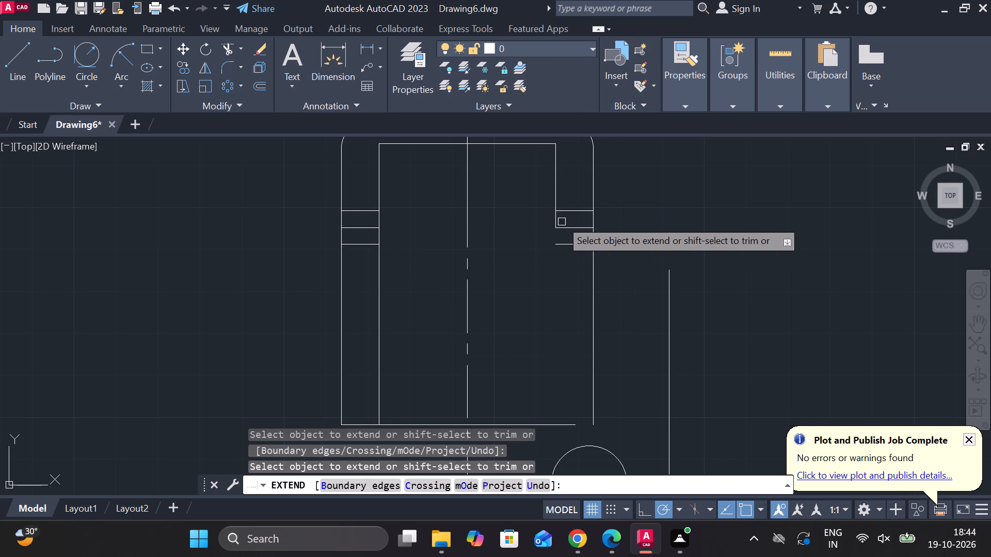
pyautogui.click(554, 190)
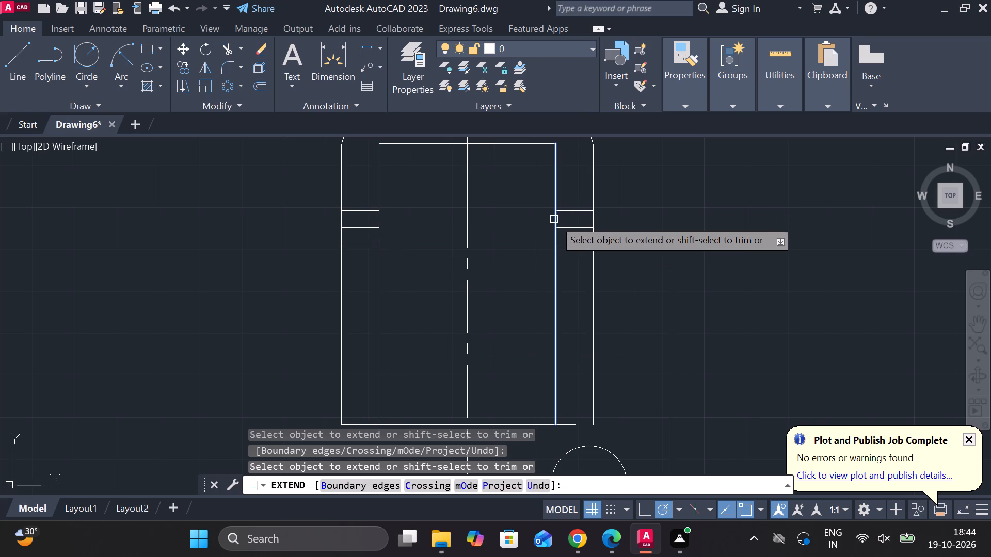
pyautogui.click(554, 219)
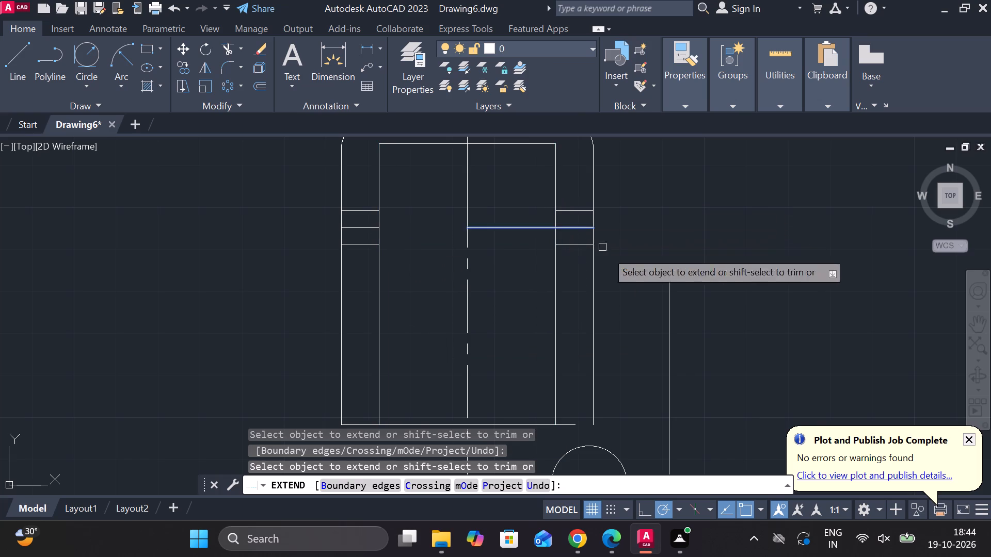
pyautogui.press('Escape')
# Set the linetype of the recess's left side, its top line and the outer ledge lines on both sides to DASHED.
pyautogui.moveTo(455, 277); pyautogui.dragTo(465, 292, button='middle')
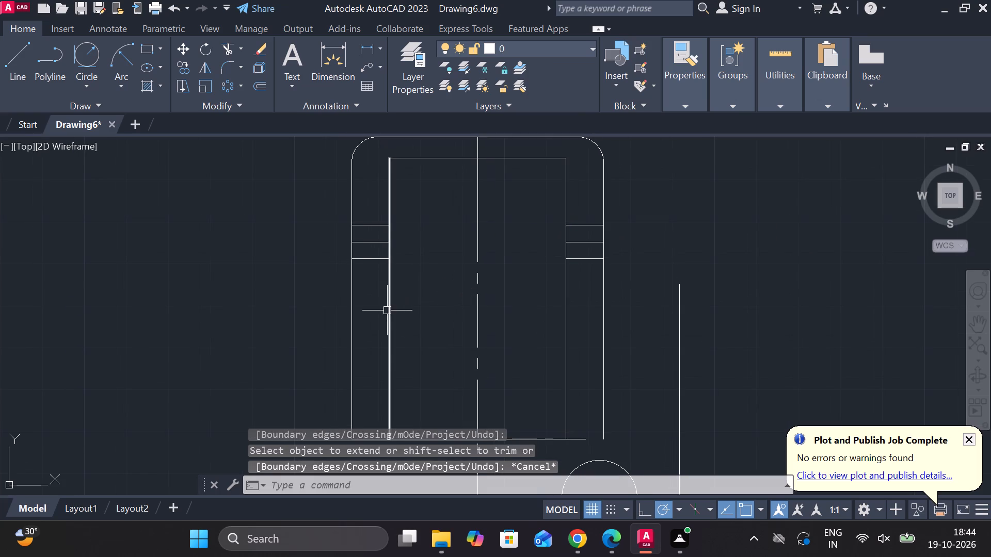
pyautogui.click(387, 310)
pyautogui.click(432, 161)
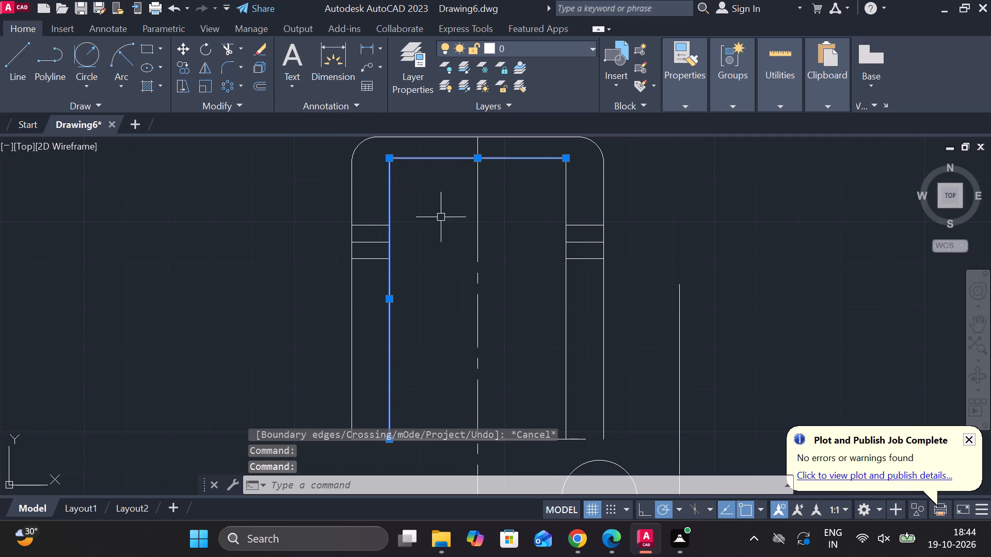
pyautogui.click(375, 225)
pyautogui.click(373, 258)
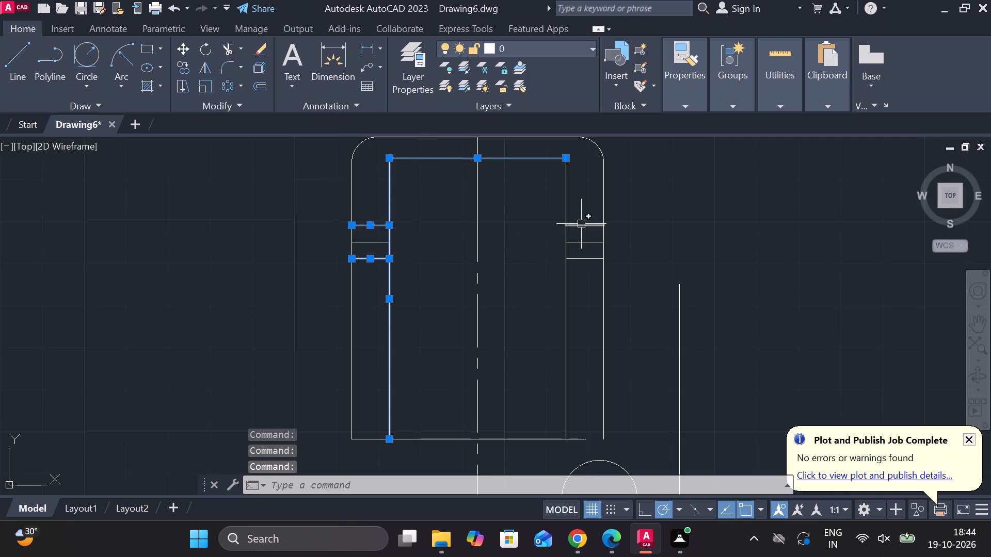
pyautogui.click(581, 224)
pyautogui.click(589, 258)
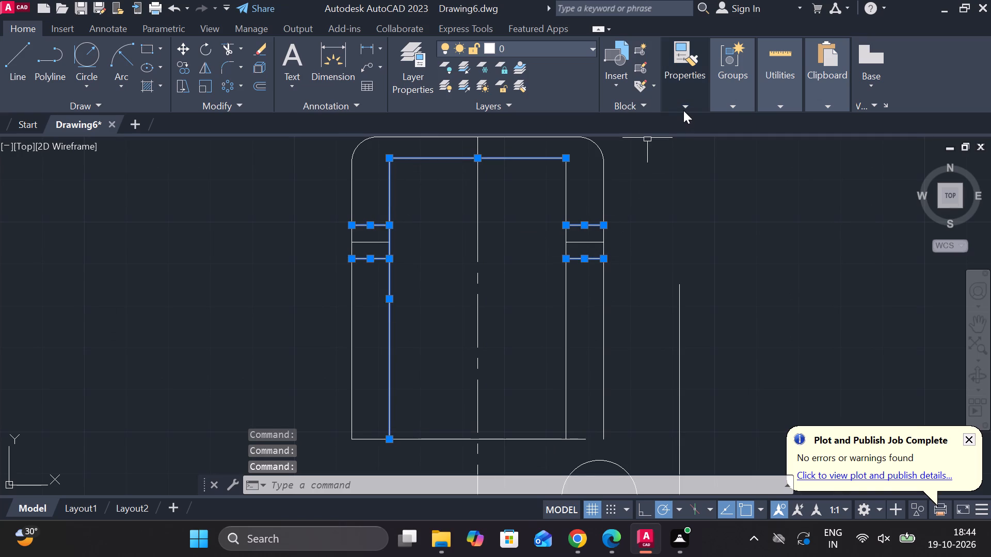
pyautogui.click(683, 110)
pyautogui.click(784, 159)
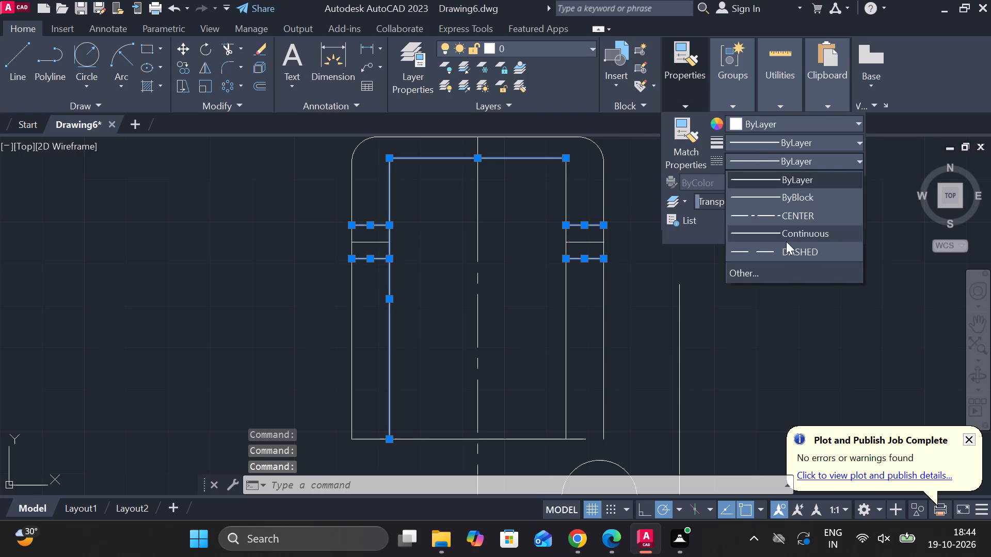
pyautogui.click(786, 248)
pyautogui.press('Escape')
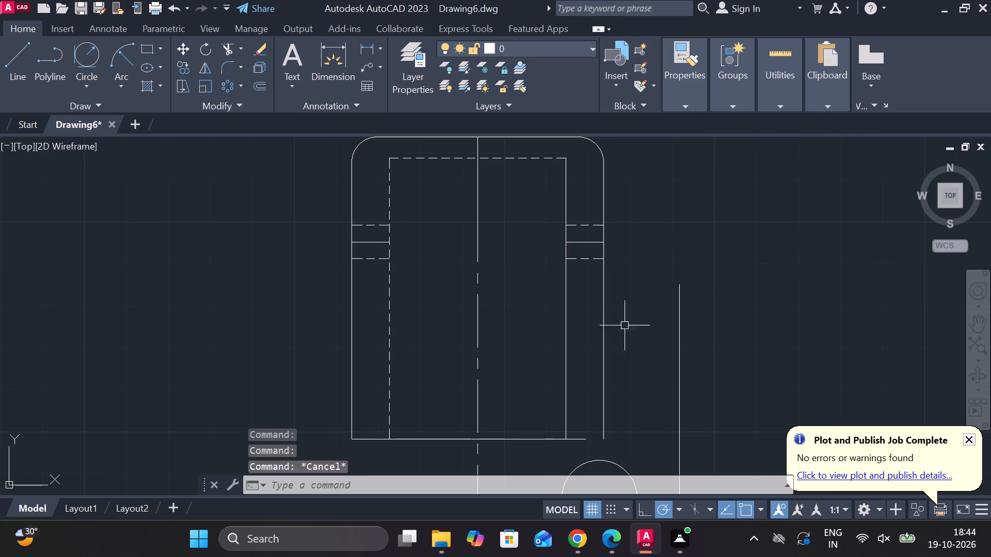
# Set the linetype of the middle ledge line on each side of the body to CENTER.
pyautogui.click(584, 242)
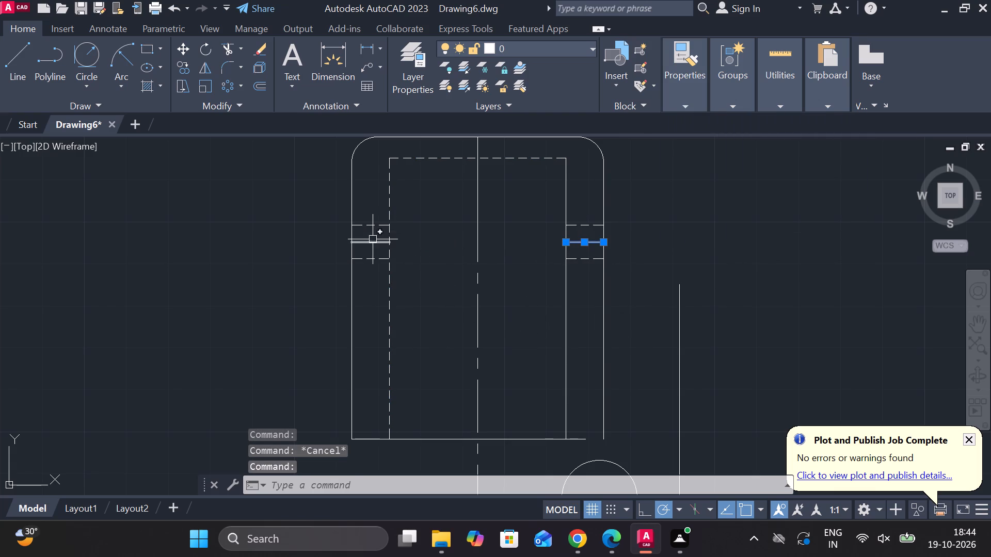
pyautogui.click(372, 242)
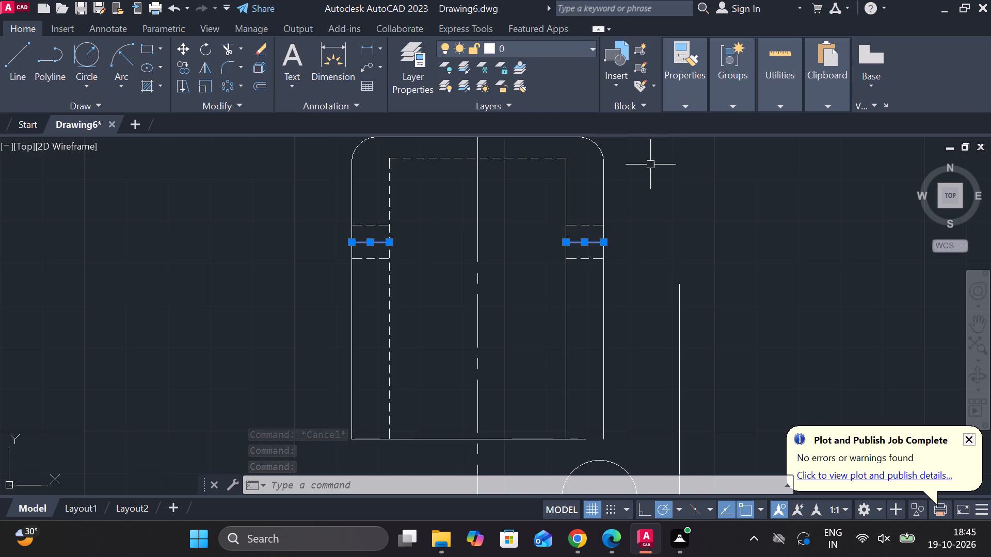
pyautogui.click(686, 106)
pyautogui.click(780, 162)
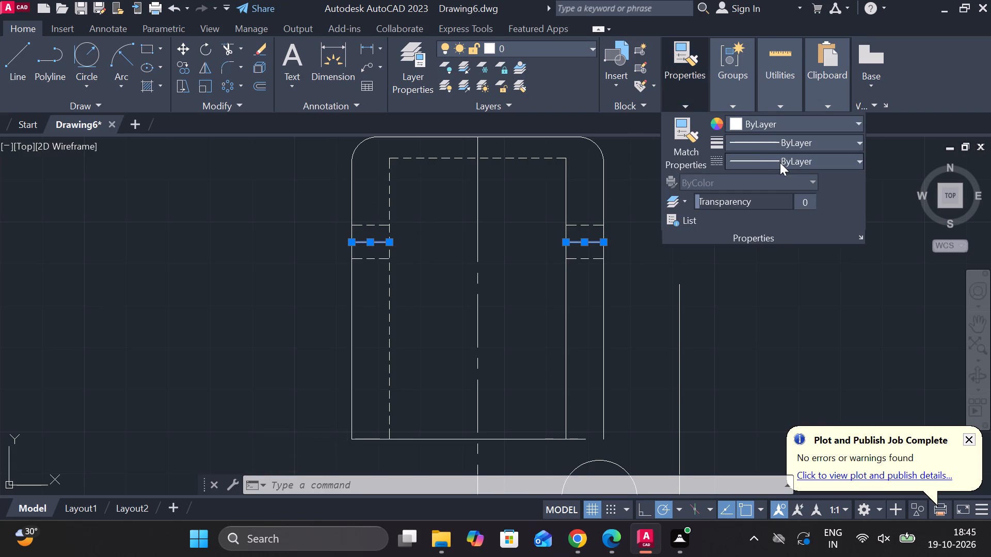
pyautogui.click(757, 220)
pyautogui.press('Escape')
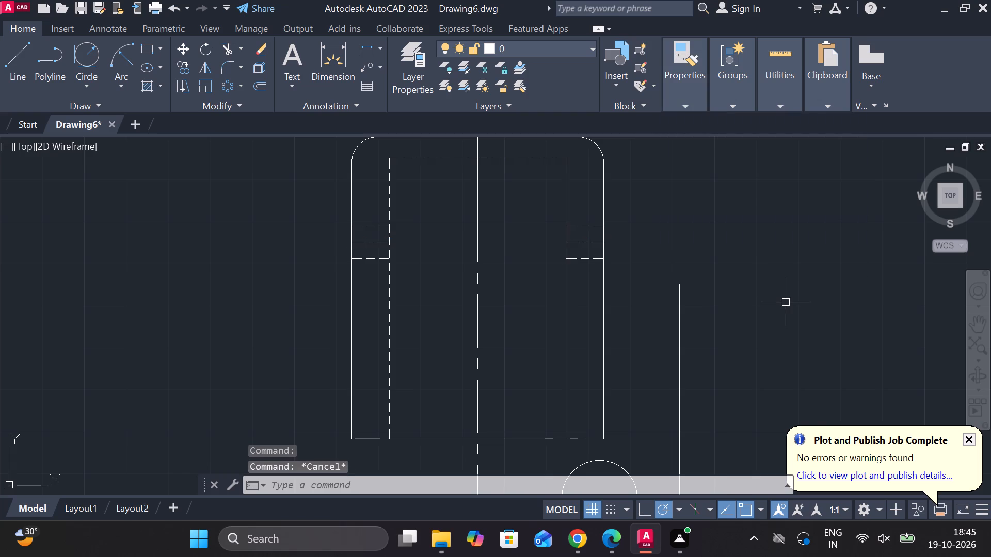
# Fillet both upper corners of the inner recess with radius 6.
pyautogui.write('f r')
pyautogui.press('space')
pyautogui.press('space')
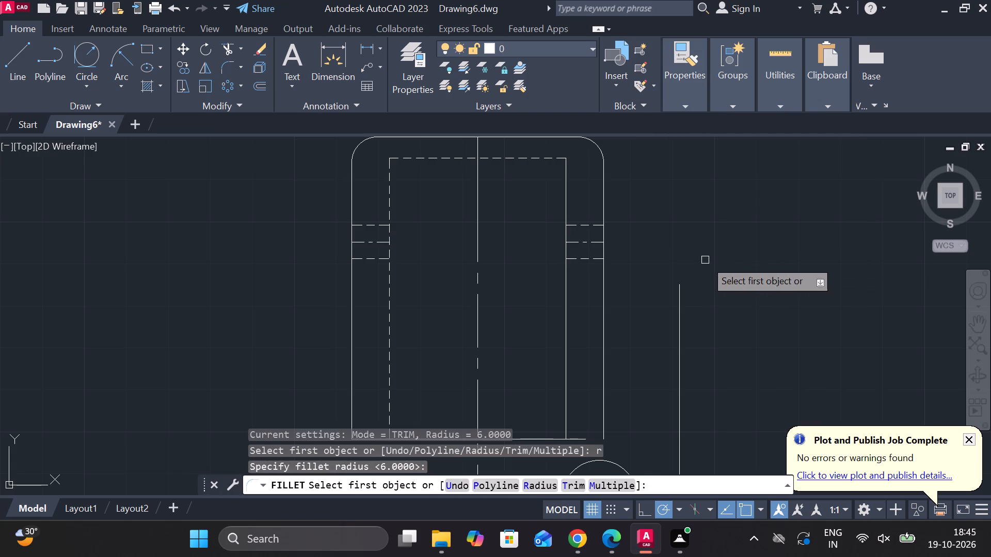
pyautogui.click(543, 157)
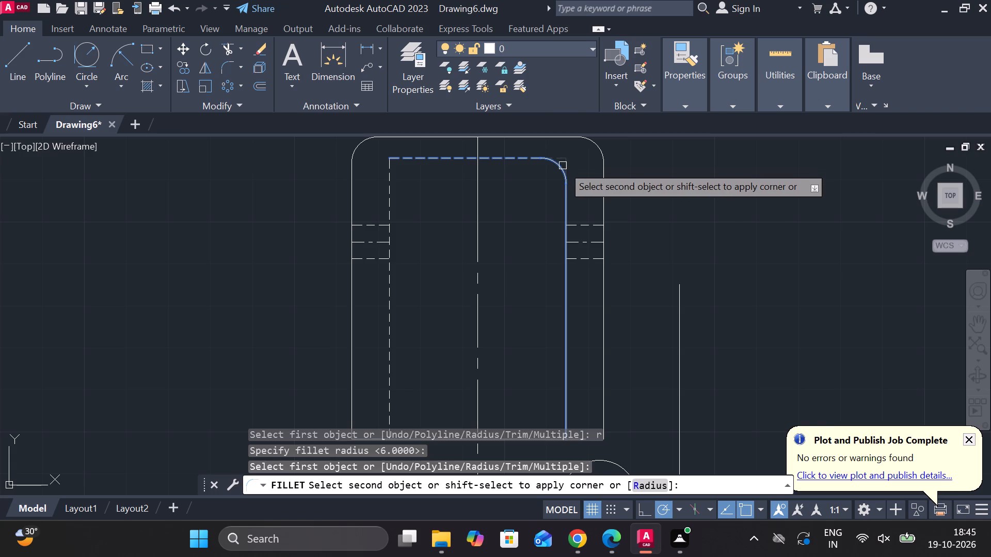
pyautogui.click(563, 166)
pyautogui.press('space')
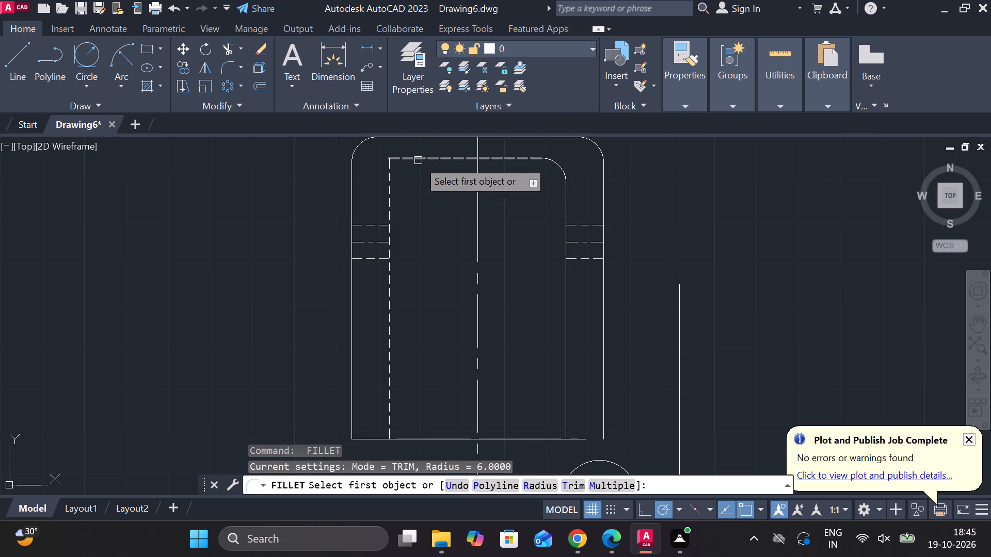
pyautogui.click(418, 160)
pyautogui.click(387, 174)
pyautogui.press('Escape')
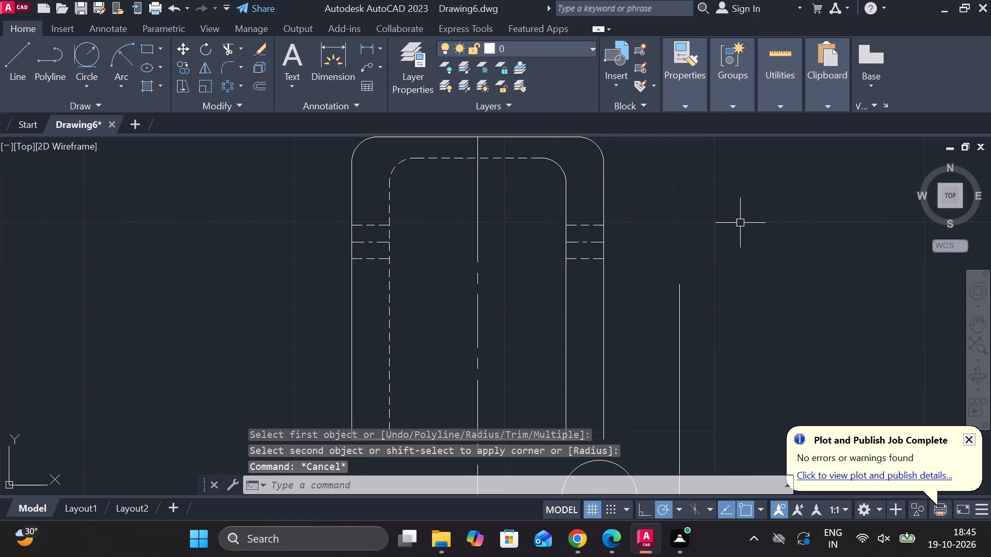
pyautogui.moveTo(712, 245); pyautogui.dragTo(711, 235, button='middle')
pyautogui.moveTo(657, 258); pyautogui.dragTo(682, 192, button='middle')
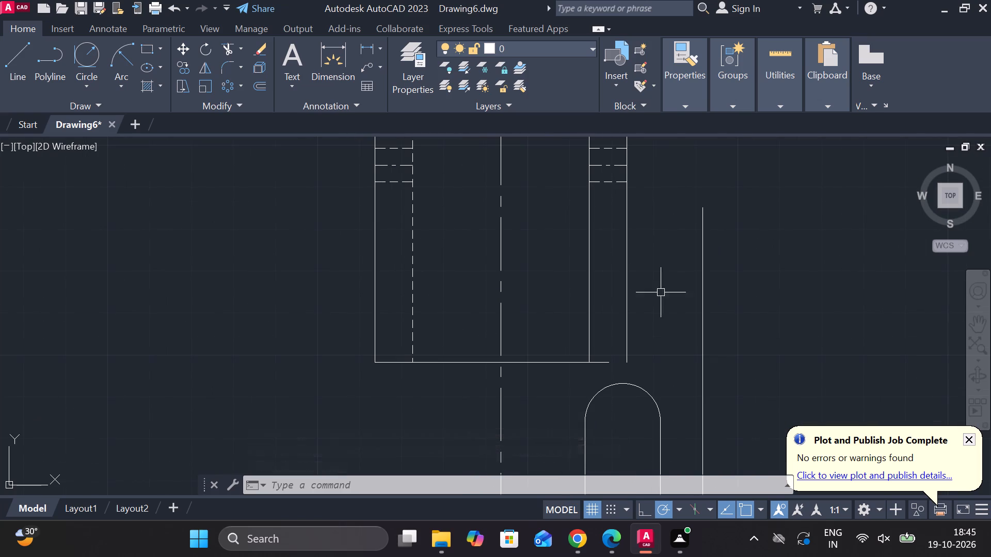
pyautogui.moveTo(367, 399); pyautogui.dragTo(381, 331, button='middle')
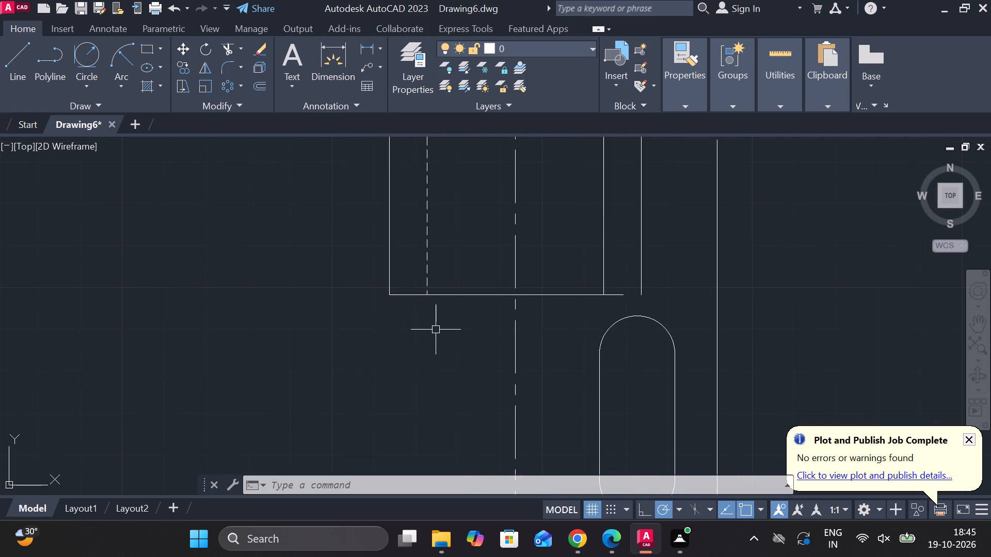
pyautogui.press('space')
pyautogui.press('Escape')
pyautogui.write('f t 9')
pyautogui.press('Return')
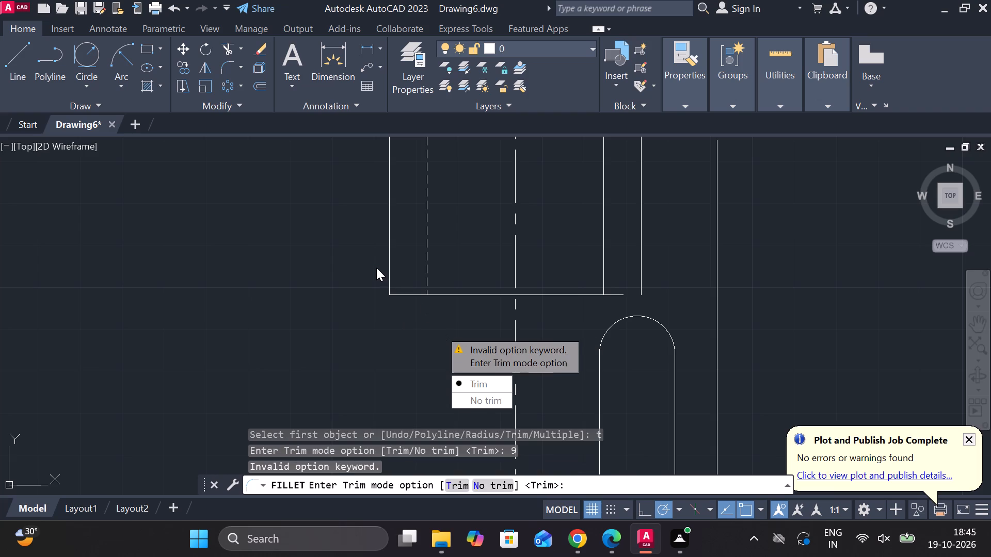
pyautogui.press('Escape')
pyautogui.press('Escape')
# Fillet the body's lower-left corner with radius 9.
pyautogui.write('f r')
pyautogui.press('space')
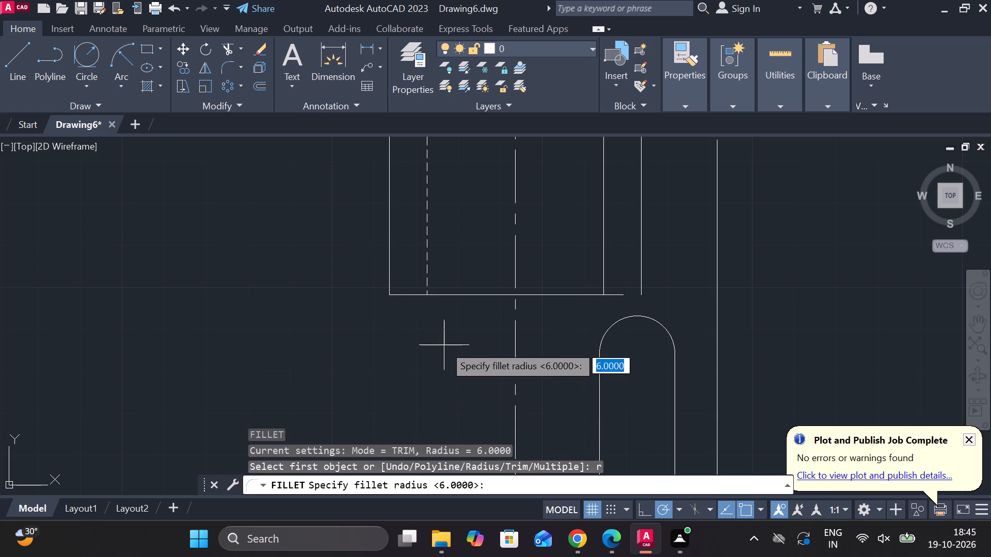
pyautogui.press('9')
pyautogui.press('Return')
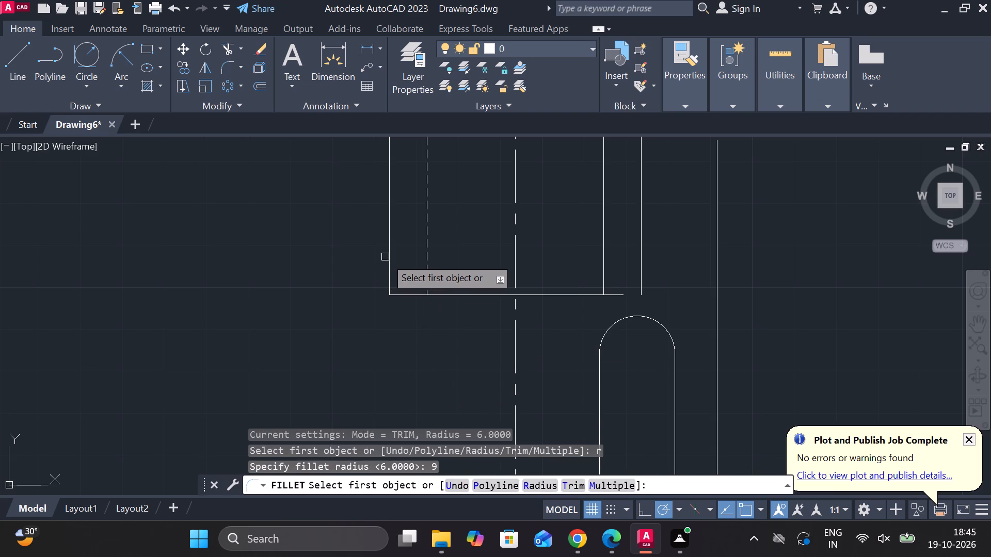
pyautogui.click(385, 257)
pyautogui.click(387, 259)
pyautogui.click(407, 298)
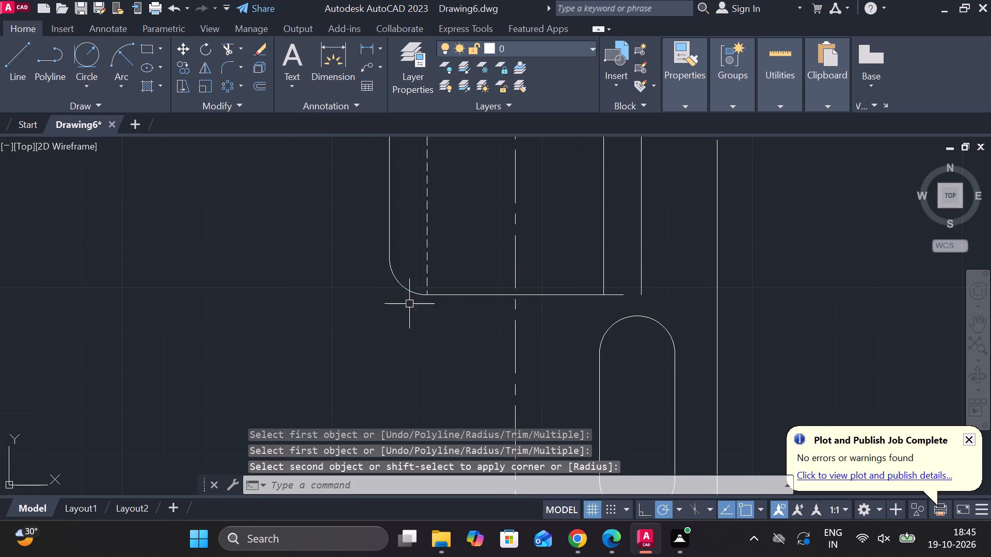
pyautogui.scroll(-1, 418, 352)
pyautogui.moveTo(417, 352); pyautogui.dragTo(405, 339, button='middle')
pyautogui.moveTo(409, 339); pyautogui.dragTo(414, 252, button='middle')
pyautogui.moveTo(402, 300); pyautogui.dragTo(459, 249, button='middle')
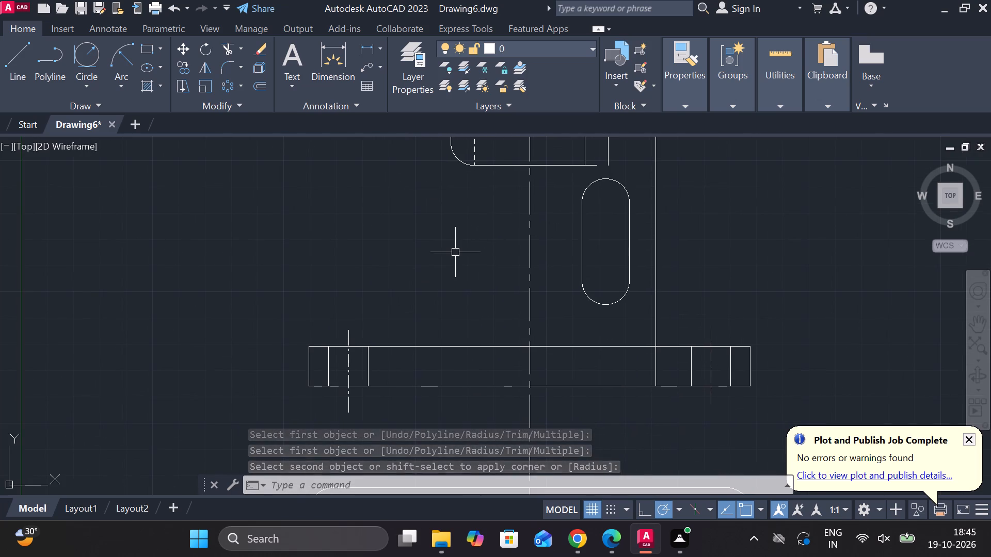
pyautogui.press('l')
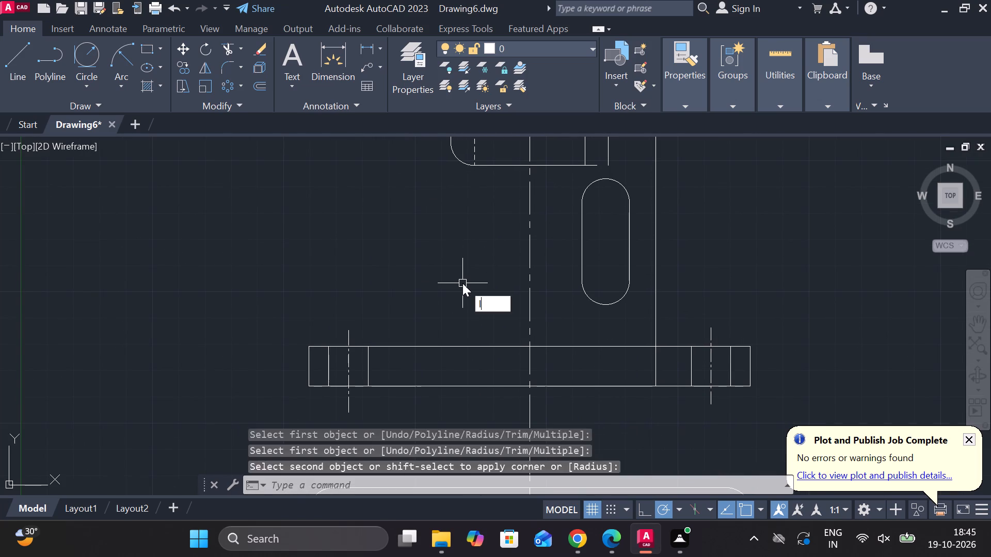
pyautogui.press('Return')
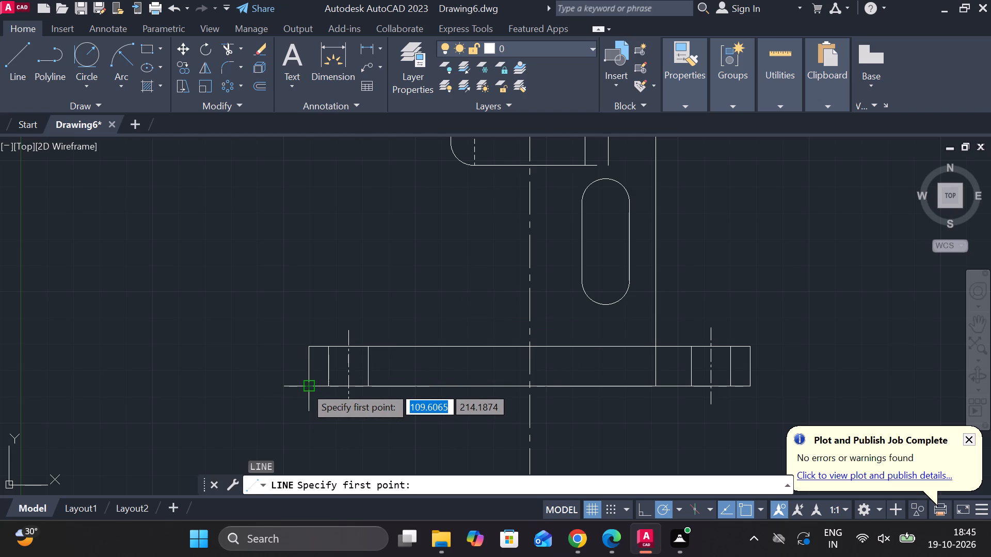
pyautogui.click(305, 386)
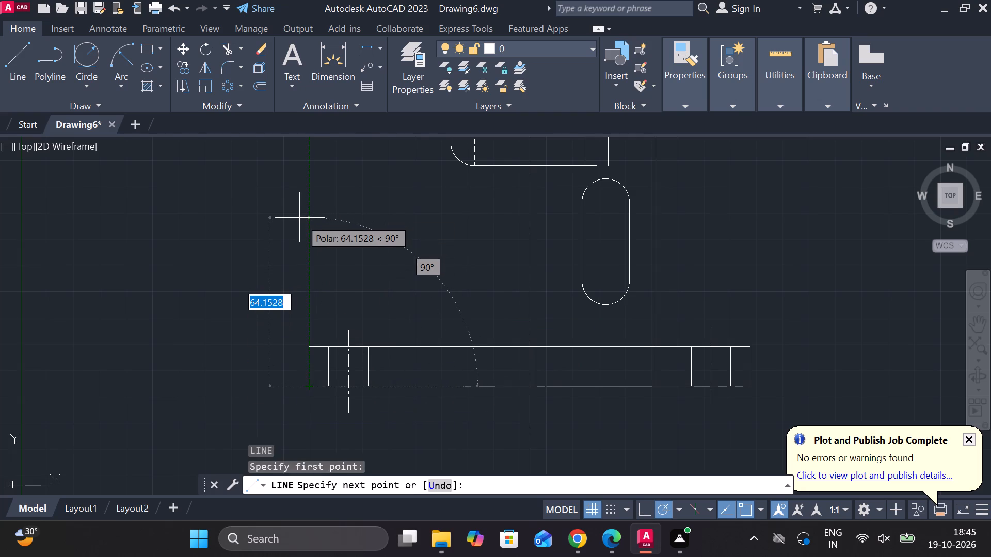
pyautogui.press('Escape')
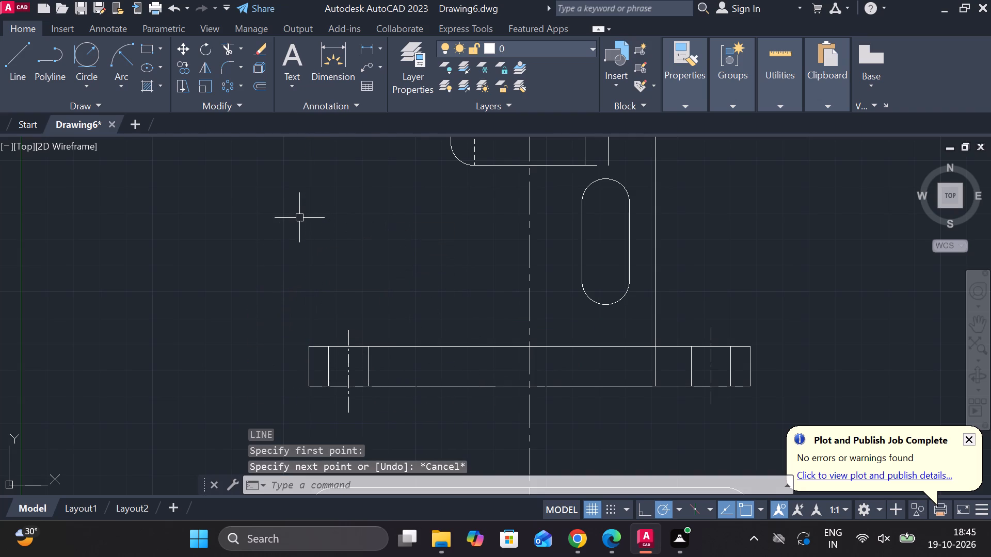
# Draw a horizontal line starting 57 above the plate's lower-left corner and ending a little past the vertical centerline.
pyautogui.press('l')
pyautogui.press('Return')
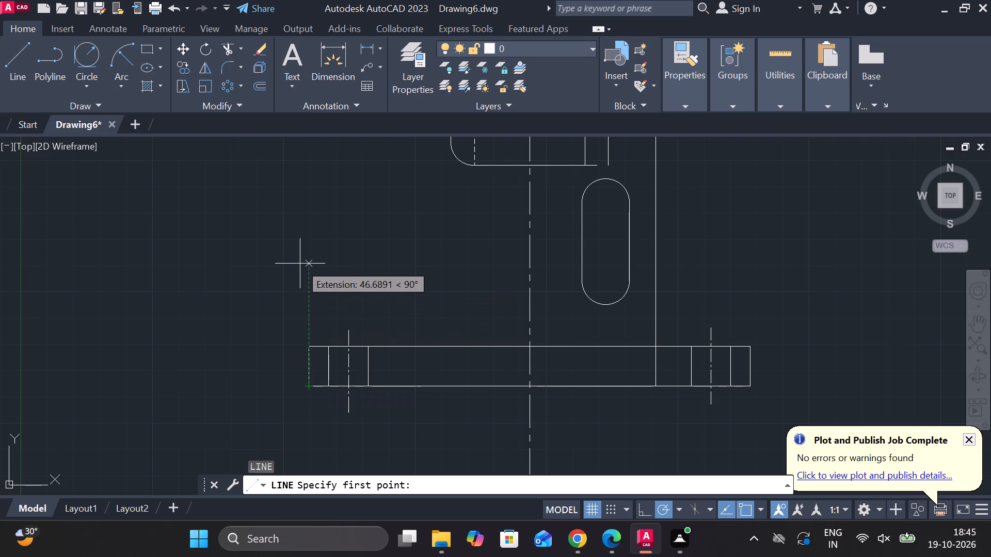
pyautogui.write('57')
pyautogui.press('Return')
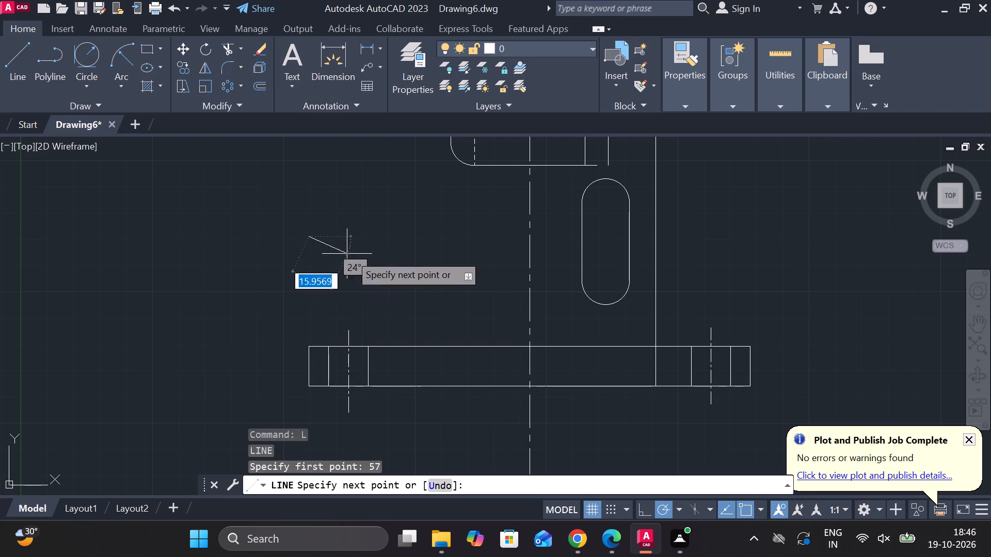
pyautogui.moveTo(461, 233); pyautogui.dragTo(454, 233, button='middle')
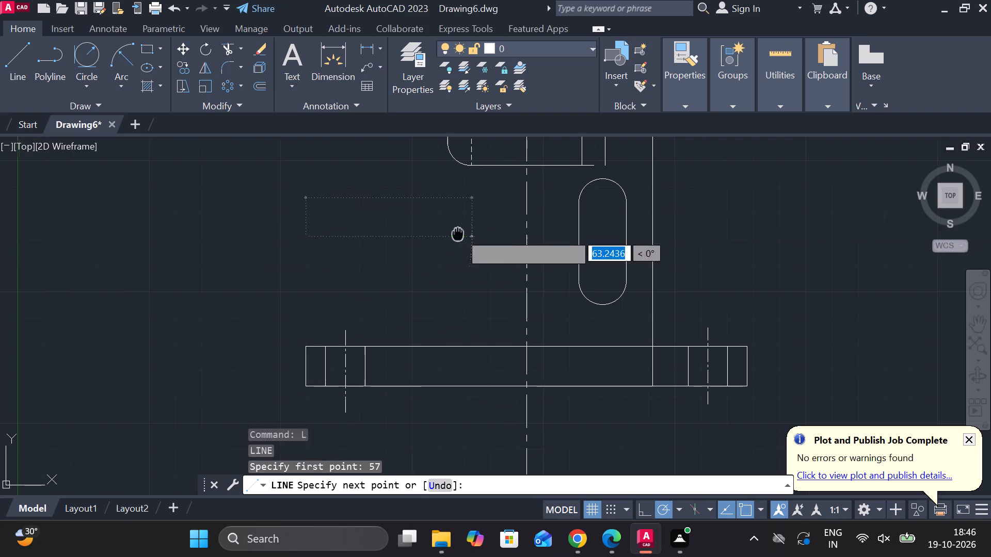
pyautogui.moveTo(454, 233); pyautogui.dragTo(430, 233, button='middle')
pyautogui.click(534, 225)
pyautogui.press('Escape')
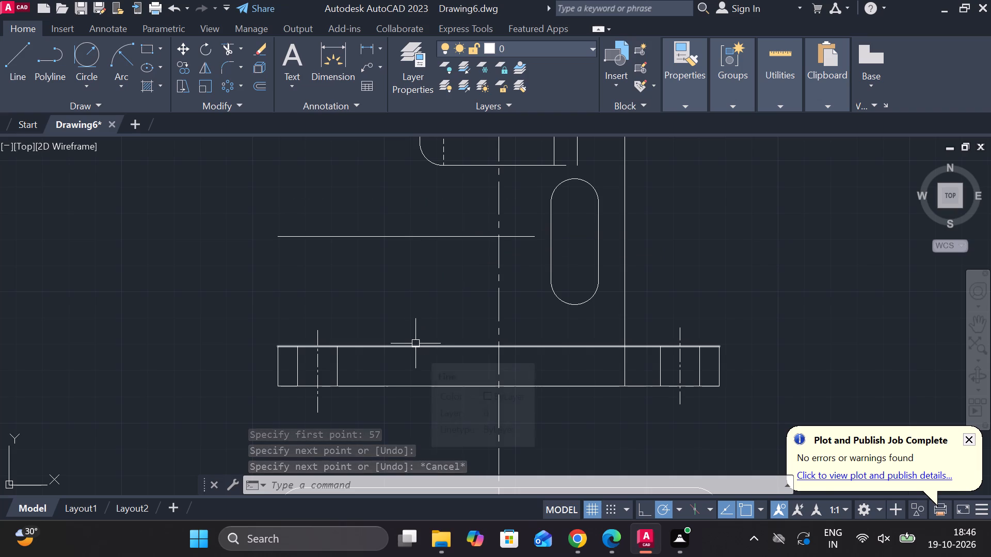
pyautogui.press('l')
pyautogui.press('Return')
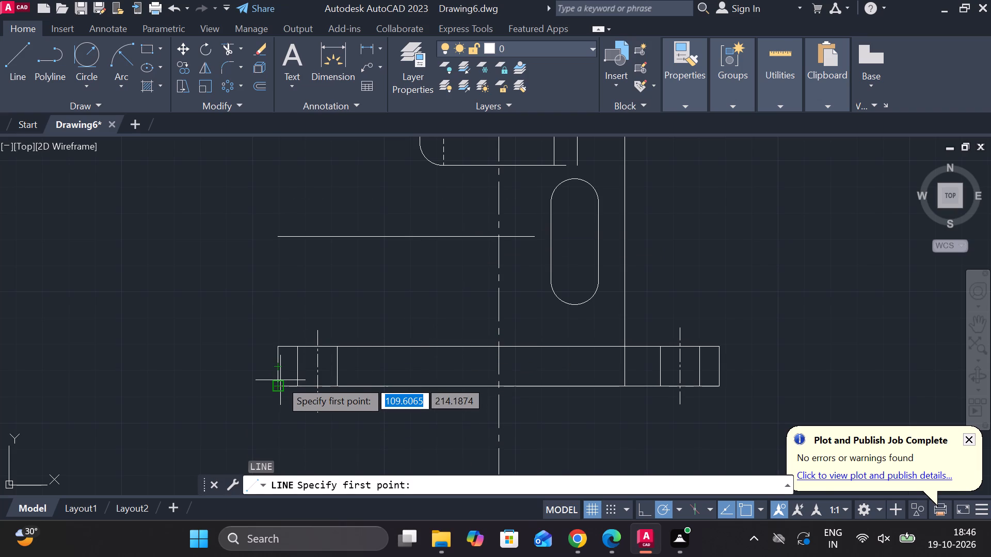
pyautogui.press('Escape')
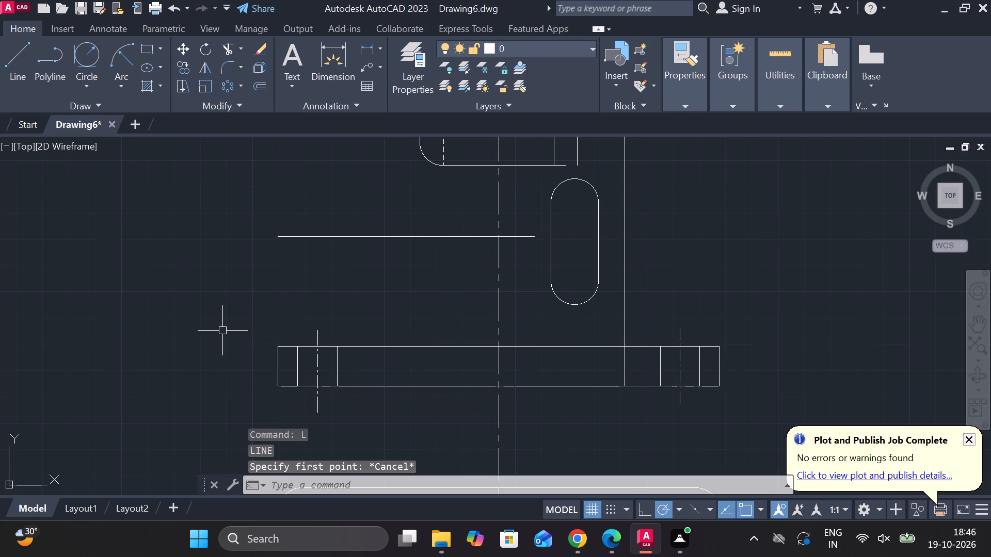
# Draw a horizontal line starting 45 above the plate's lower-left corner and ending a little past the vertical centerline.
pyautogui.press('l')
pyautogui.press('Return')
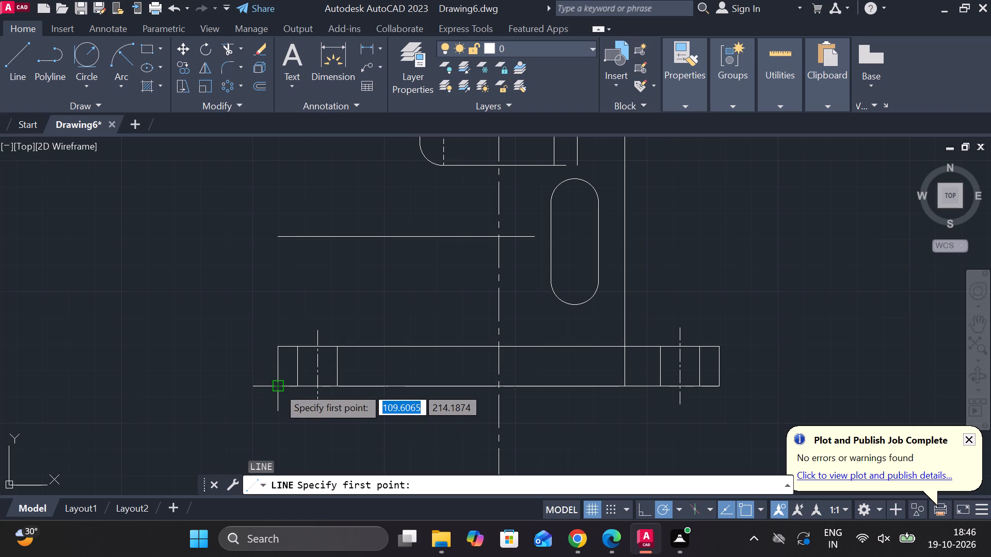
pyautogui.write('45')
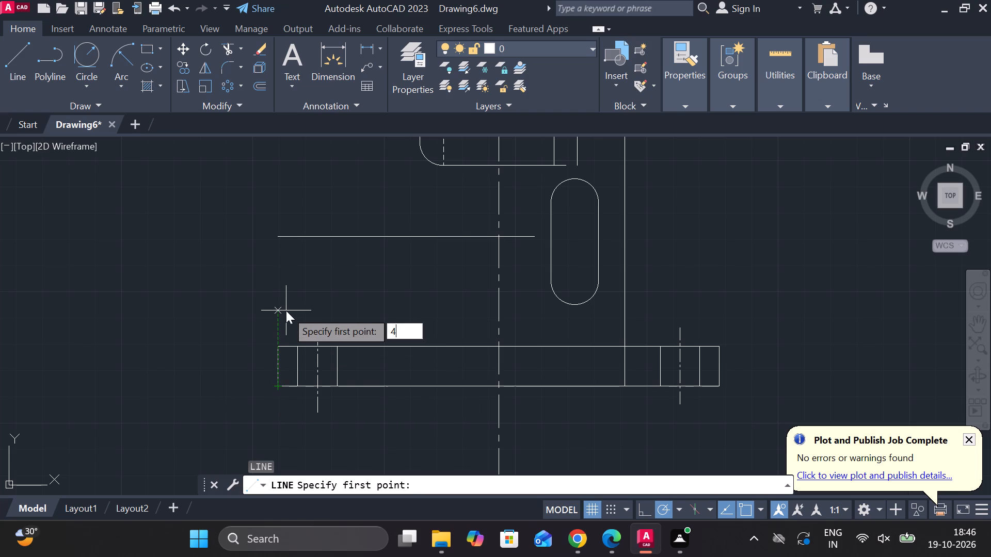
pyautogui.press('Return')
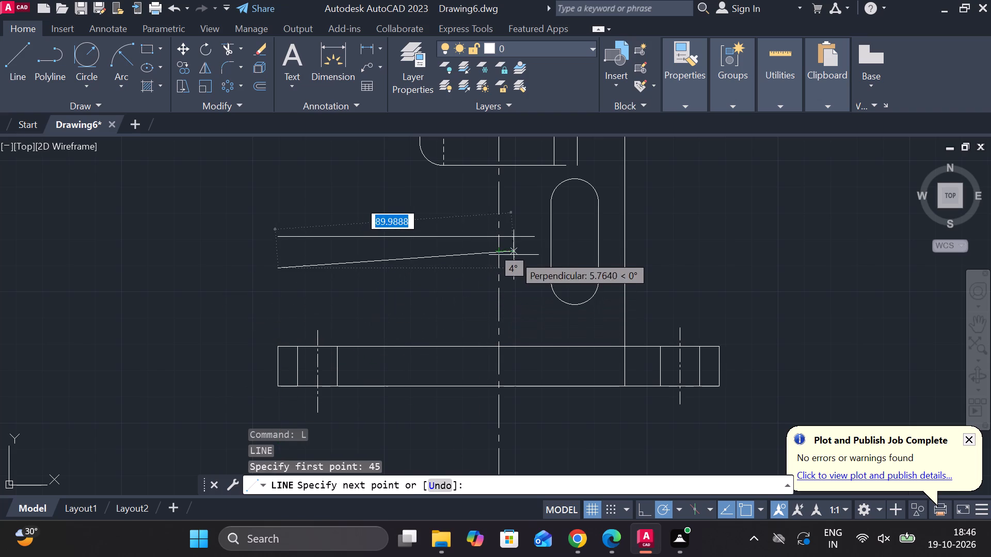
pyautogui.scroll(1, 524, 268)
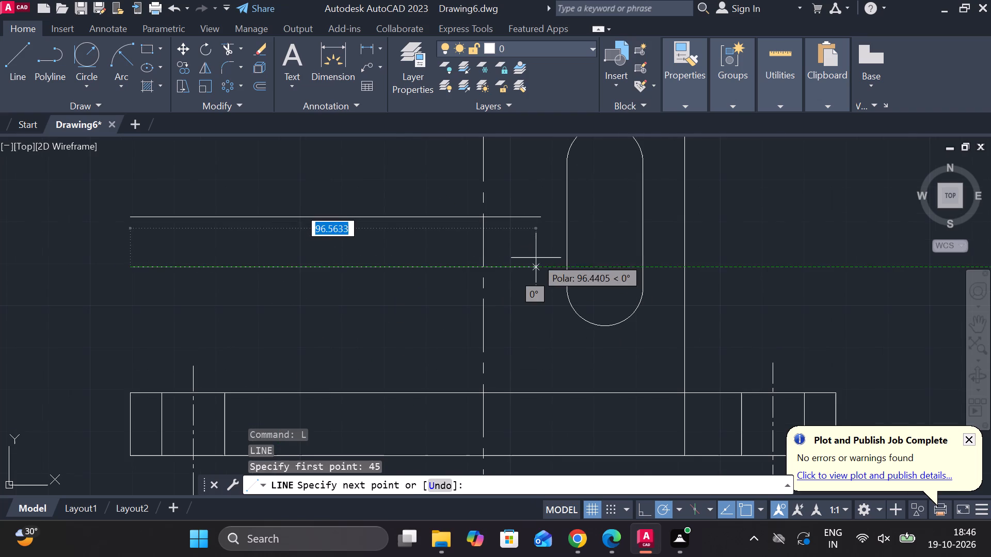
pyautogui.click(540, 259)
pyautogui.press('Escape')
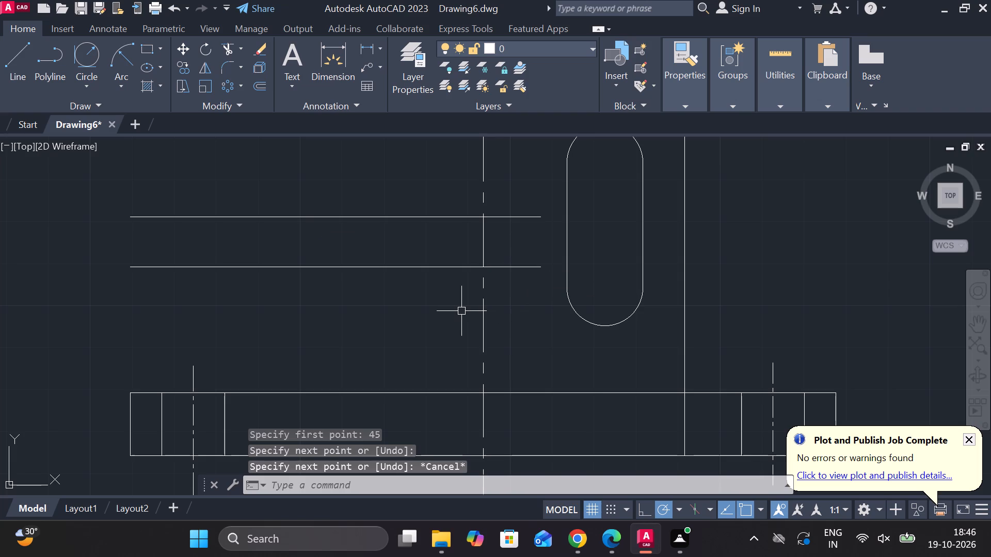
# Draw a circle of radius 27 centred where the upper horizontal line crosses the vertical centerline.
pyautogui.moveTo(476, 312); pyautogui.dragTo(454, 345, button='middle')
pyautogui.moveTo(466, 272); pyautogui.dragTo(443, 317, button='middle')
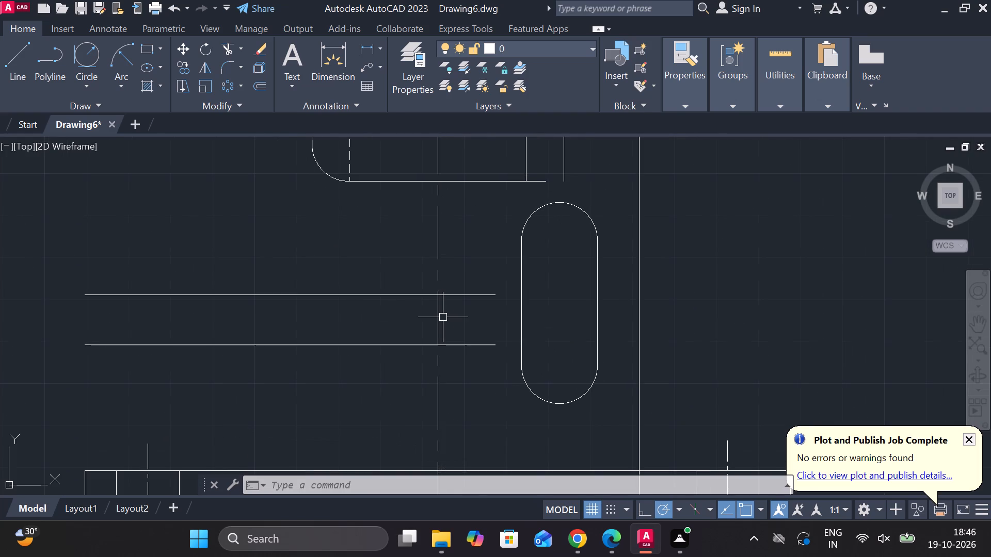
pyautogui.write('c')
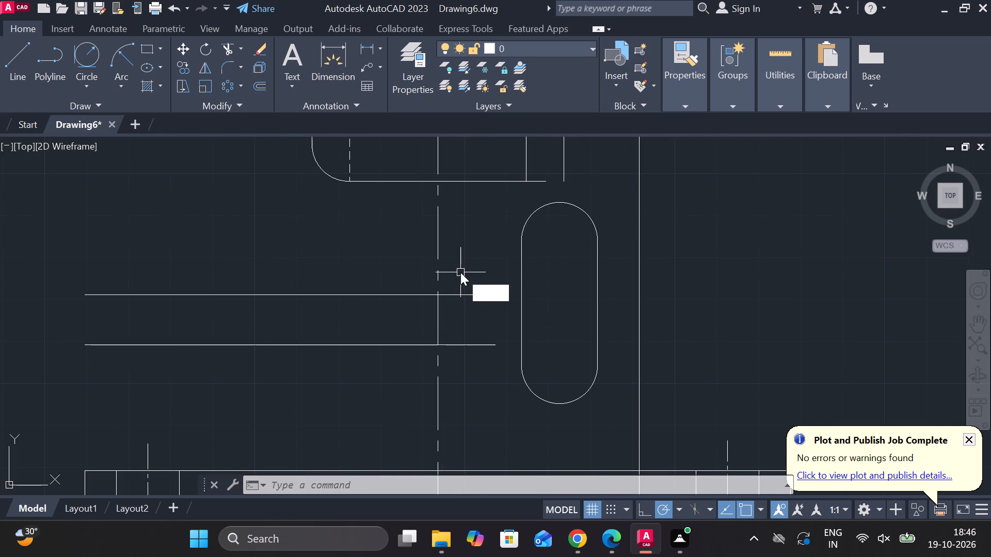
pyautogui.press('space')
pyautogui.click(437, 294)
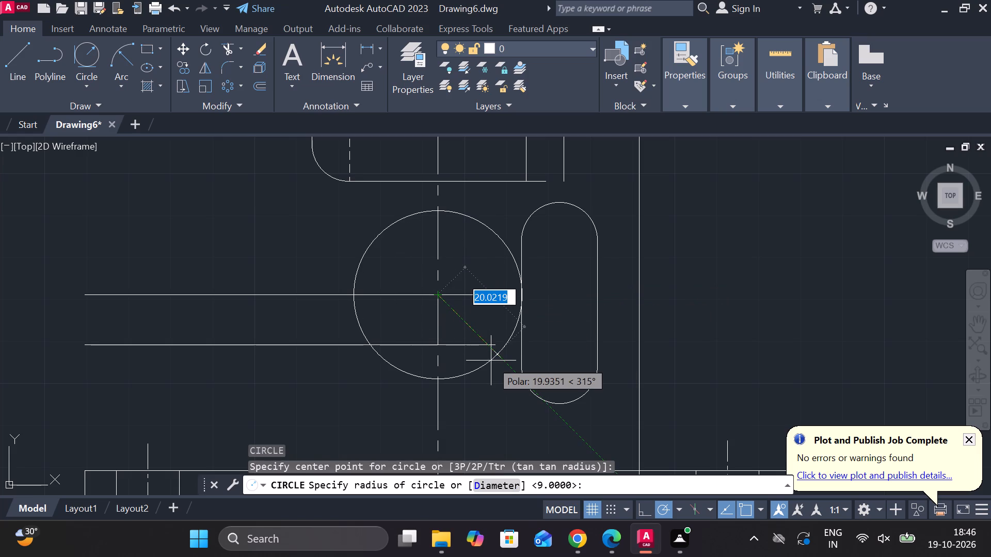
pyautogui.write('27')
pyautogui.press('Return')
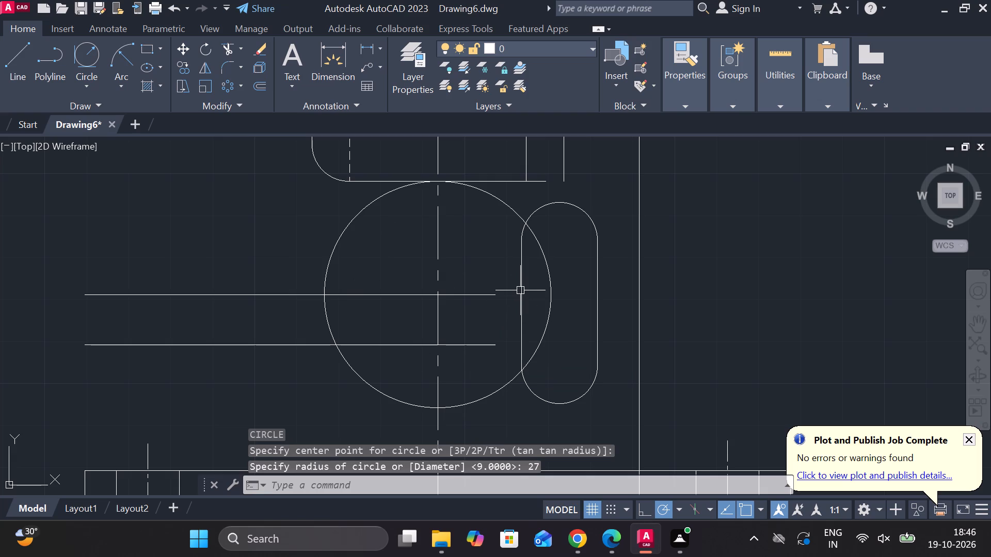
# Trim the body's bottom edge between the vertical centerline and the right inner wall.
pyautogui.write('tr')
pyautogui.press('space')
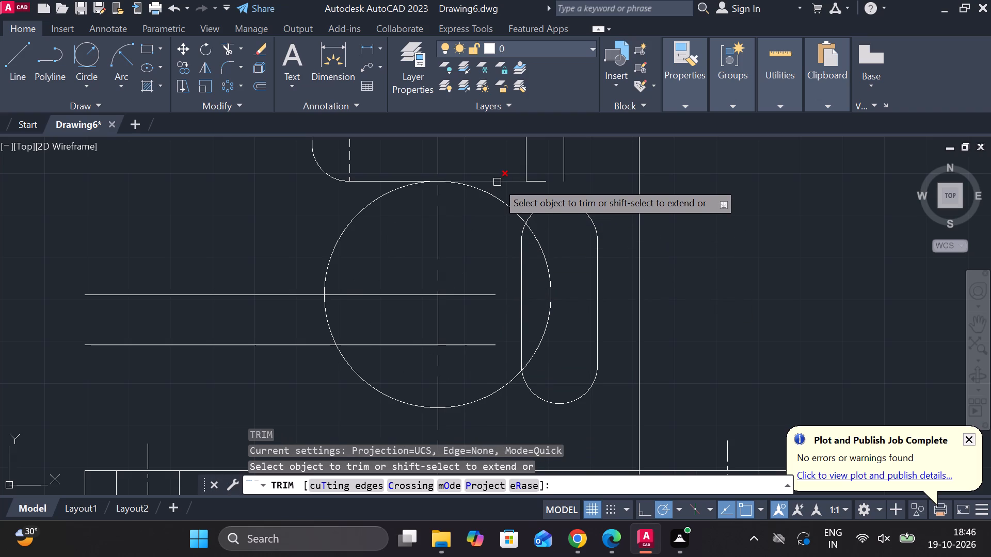
pyautogui.click(497, 182)
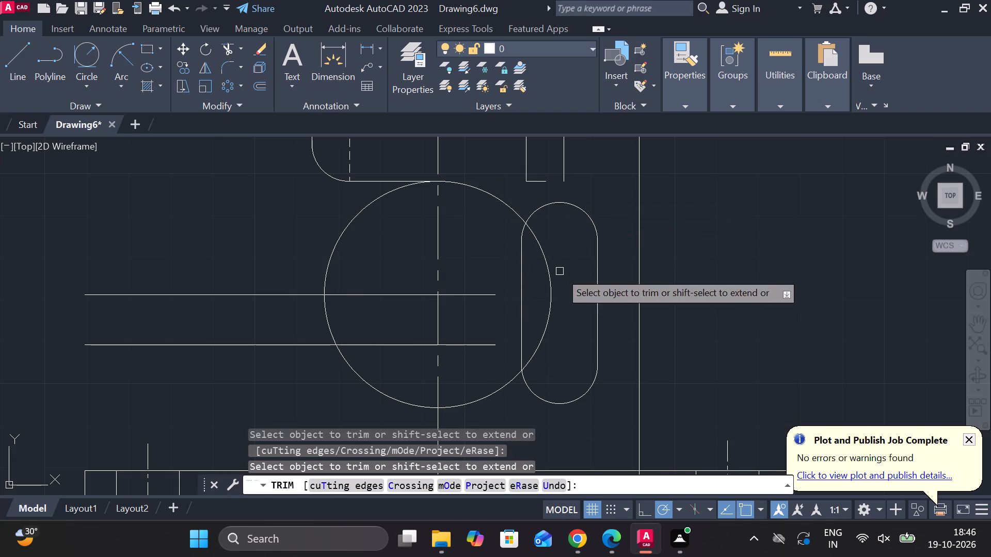
pyautogui.scroll(-2, 572, 318)
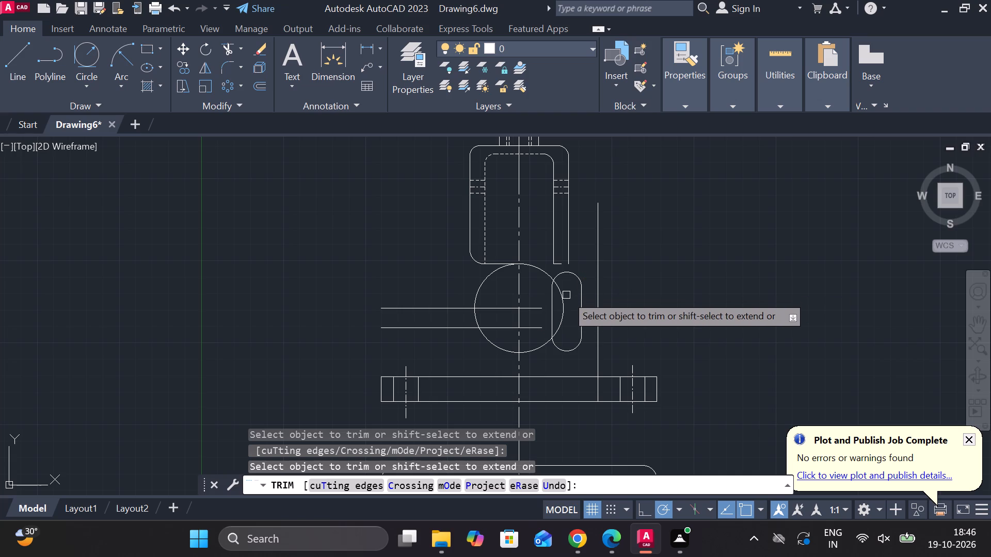
pyautogui.press('Escape')
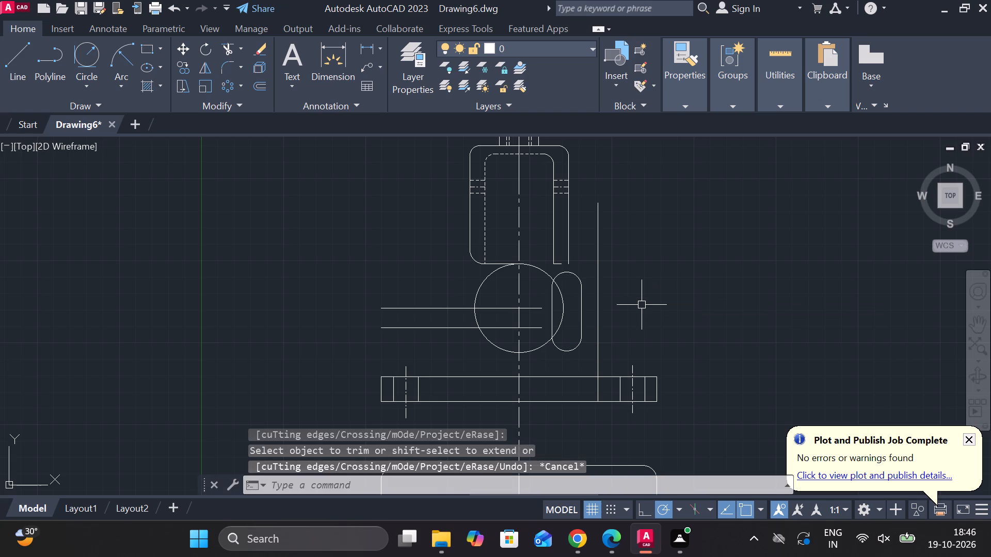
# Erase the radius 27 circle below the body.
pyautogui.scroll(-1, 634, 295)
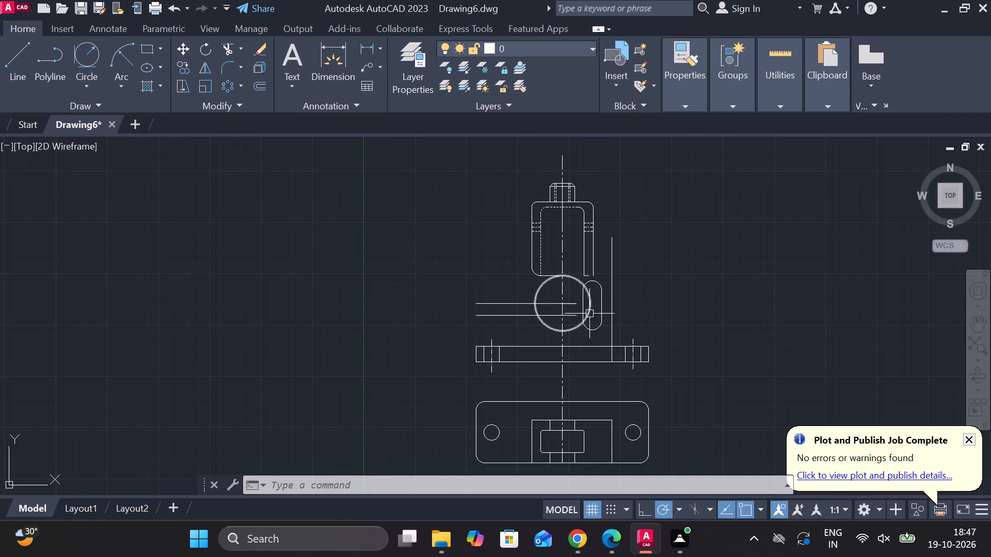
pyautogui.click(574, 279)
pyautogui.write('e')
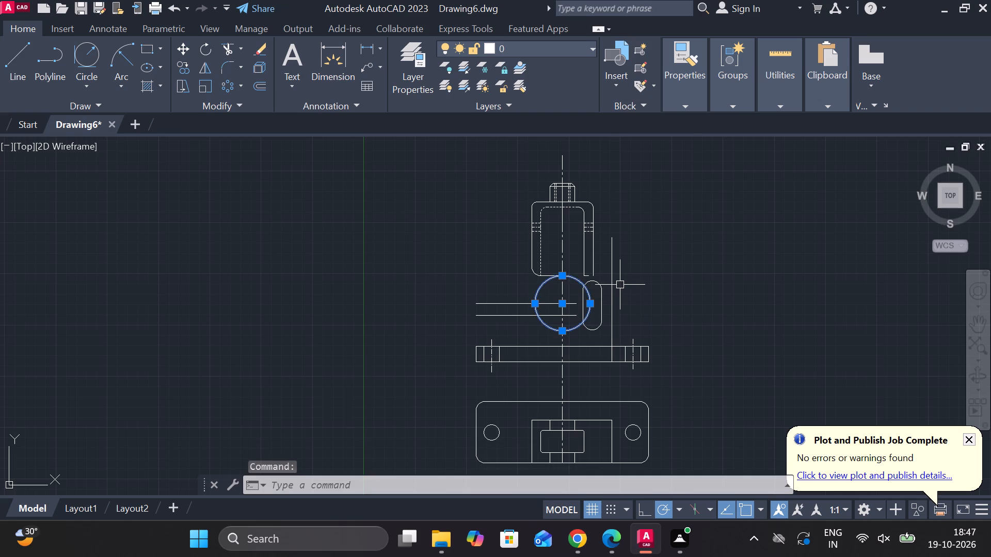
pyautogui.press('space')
# Draw a vertical line starting on the plate's bottom edge 12 right of the centerline and ending above the upper horizontal line.
pyautogui.scroll(2, 582, 313)
pyautogui.moveTo(557, 310); pyautogui.dragTo(525, 296, button='middle')
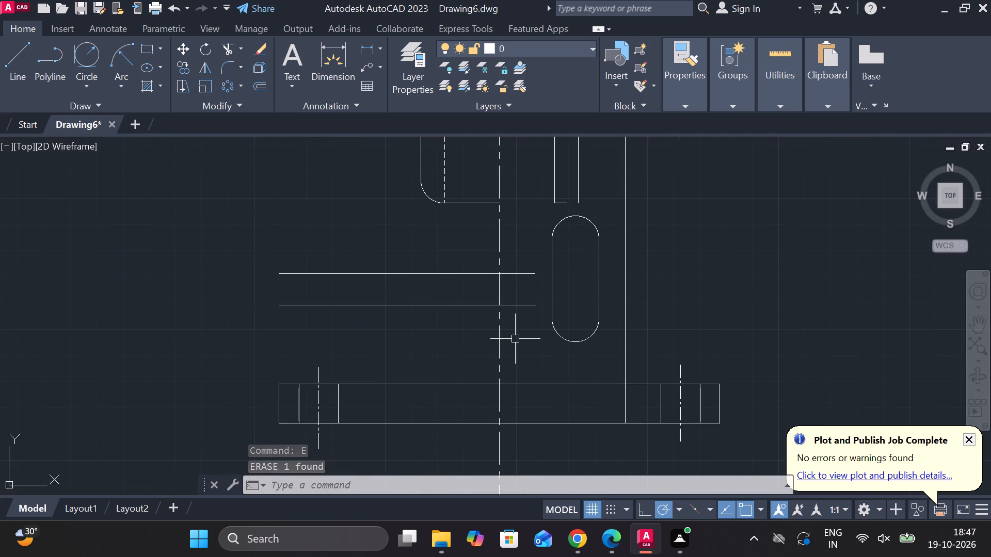
pyautogui.moveTo(506, 361); pyautogui.dragTo(498, 358, button='middle')
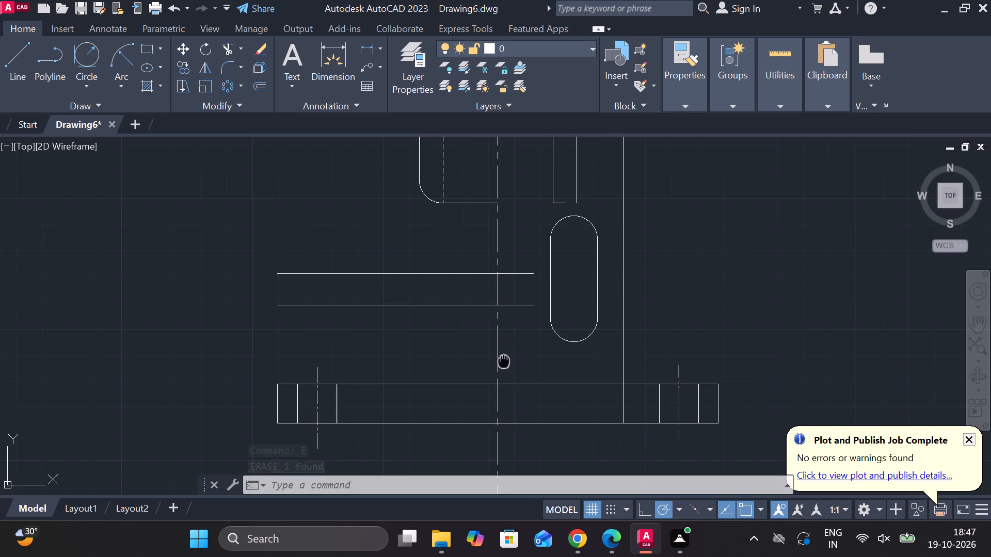
pyautogui.moveTo(498, 358); pyautogui.dragTo(488, 327, button='middle')
pyautogui.press('l')
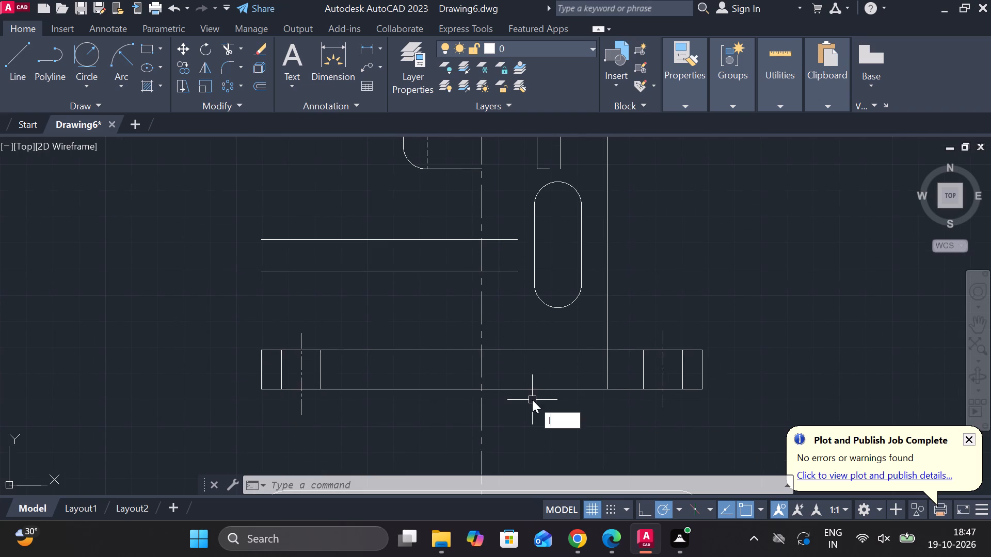
pyautogui.press('Return')
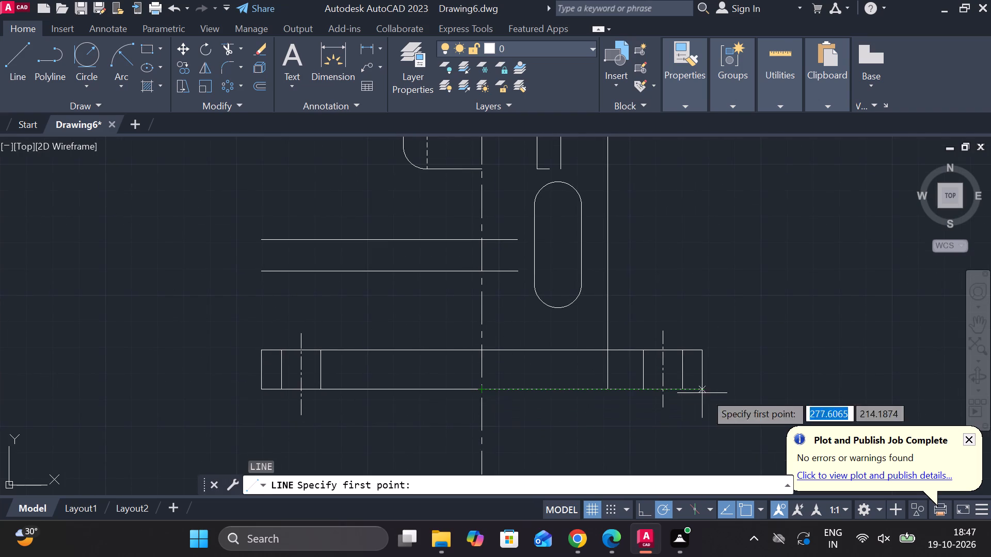
pyautogui.write('12')
pyautogui.press('space')
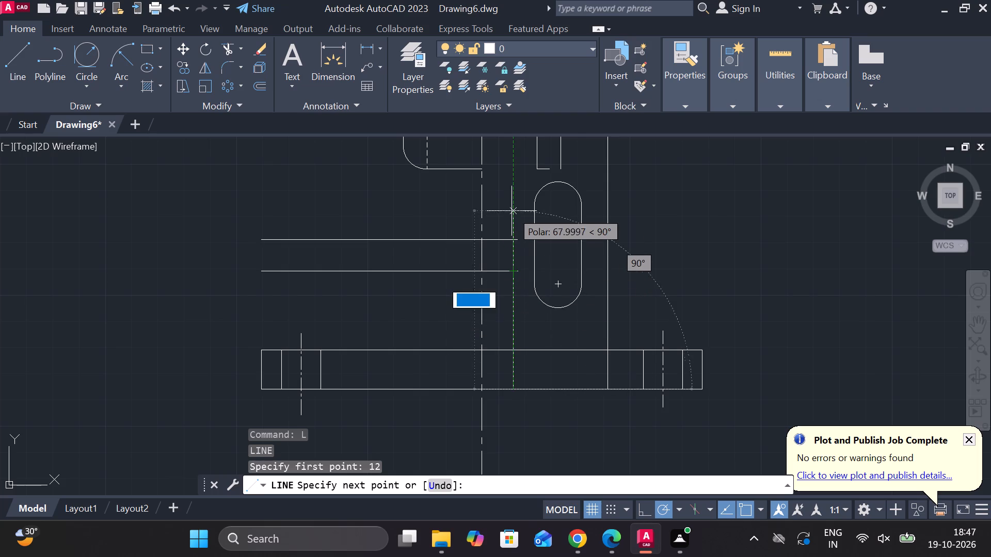
pyautogui.click(510, 187)
pyautogui.press('Escape')
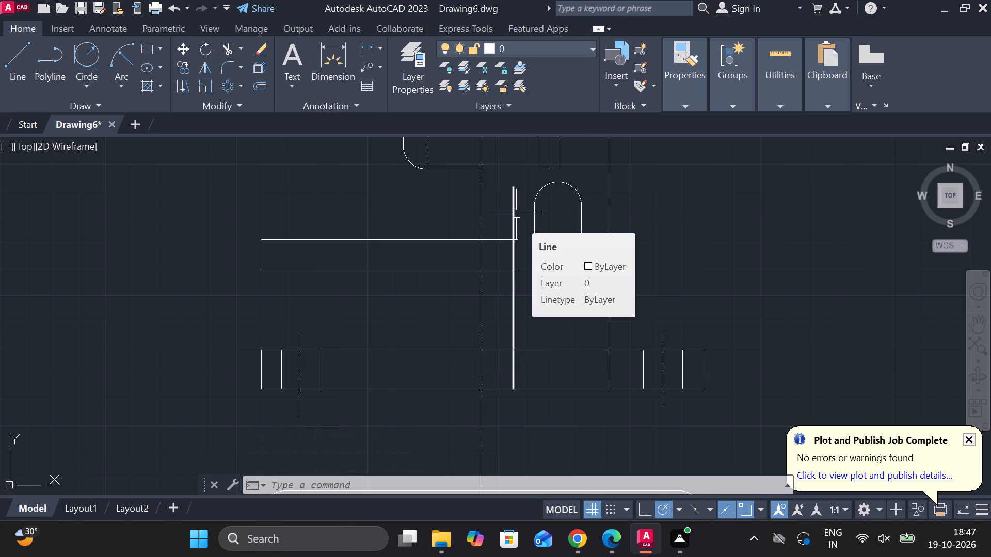
# Draw a circle of radius 51 centred where the new vertical line crosses the upper horizontal line.
pyautogui.scroll(-1, 517, 216)
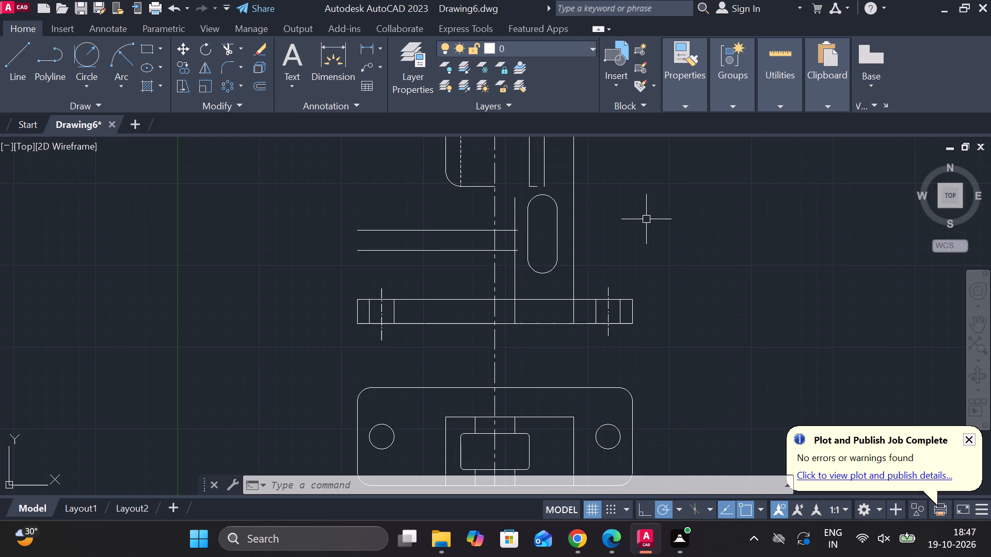
pyautogui.write('c')
pyautogui.press('space')
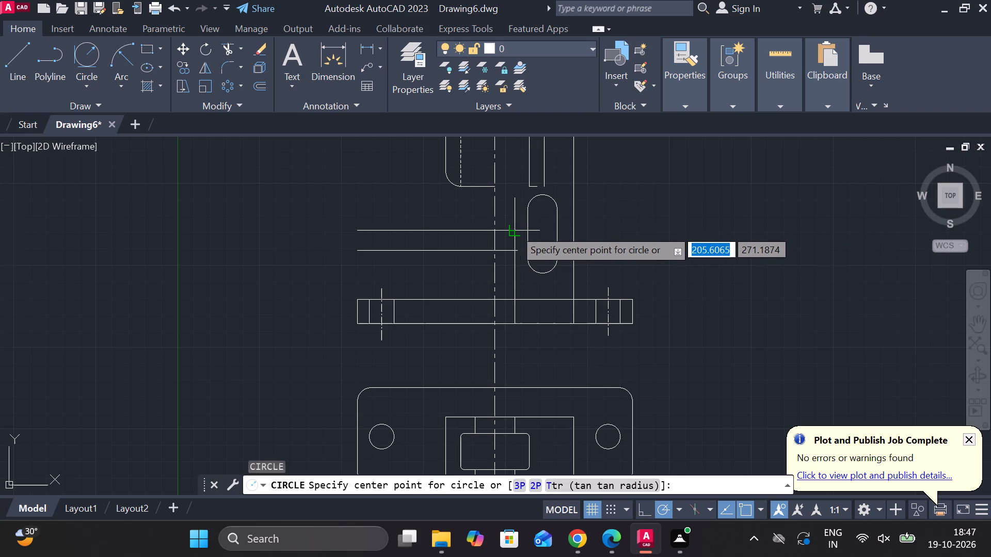
pyautogui.click(515, 229)
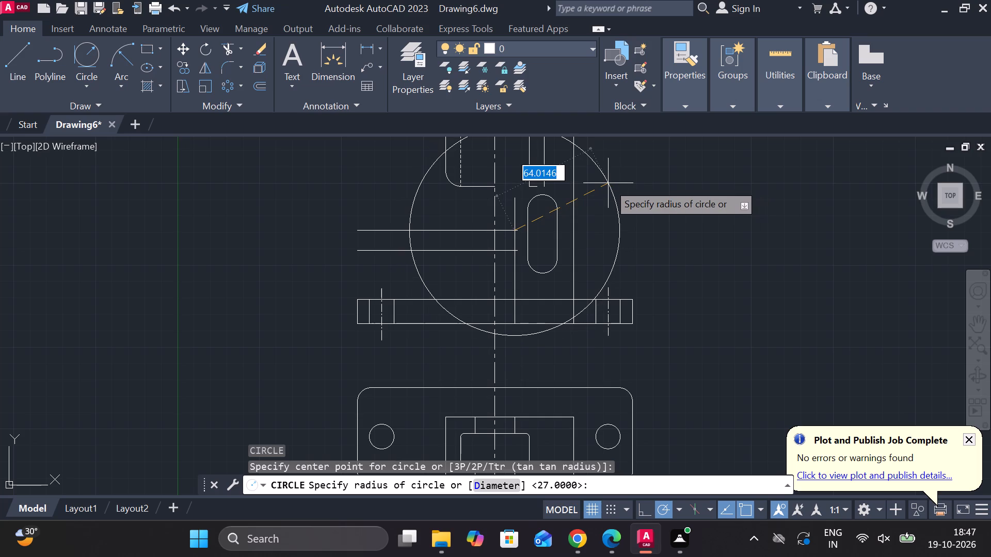
pyautogui.moveTo(607, 184); pyautogui.dragTo(569, 216, button='middle')
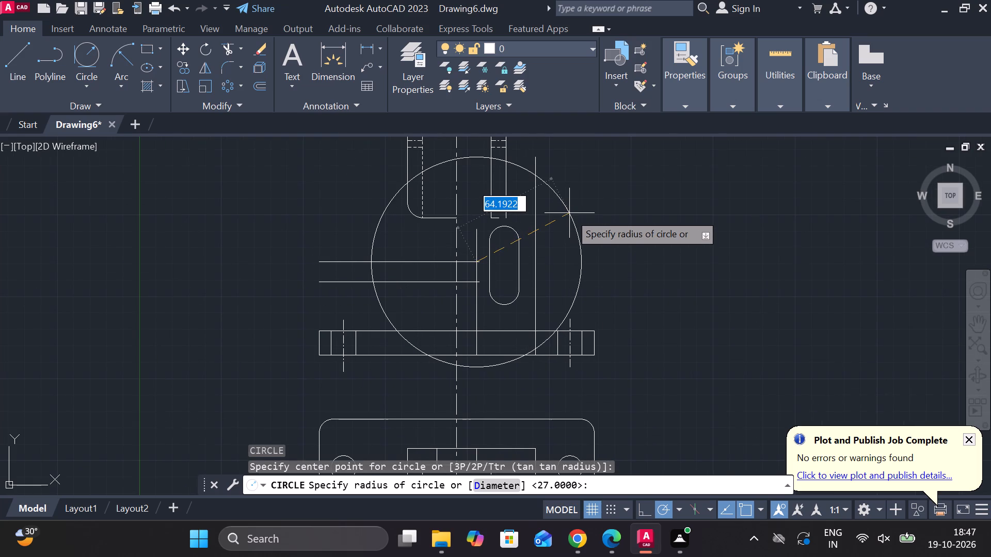
pyautogui.press('5')
pyautogui.write('1')
pyautogui.press('space')
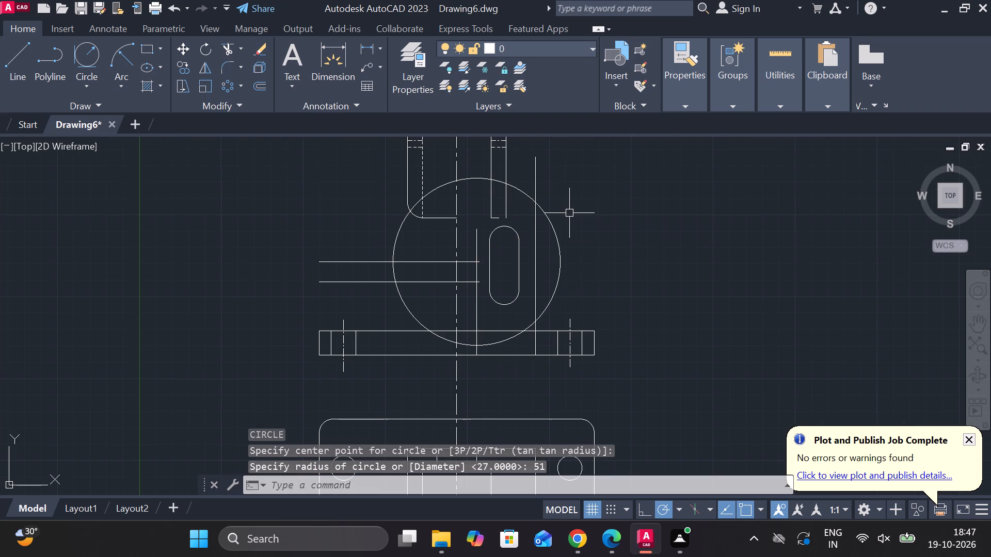
pyautogui.press('Escape')
# Trim the circle's arc between the body's right inner and outer walls, and the outer wall's part inside the circle.
pyautogui.write('tr')
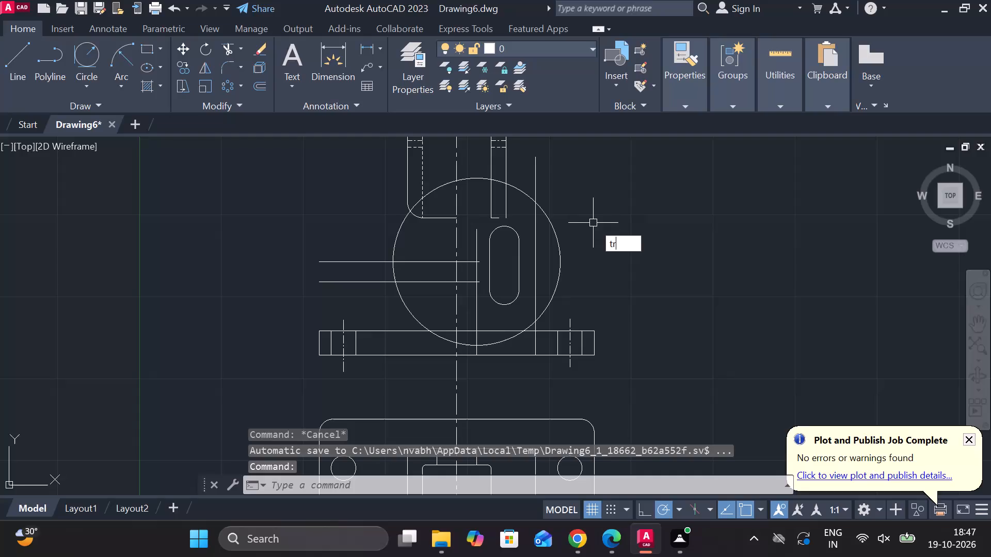
pyautogui.click(619, 255)
pyautogui.moveTo(543, 227); pyautogui.dragTo(528, 282, button='middle')
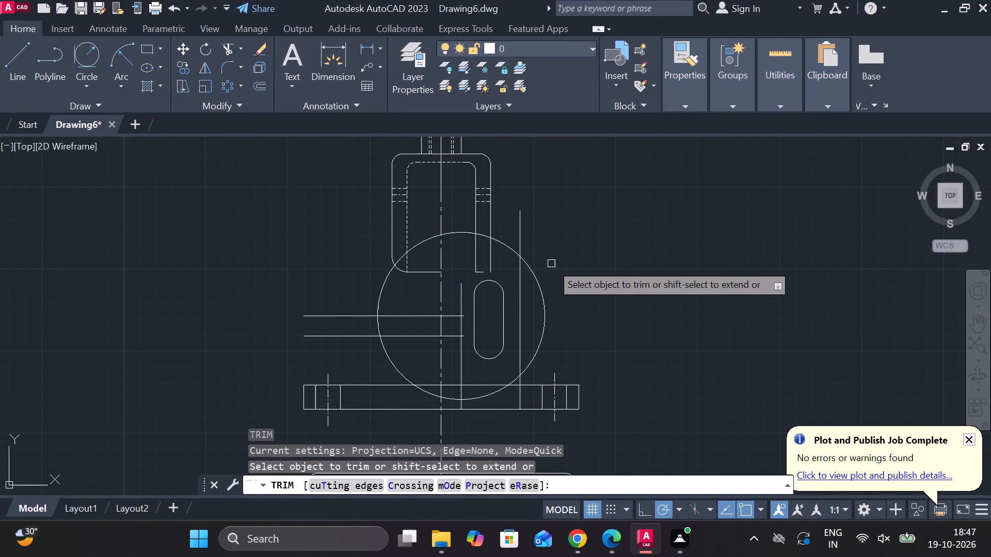
pyautogui.click(484, 239)
pyautogui.click(488, 254)
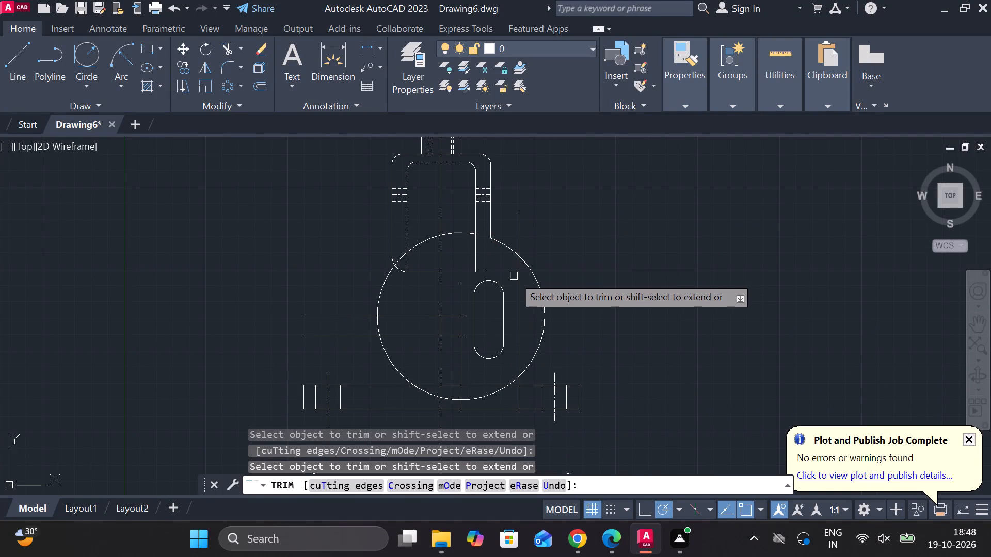
# Trim off the part of the tall vertical line right of the slot that extends above the circle.
pyautogui.middleClick(569, 260)
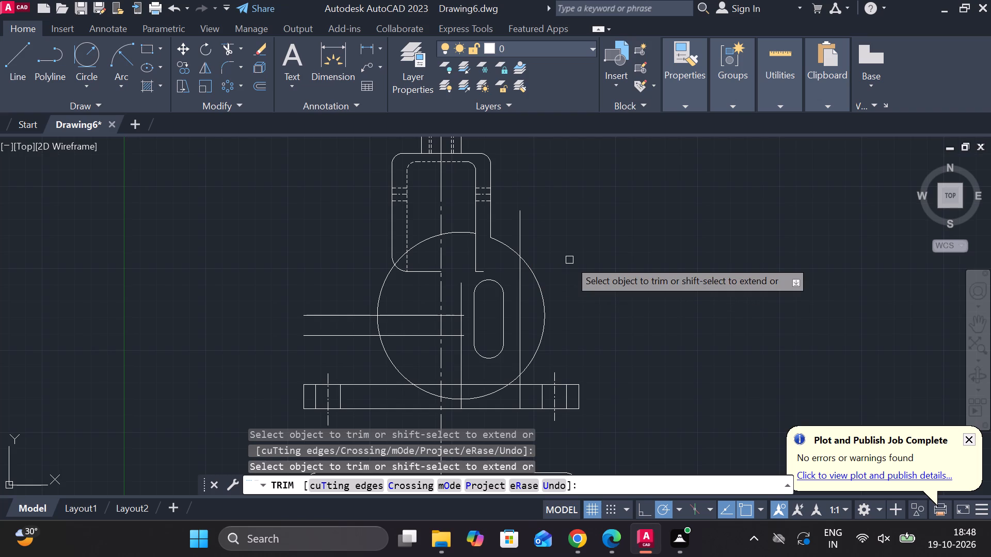
pyautogui.scroll(-1, 569, 260)
pyautogui.scroll(1, 573, 268)
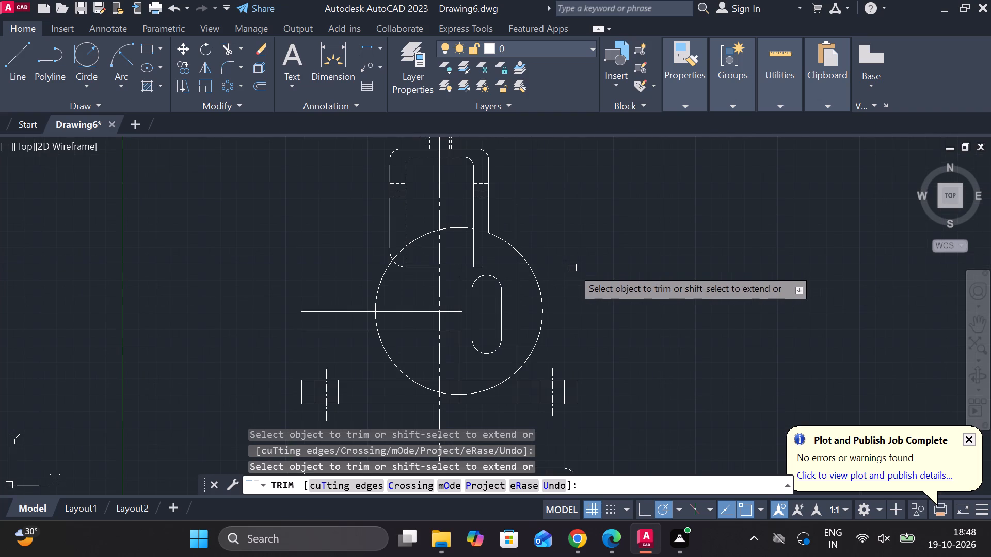
pyautogui.click(514, 236)
pyautogui.click(522, 230)
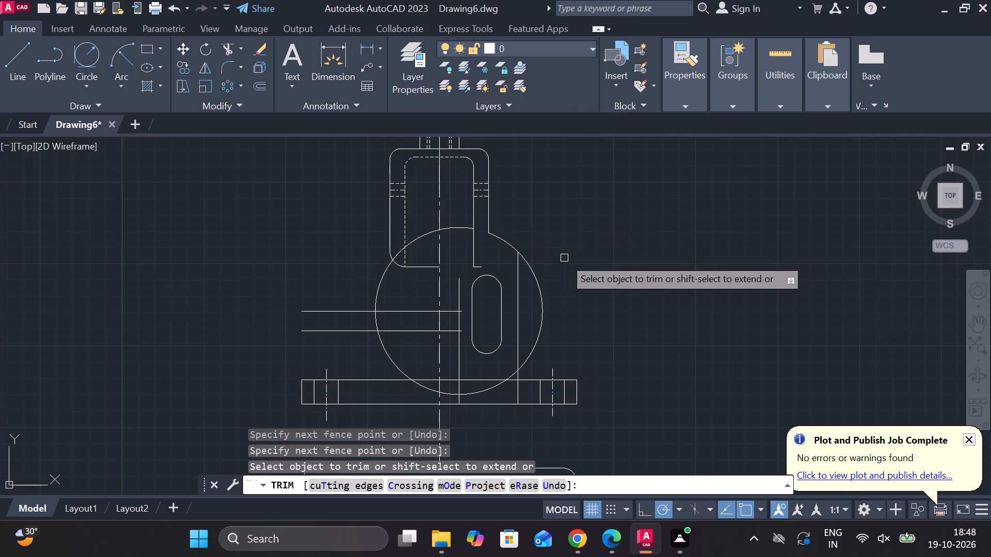
pyautogui.moveTo(554, 258); pyautogui.dragTo(536, 217, button='middle')
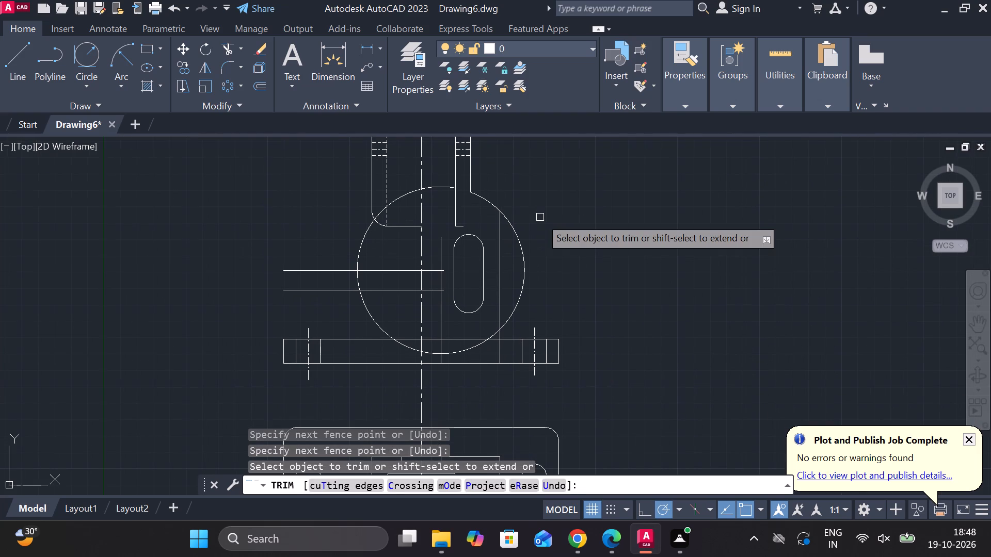
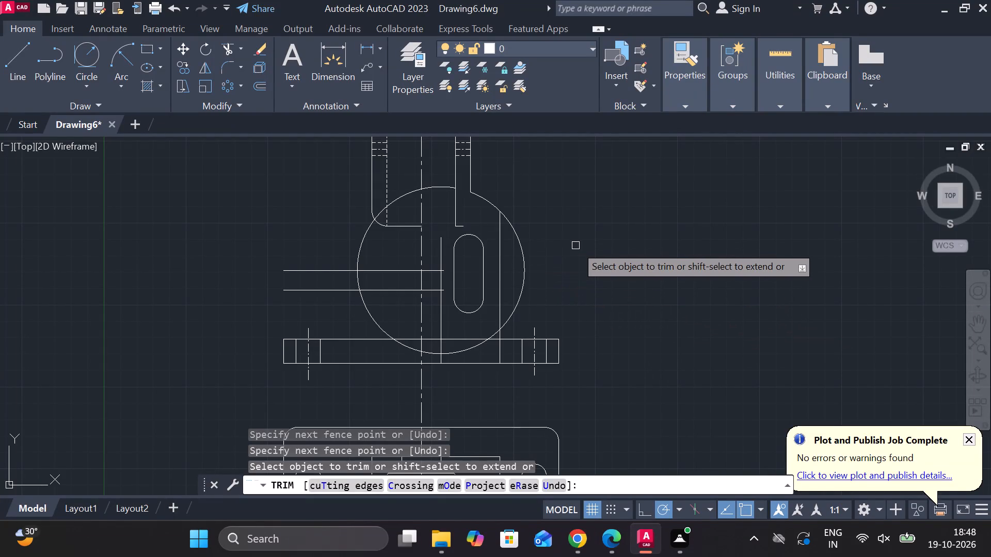
# Undo the last trims around the radius 51 circle and the circle itself.
pyautogui.press('Escape')
pyautogui.click(524, 250)
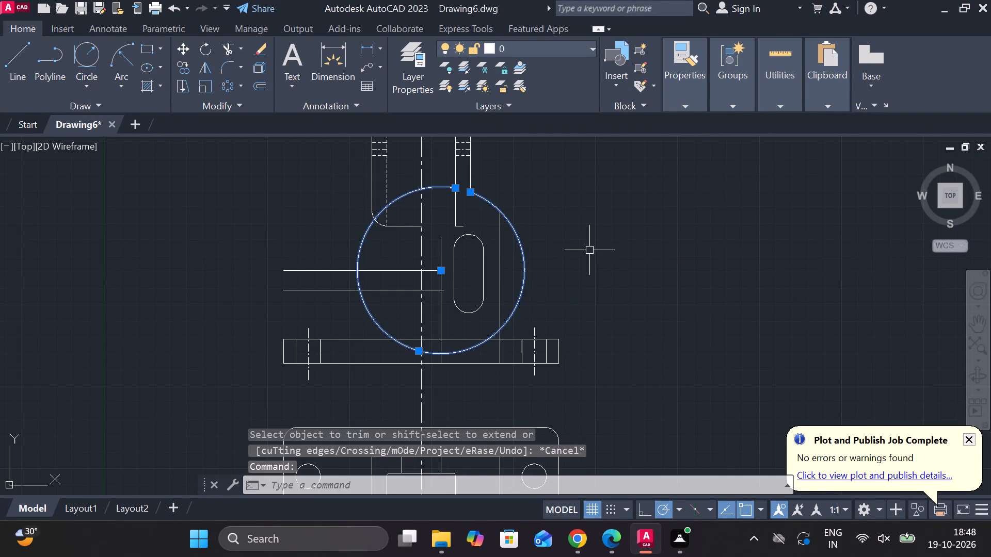
pyautogui.press('e')
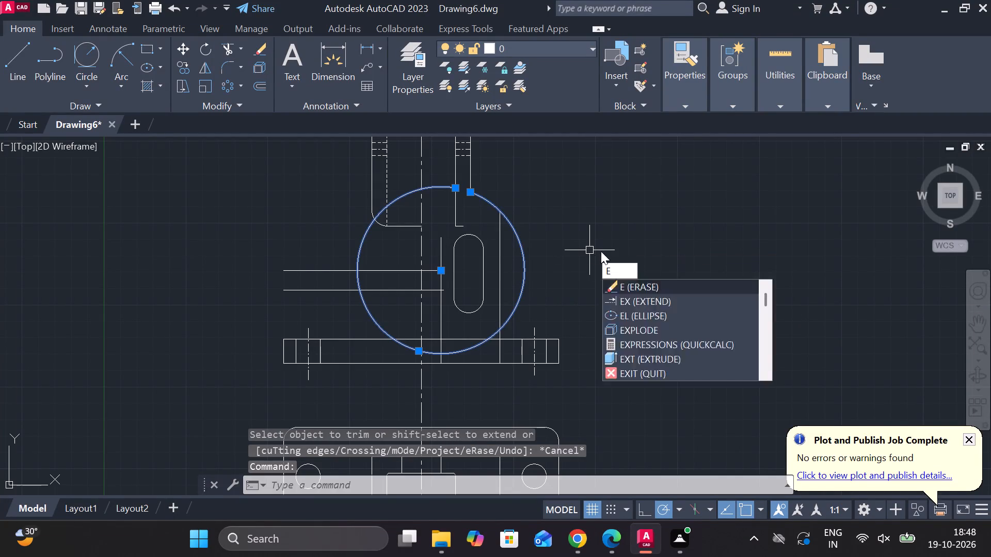
pyautogui.press('Escape')
pyautogui.hotkey('ctrl', 'z')
pyautogui.hotkey('ctrl', 'z')
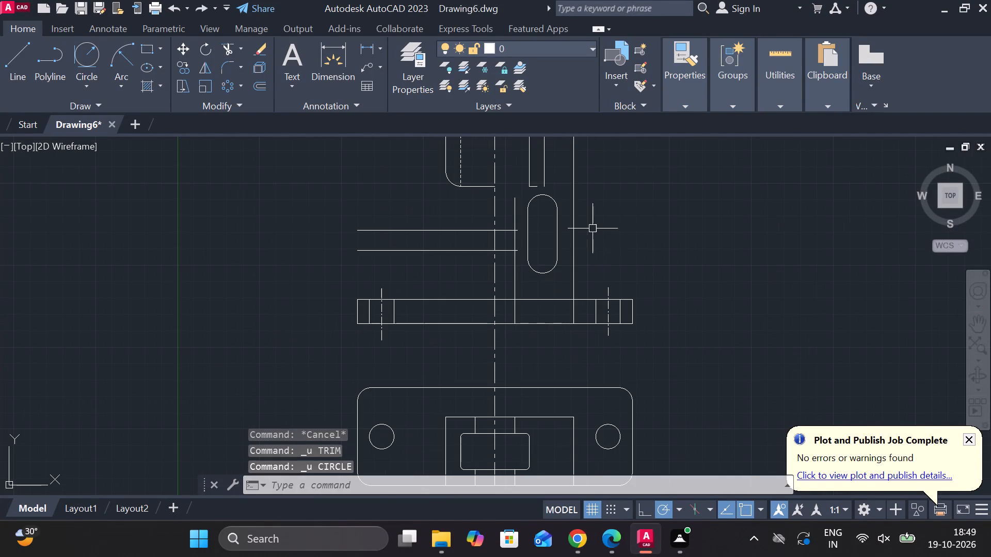
# Shorten the lower horizontal line at its inner end so it stops just before the centerline.
pyautogui.moveTo(594, 227); pyautogui.dragTo(563, 314, button='middle')
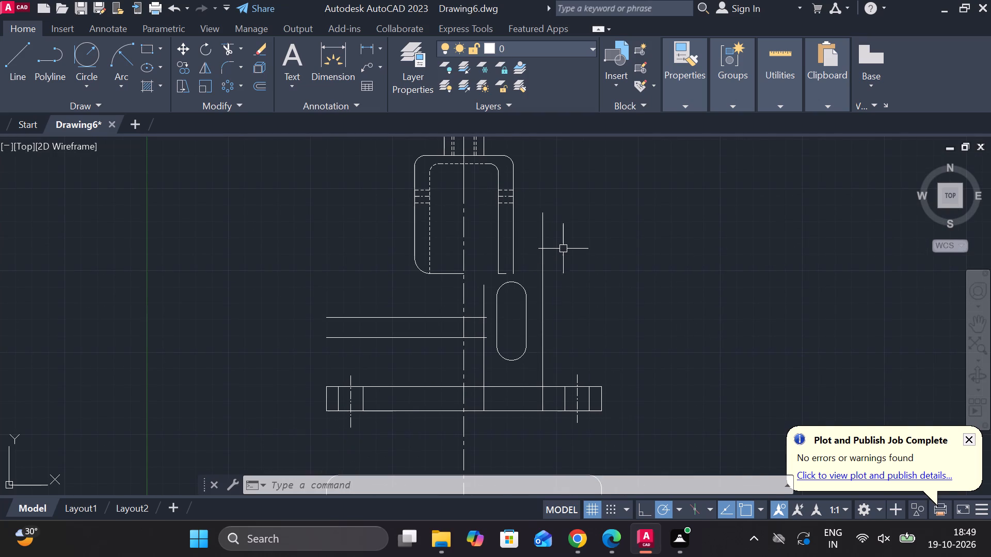
pyautogui.scroll(1, 554, 273)
pyautogui.scroll(-2, 536, 298)
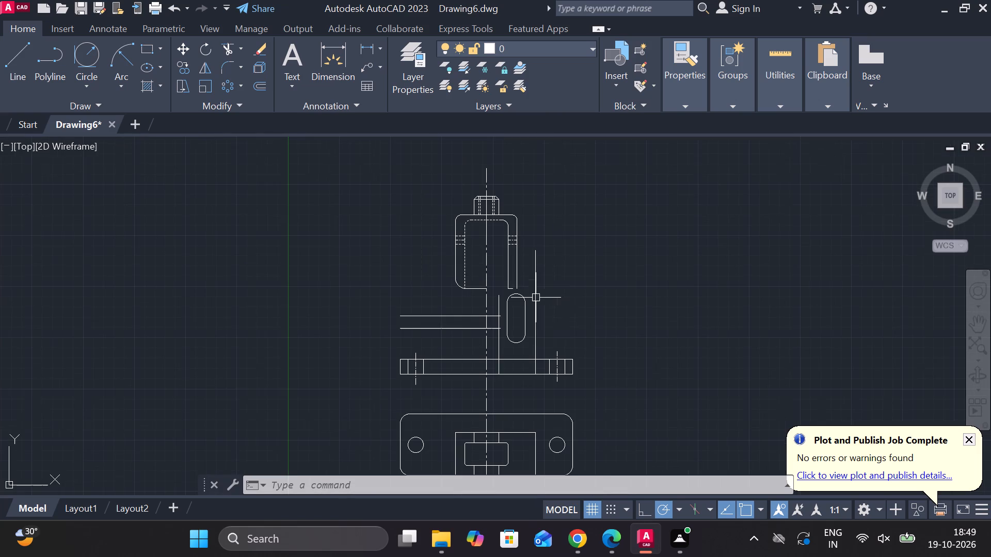
pyautogui.moveTo(569, 328); pyautogui.dragTo(542, 292, button='middle')
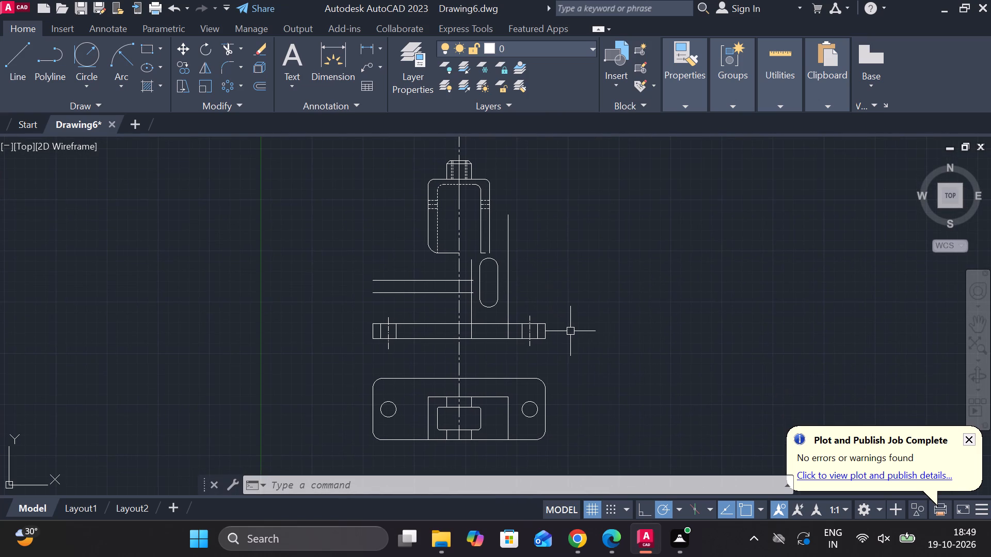
pyautogui.scroll(2, 459, 290)
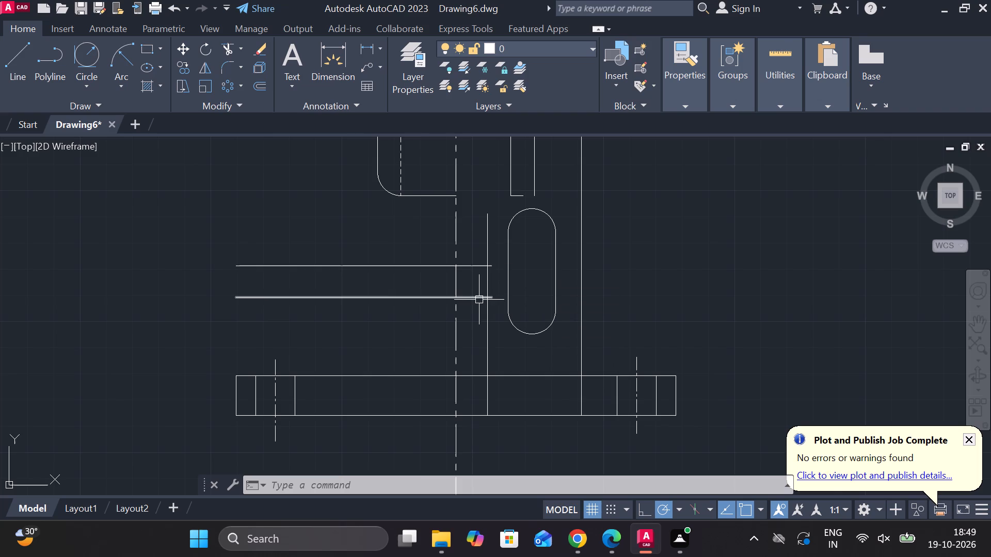
pyautogui.click(478, 299)
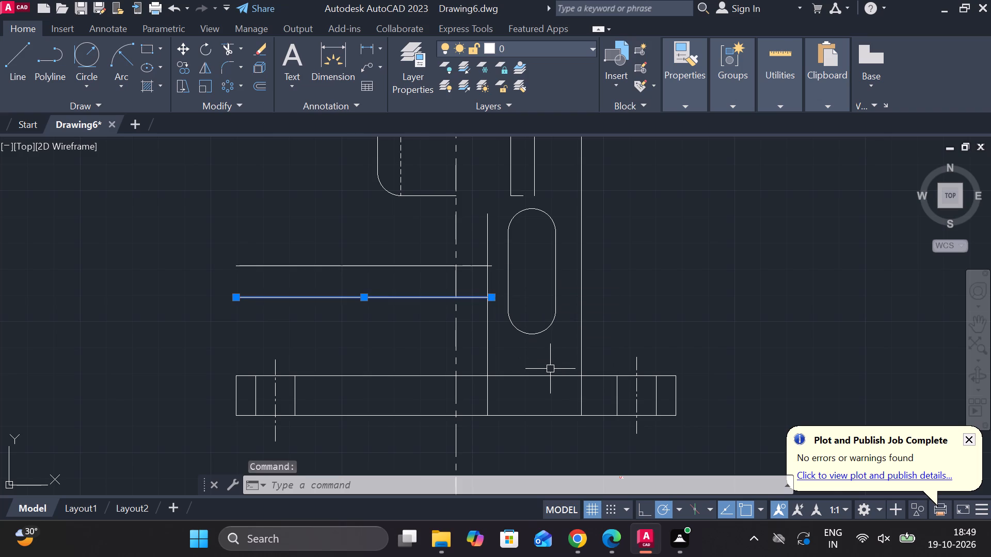
pyautogui.click(494, 298)
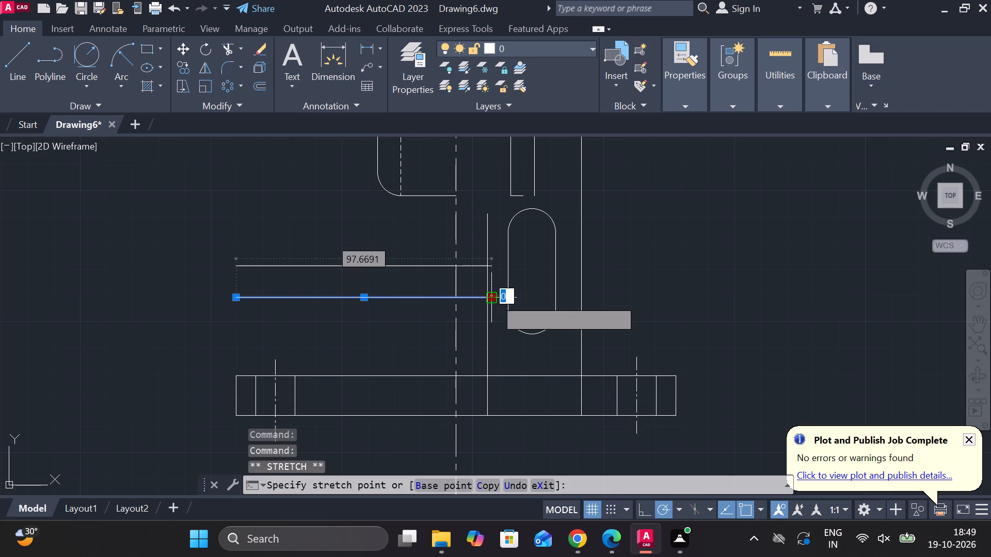
pyautogui.click(430, 296)
pyautogui.press('Escape')
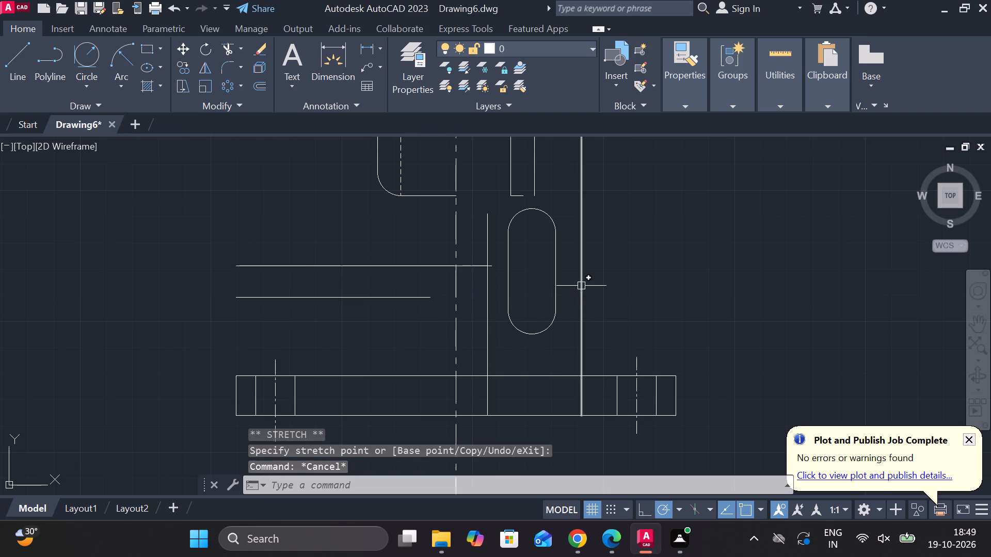
# Draw a circle of radius 51 centred where the short vertical line crosses the upper horizontal line.
pyautogui.write('c')
pyautogui.press('space')
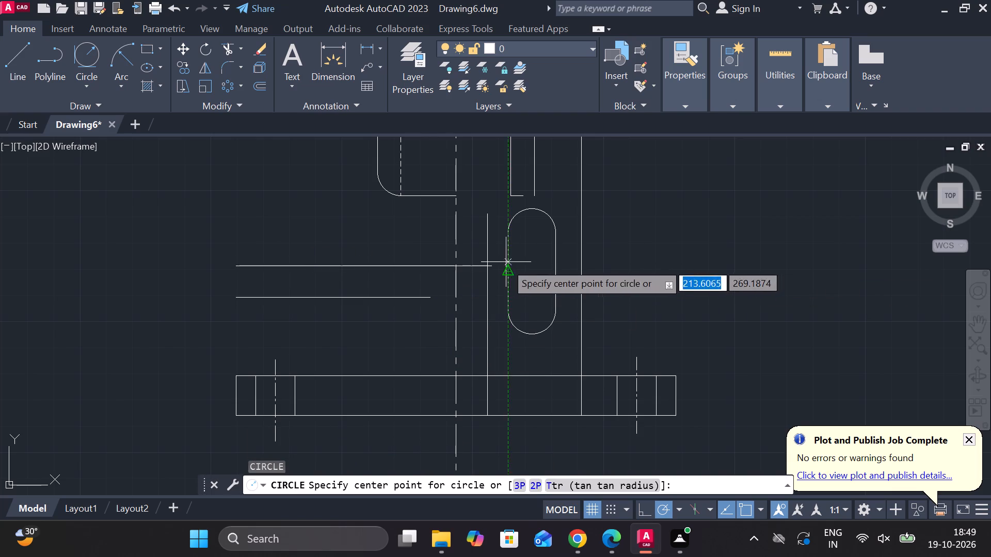
pyautogui.click(483, 266)
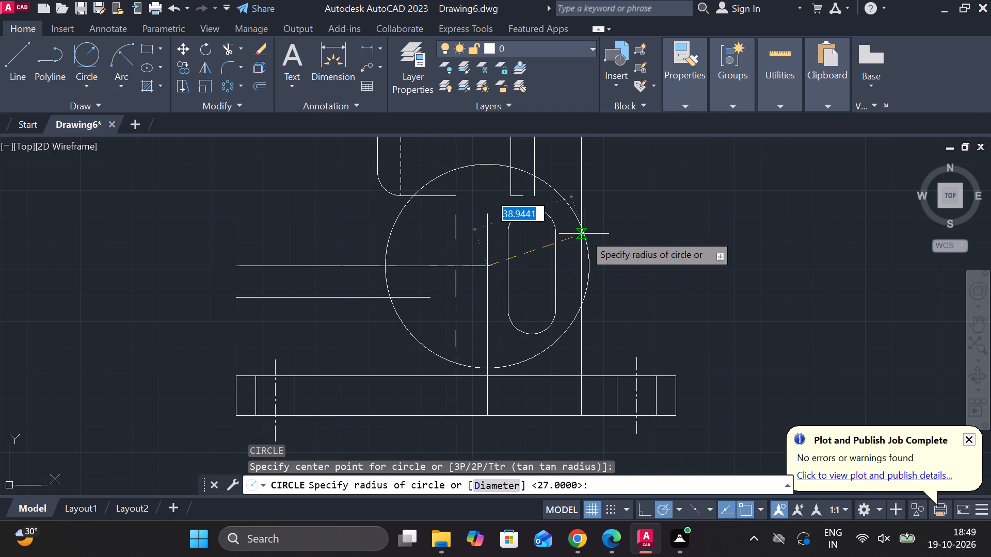
pyautogui.scroll(-2, 585, 233)
pyautogui.scroll(1, 581, 225)
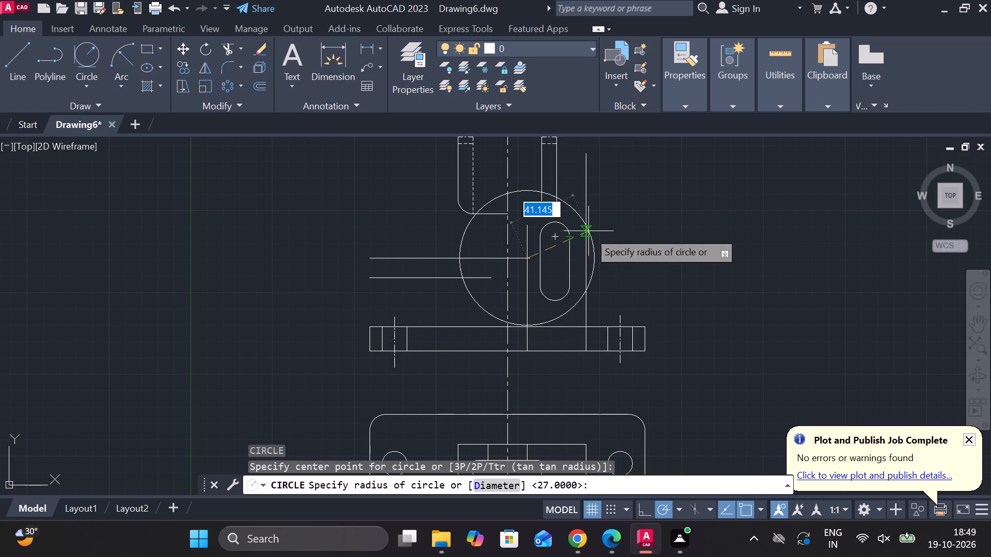
pyautogui.scroll(3, 588, 256)
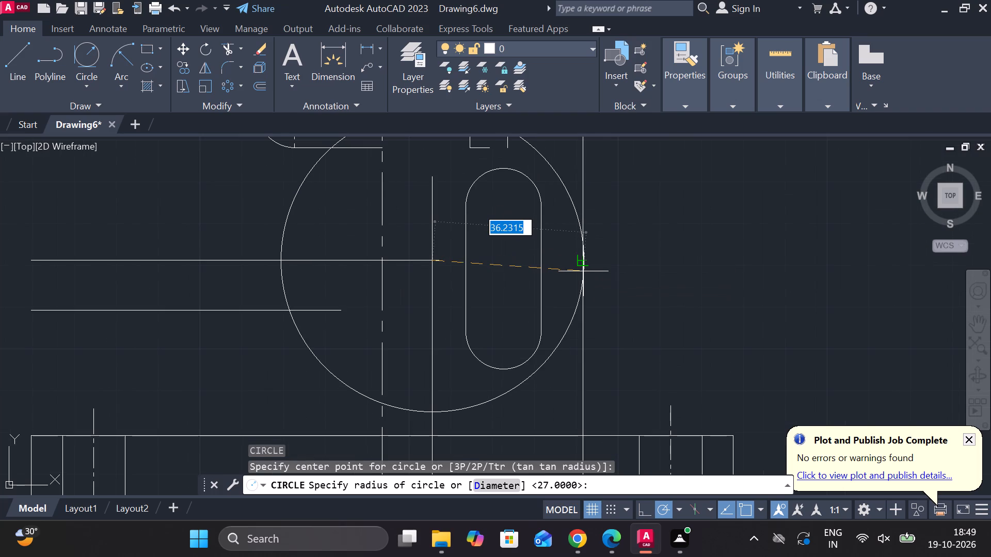
pyautogui.scroll(-1, 583, 271)
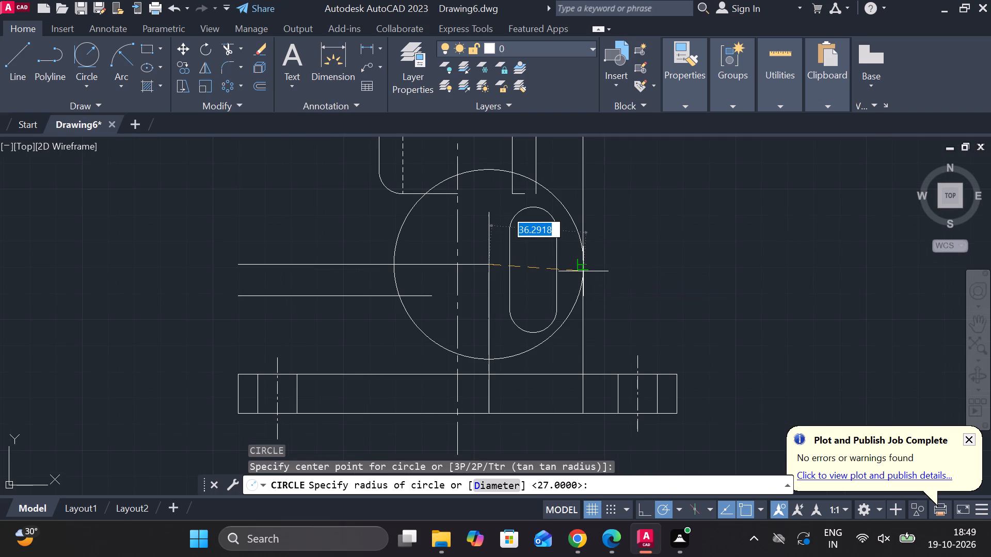
pyautogui.moveTo(570, 208); pyautogui.dragTo(508, 267, button='middle')
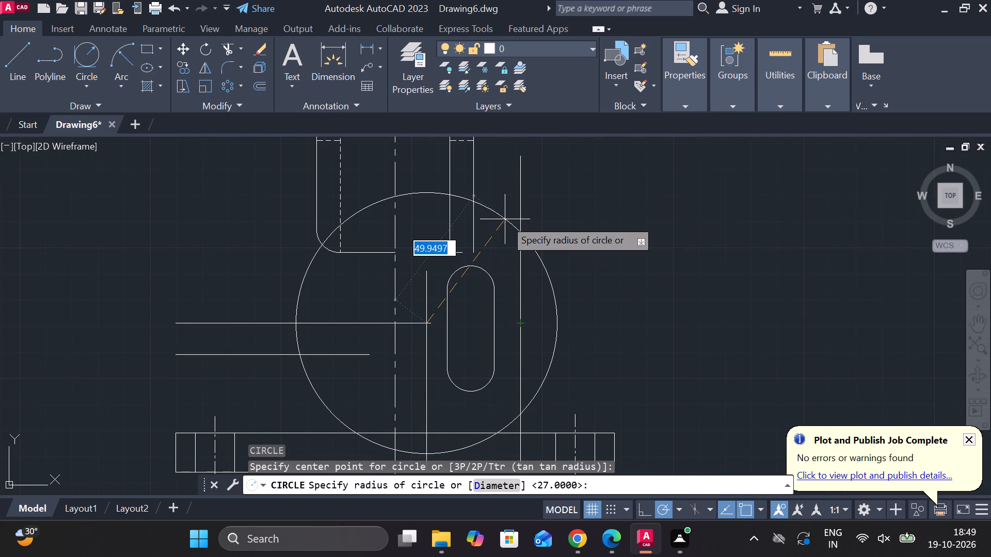
pyautogui.press('5')
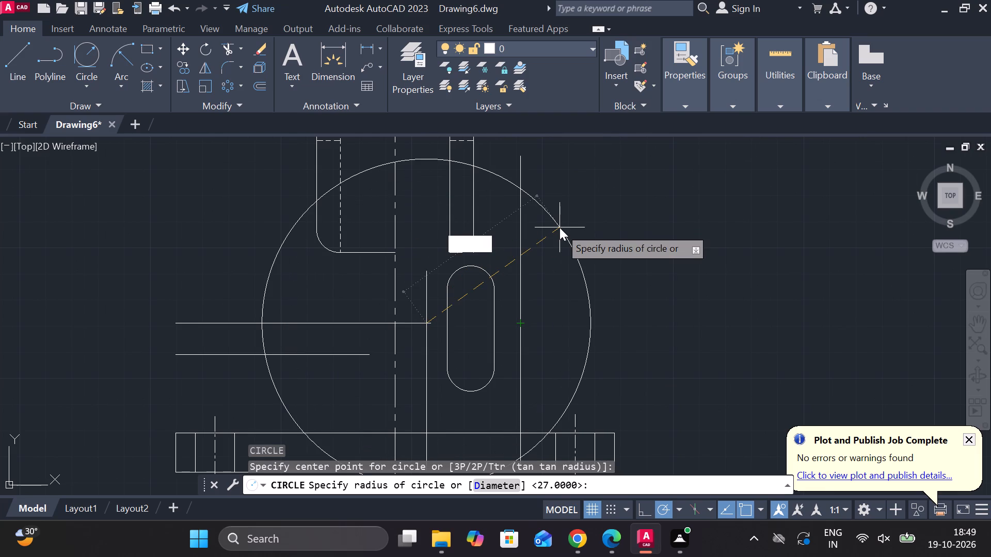
pyautogui.write('1')
pyautogui.press('space')
pyautogui.press('Escape')
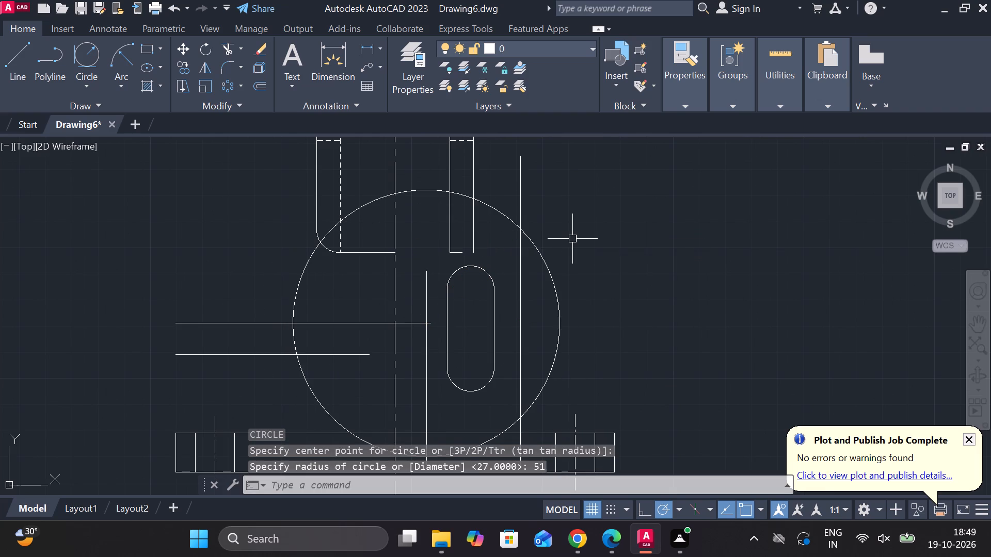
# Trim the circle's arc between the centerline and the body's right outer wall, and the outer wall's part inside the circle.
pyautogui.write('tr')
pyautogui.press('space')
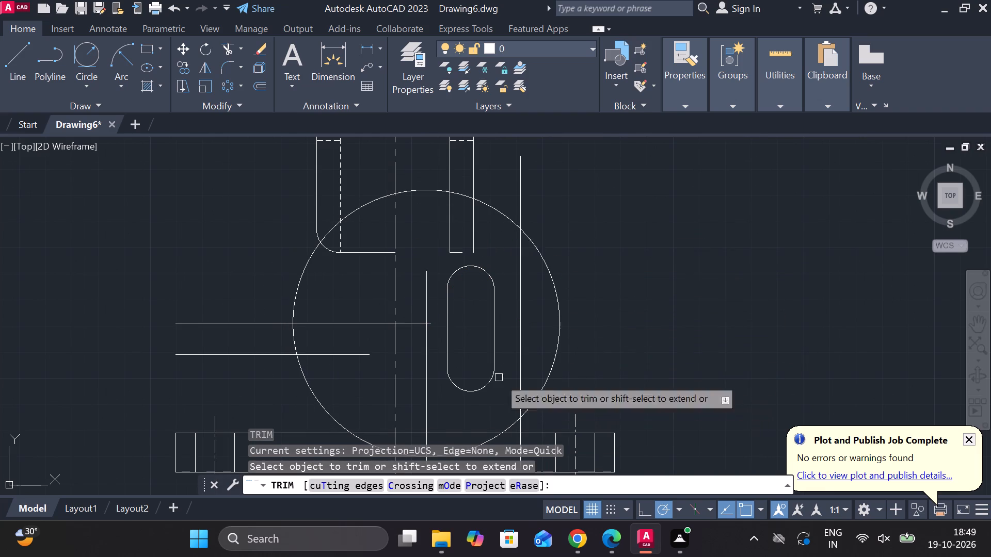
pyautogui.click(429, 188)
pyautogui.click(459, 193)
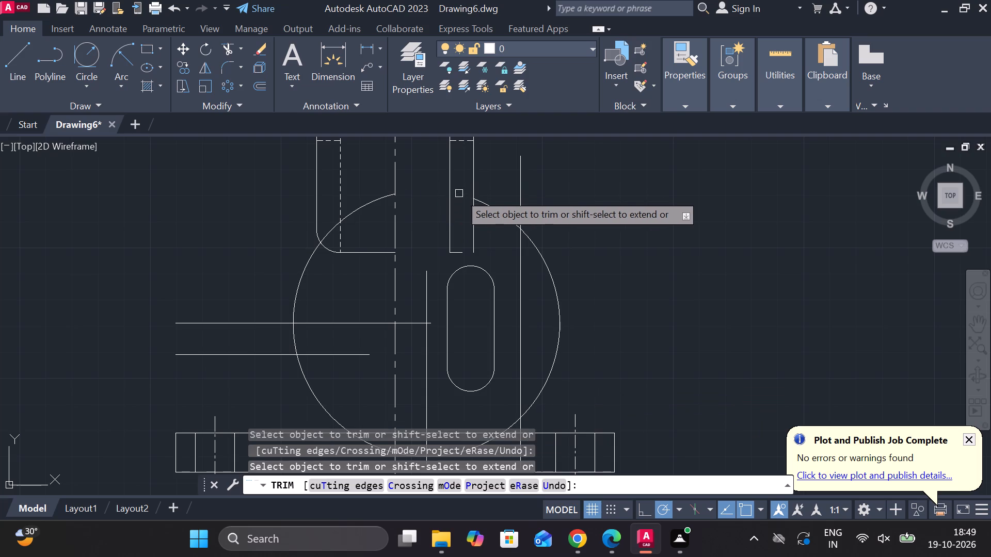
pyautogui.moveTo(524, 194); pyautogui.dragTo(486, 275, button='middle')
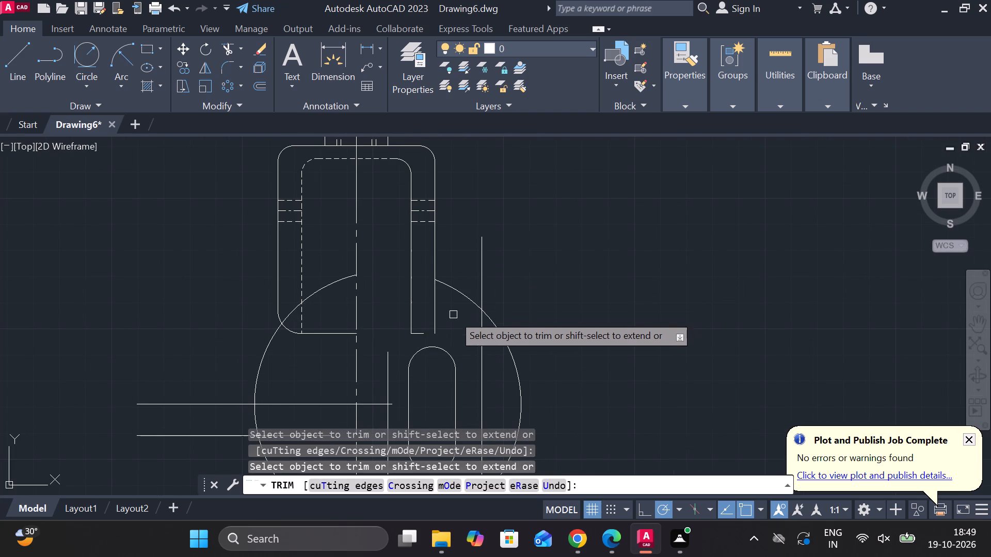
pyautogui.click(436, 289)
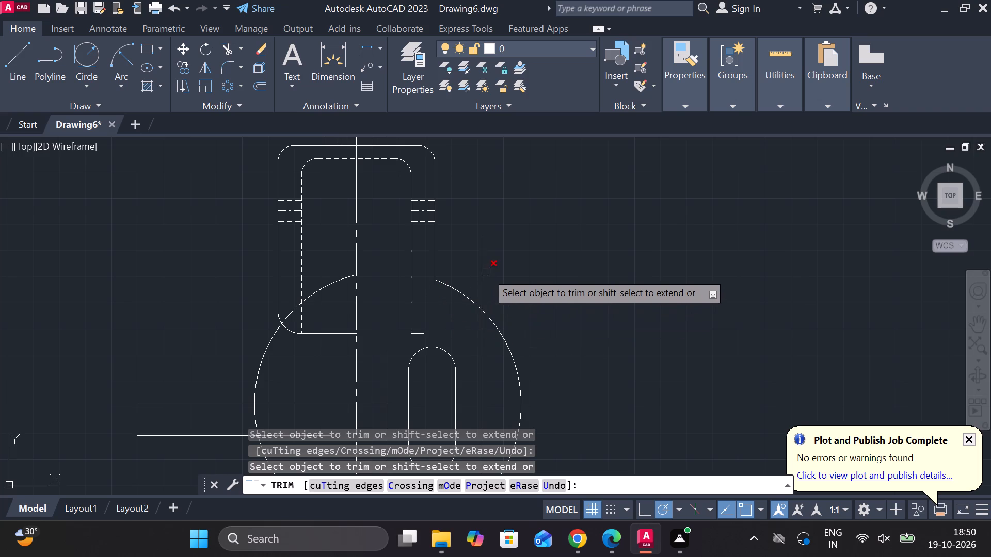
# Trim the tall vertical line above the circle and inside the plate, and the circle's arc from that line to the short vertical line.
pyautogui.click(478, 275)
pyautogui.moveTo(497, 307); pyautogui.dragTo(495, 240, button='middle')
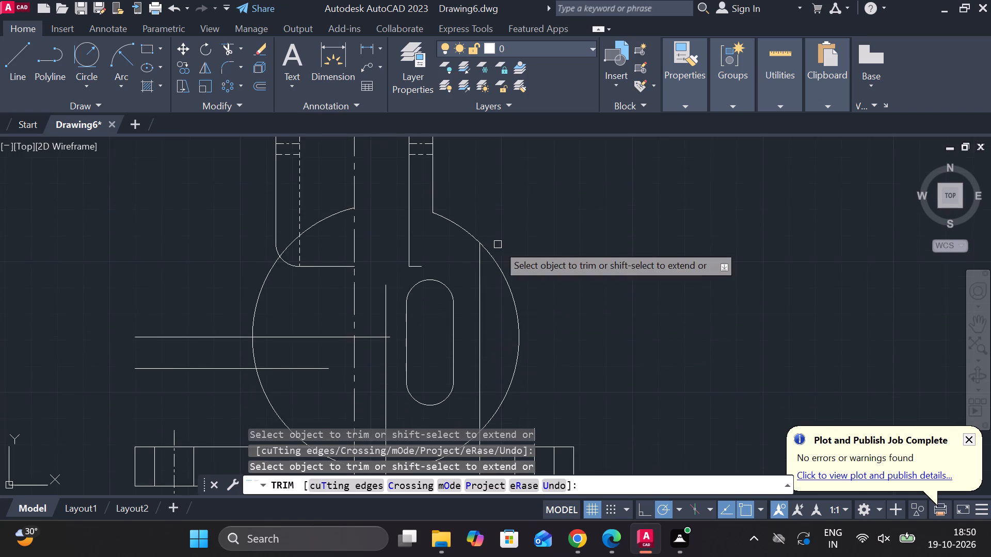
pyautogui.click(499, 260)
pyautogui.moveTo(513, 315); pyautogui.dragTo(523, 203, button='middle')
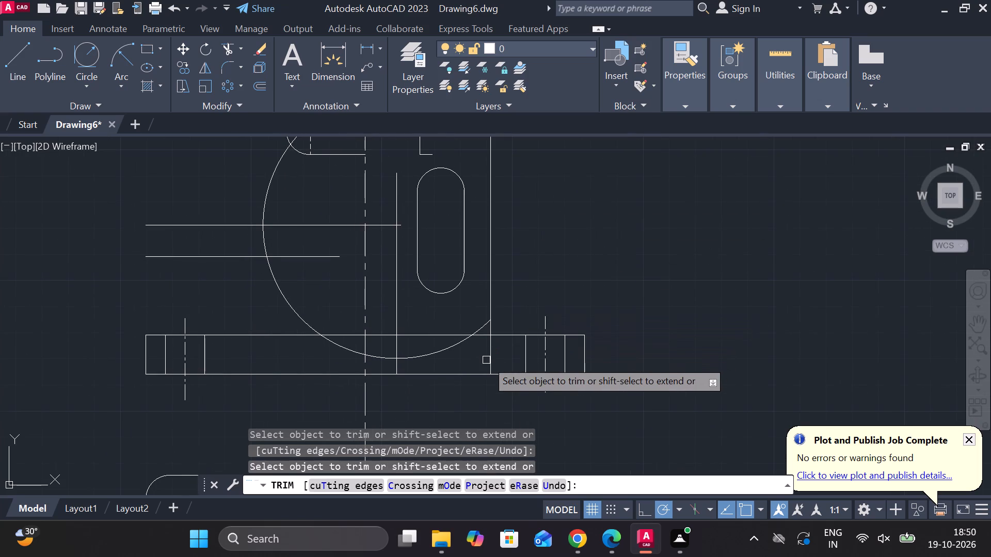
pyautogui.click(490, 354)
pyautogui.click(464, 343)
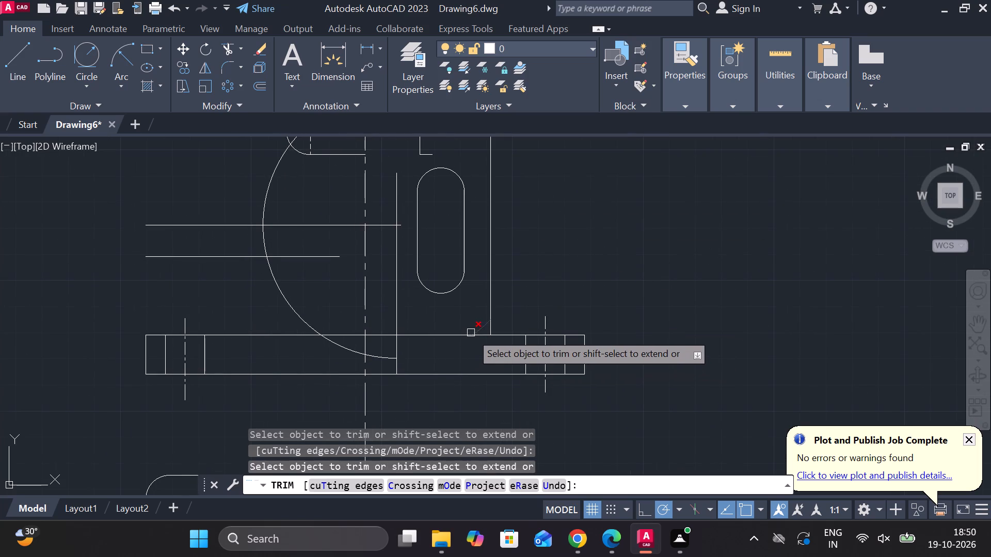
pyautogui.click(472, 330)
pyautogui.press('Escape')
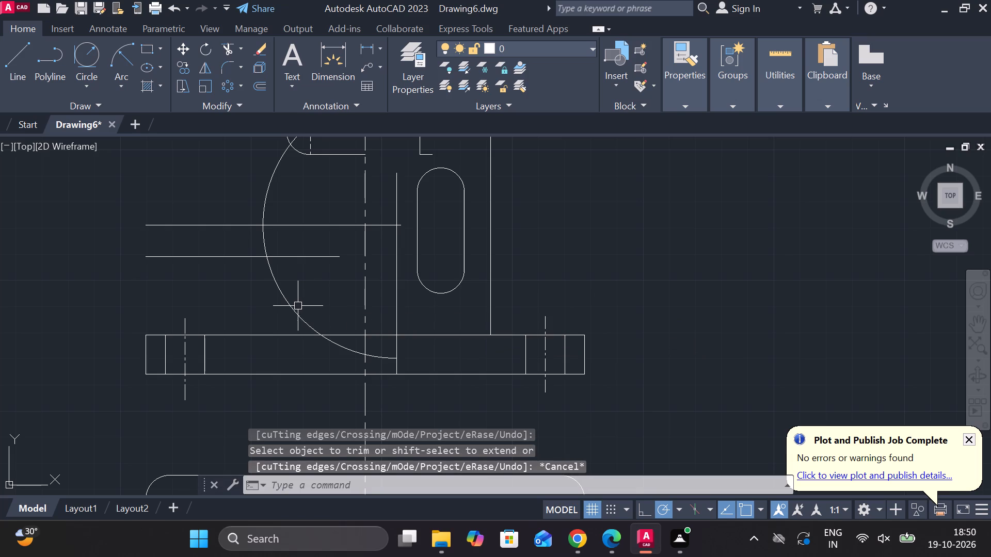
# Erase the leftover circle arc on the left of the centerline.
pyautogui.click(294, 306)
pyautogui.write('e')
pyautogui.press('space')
# Examine the arc shoulder between the body's right outer wall and the tall vertical line against the whole view.
pyautogui.scroll(-2, 359, 309)
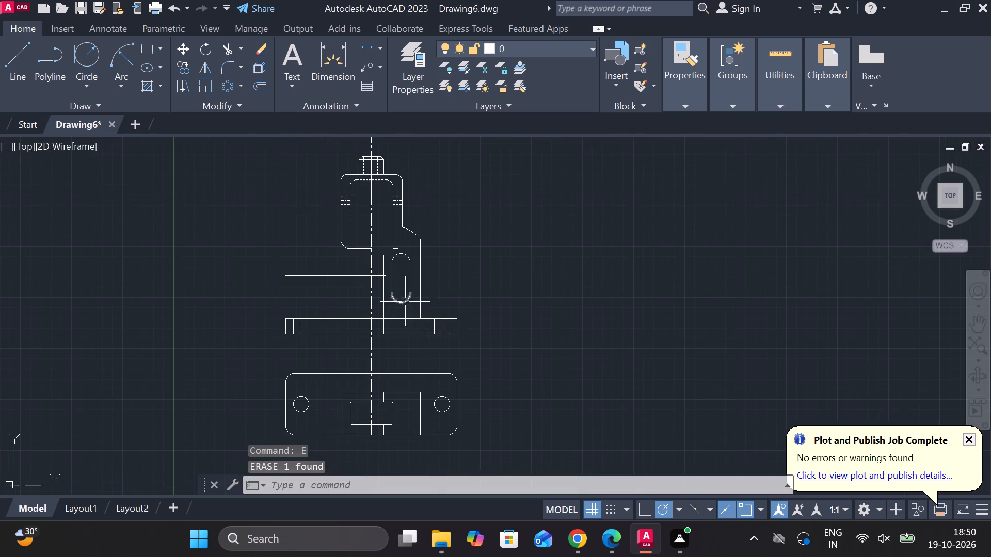
pyautogui.scroll(2, 434, 266)
pyautogui.moveTo(434, 266); pyautogui.dragTo(467, 317, button='middle')
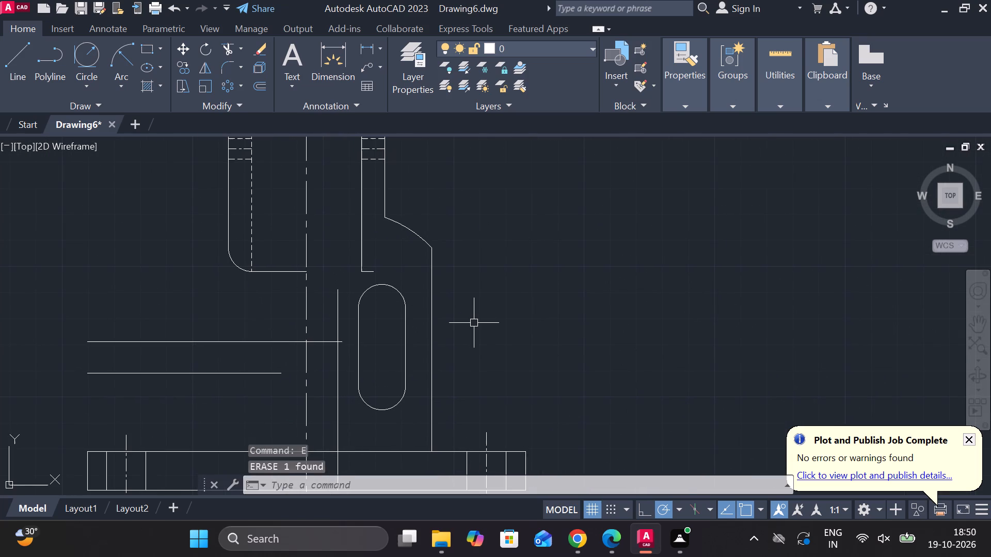
pyautogui.moveTo(474, 323); pyautogui.dragTo(488, 302, button='middle')
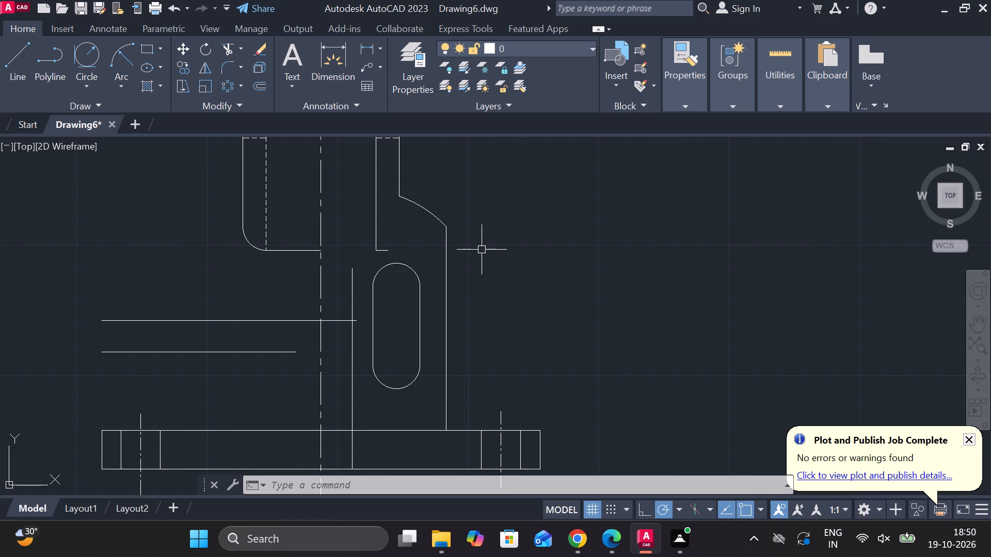
pyautogui.scroll(-2, 487, 253)
pyautogui.scroll(1, 492, 263)
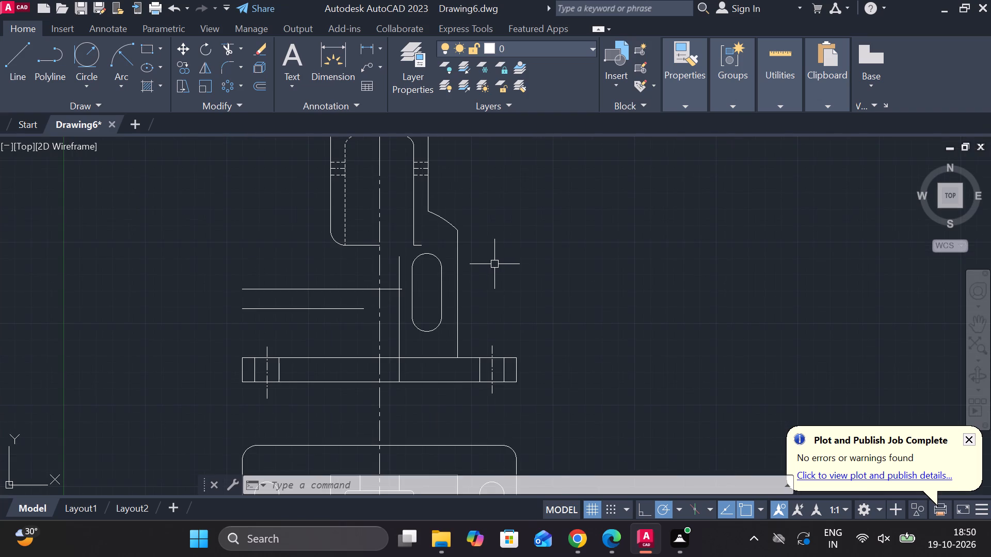
pyautogui.moveTo(504, 266); pyautogui.dragTo(563, 256, button='middle')
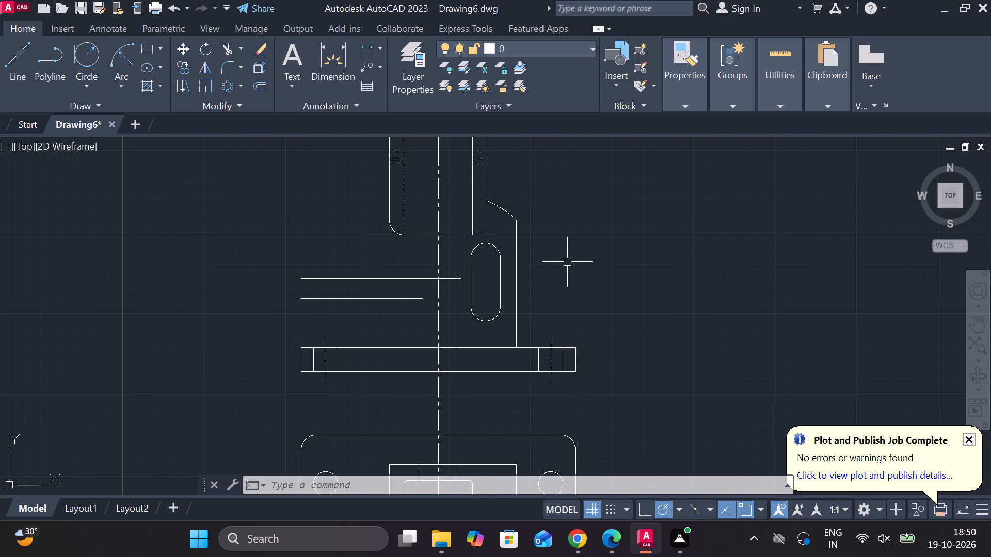
pyautogui.scroll(-1, 567, 263)
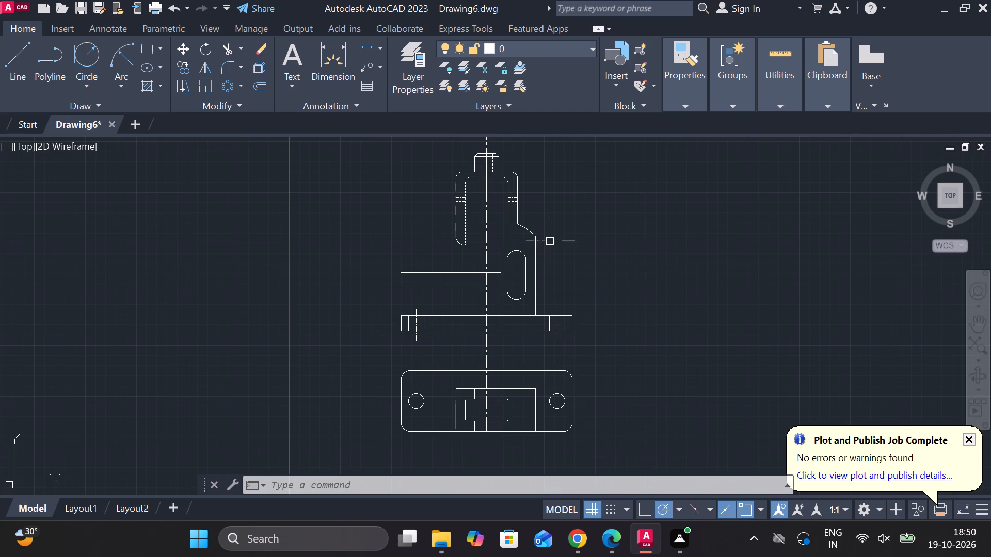
pyautogui.scroll(1, 550, 218)
pyautogui.moveTo(550, 218); pyautogui.dragTo(546, 218, button='middle')
pyautogui.middleClick(571, 245)
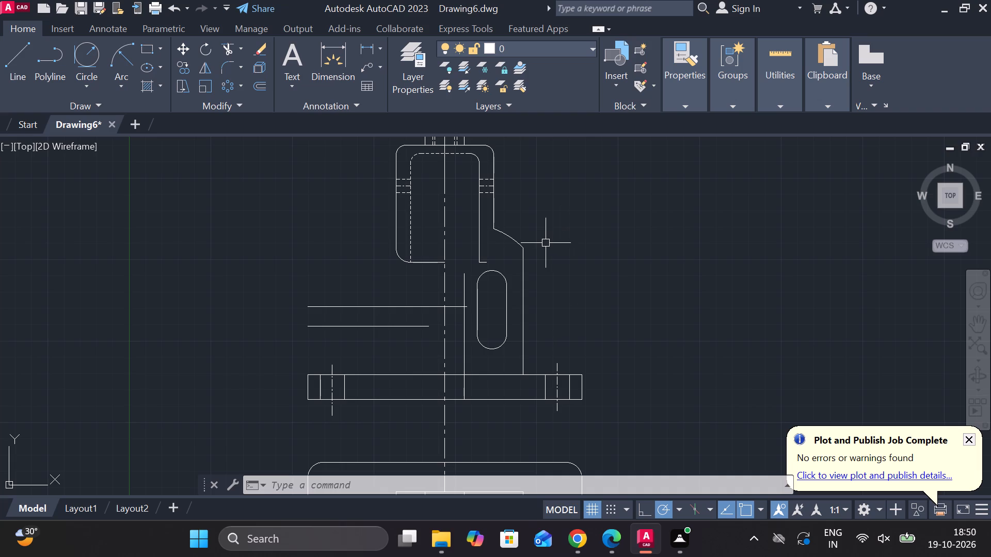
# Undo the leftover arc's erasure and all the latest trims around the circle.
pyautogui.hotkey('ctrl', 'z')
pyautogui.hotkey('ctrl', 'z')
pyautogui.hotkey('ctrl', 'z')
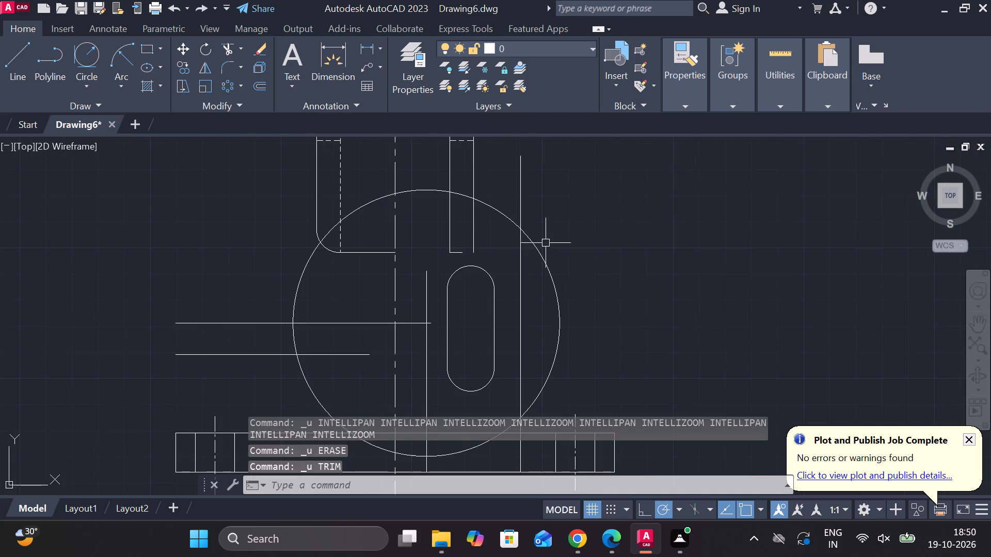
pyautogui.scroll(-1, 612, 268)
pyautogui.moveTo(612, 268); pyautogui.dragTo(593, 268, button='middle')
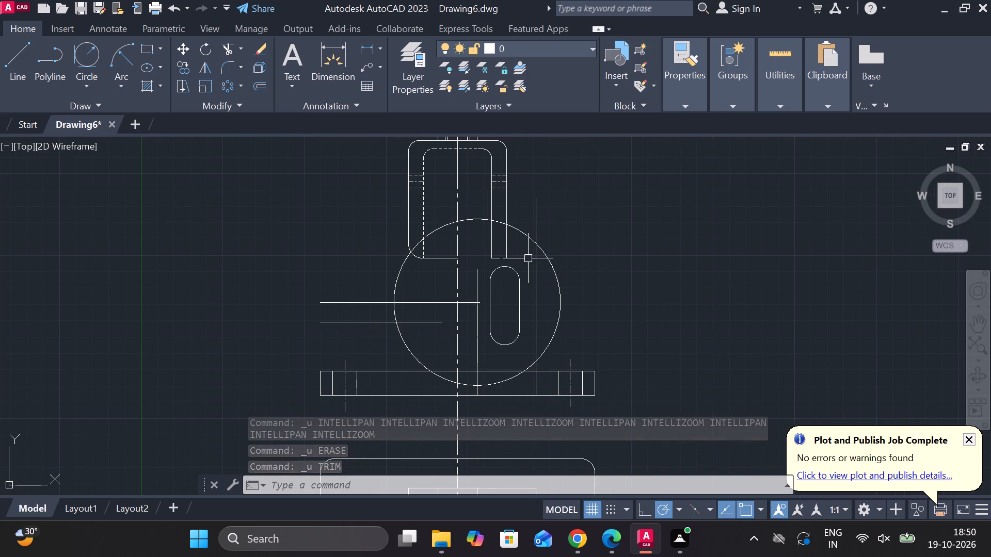
# Erase the radius 51 circle between the body and the base plate.
pyautogui.click(554, 277)
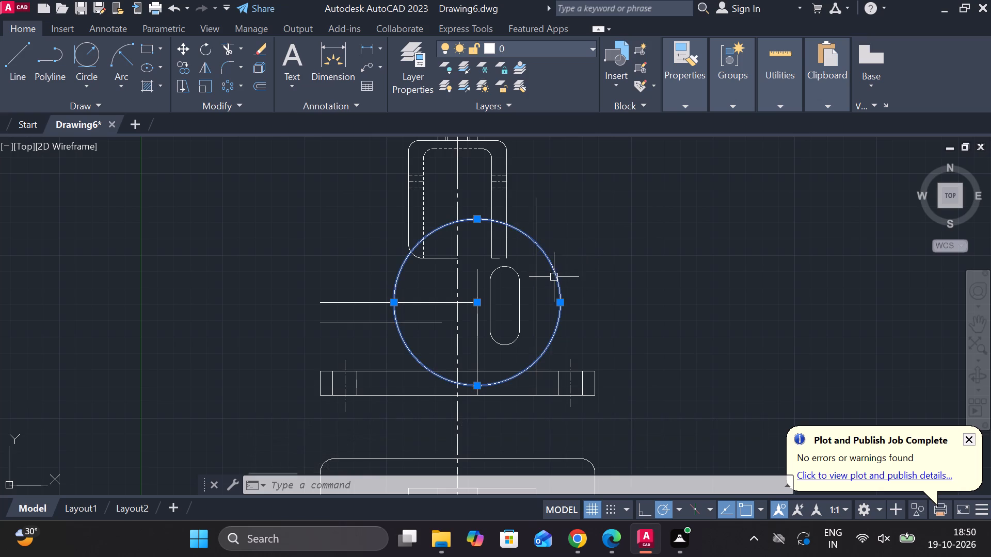
pyautogui.write('e')
pyautogui.press('space')
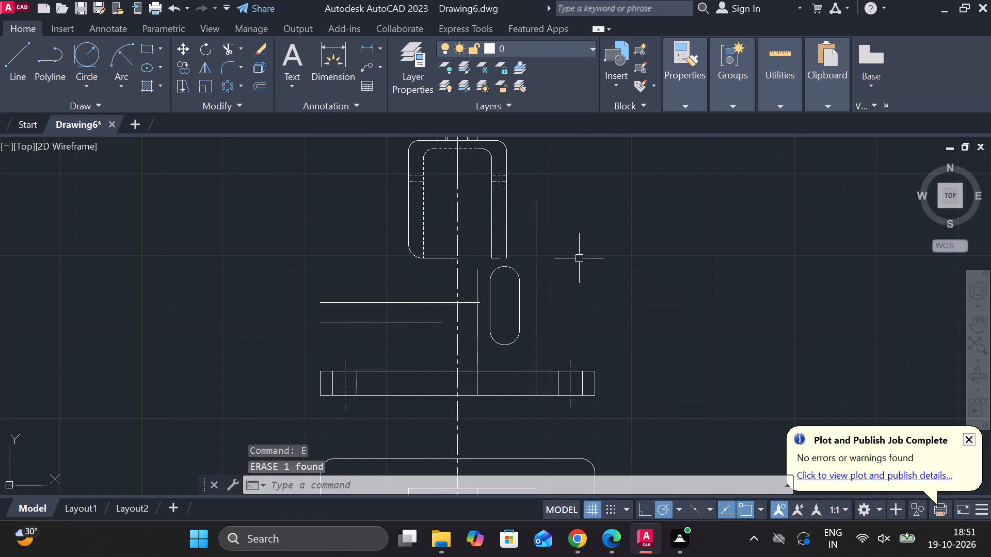
# Draw a short horizontal line from the body's right outer wall across the tall vertical line.
pyautogui.scroll(-1, 585, 231)
pyautogui.moveTo(588, 252); pyautogui.dragTo(586, 271, button='middle')
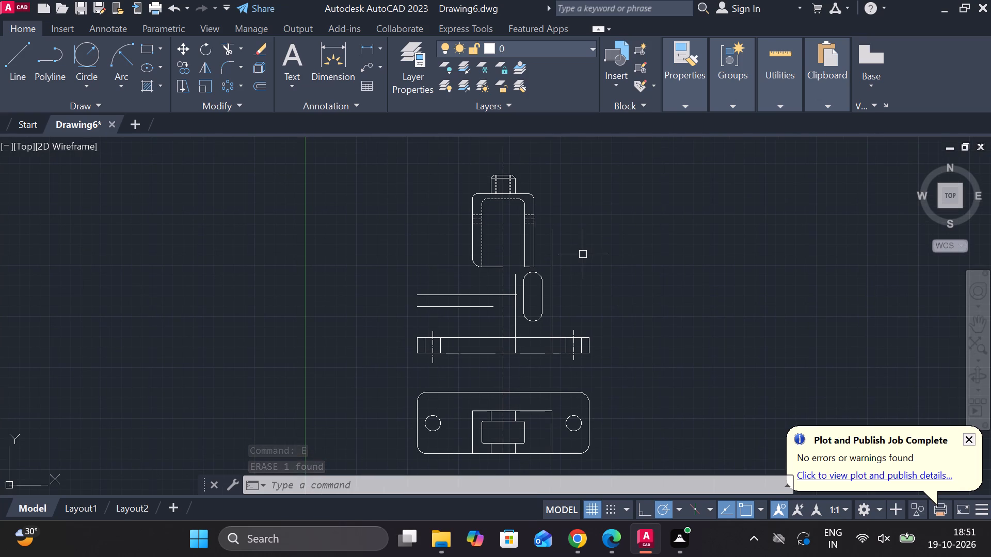
pyautogui.scroll(1, 534, 221)
pyautogui.scroll(1, 567, 260)
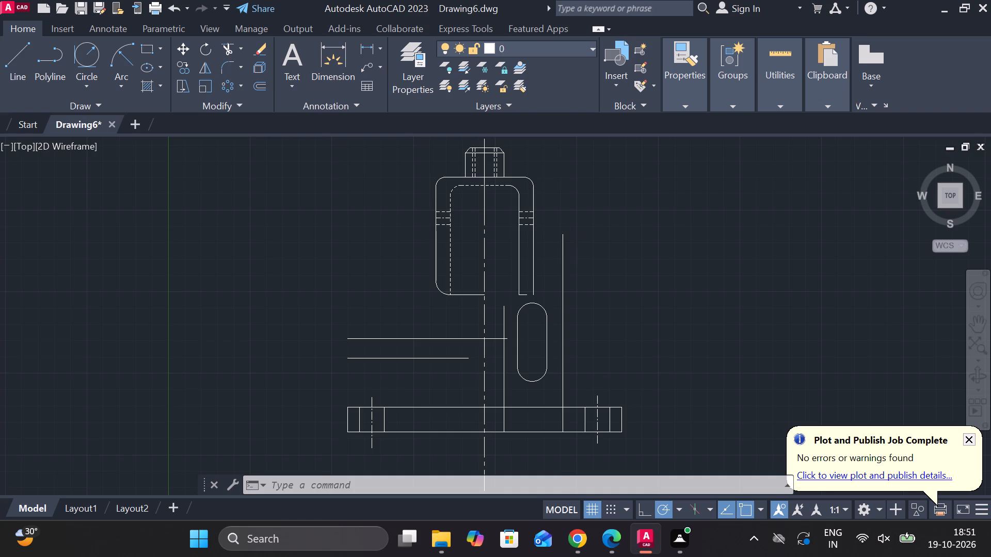
pyautogui.press('l')
pyautogui.press('Return')
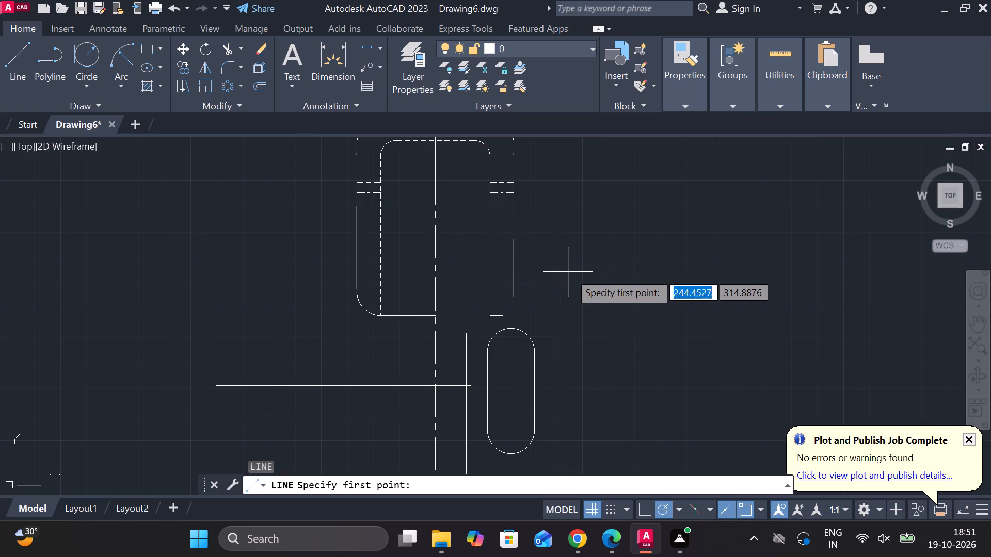
pyautogui.click(520, 253)
pyautogui.click(596, 256)
pyautogui.press('Escape')
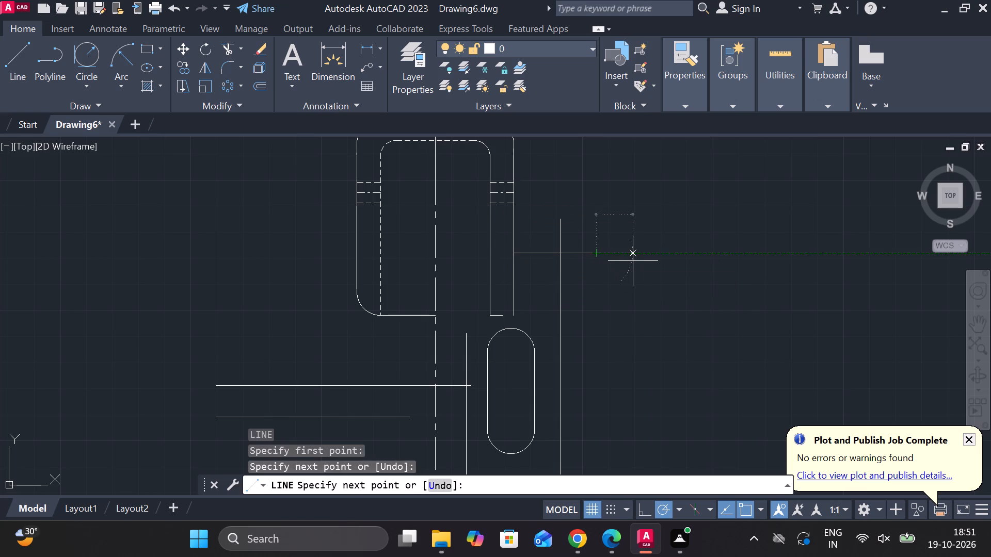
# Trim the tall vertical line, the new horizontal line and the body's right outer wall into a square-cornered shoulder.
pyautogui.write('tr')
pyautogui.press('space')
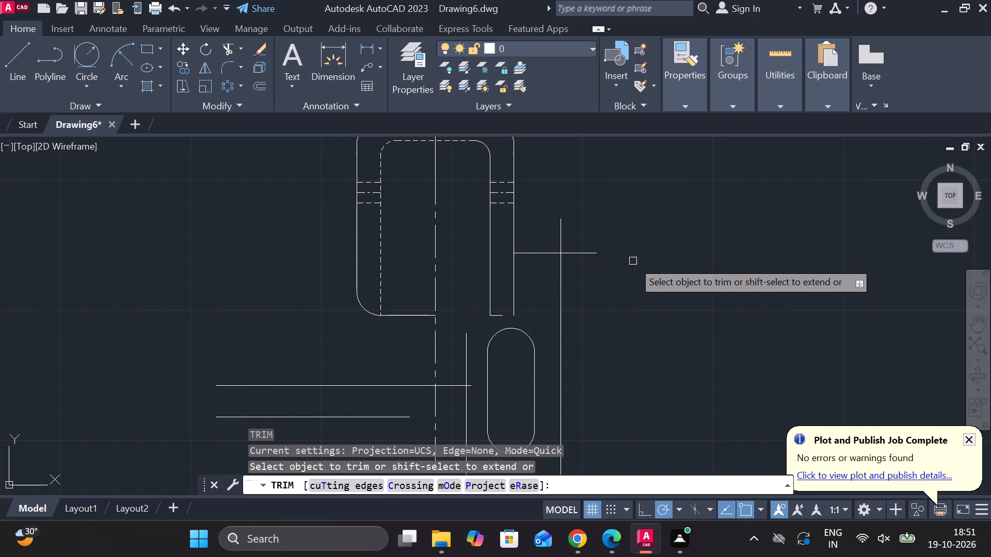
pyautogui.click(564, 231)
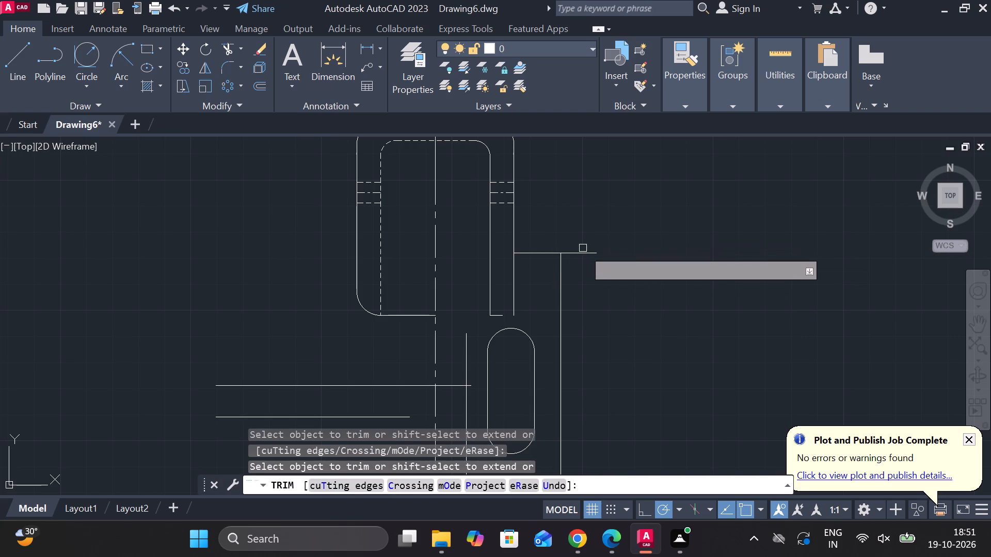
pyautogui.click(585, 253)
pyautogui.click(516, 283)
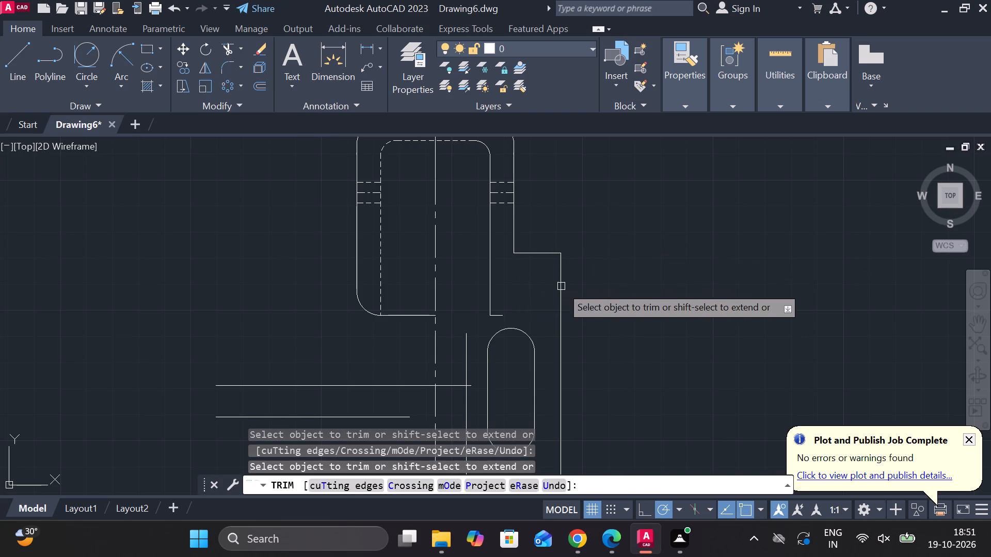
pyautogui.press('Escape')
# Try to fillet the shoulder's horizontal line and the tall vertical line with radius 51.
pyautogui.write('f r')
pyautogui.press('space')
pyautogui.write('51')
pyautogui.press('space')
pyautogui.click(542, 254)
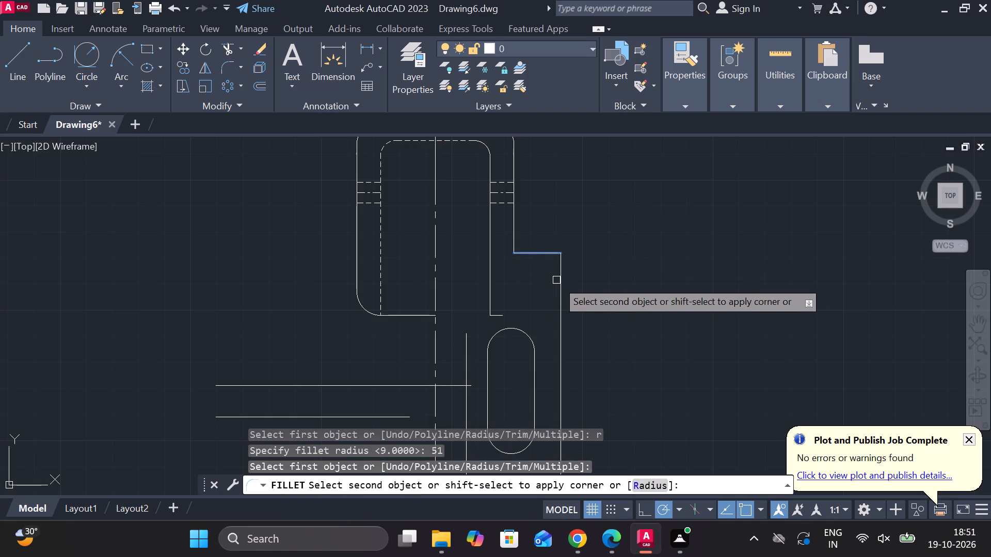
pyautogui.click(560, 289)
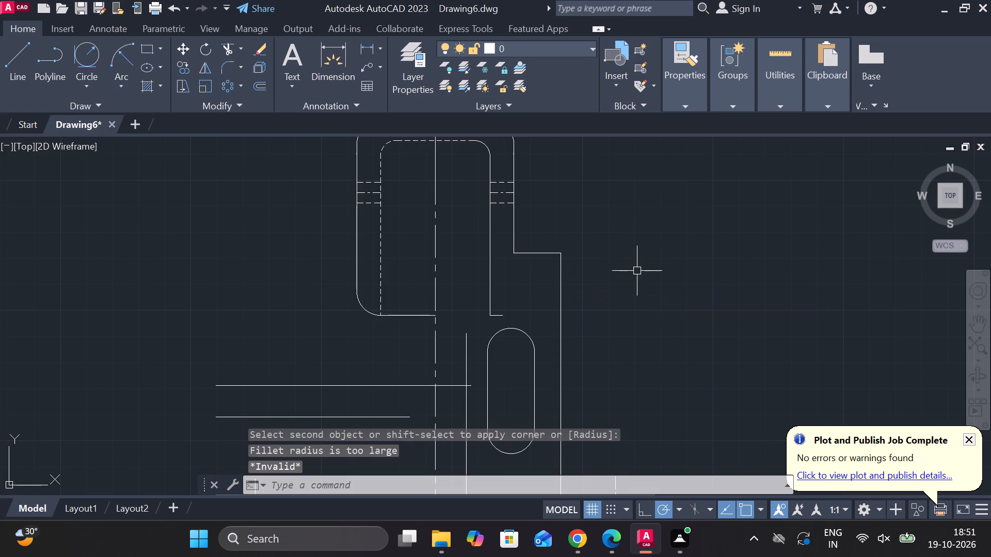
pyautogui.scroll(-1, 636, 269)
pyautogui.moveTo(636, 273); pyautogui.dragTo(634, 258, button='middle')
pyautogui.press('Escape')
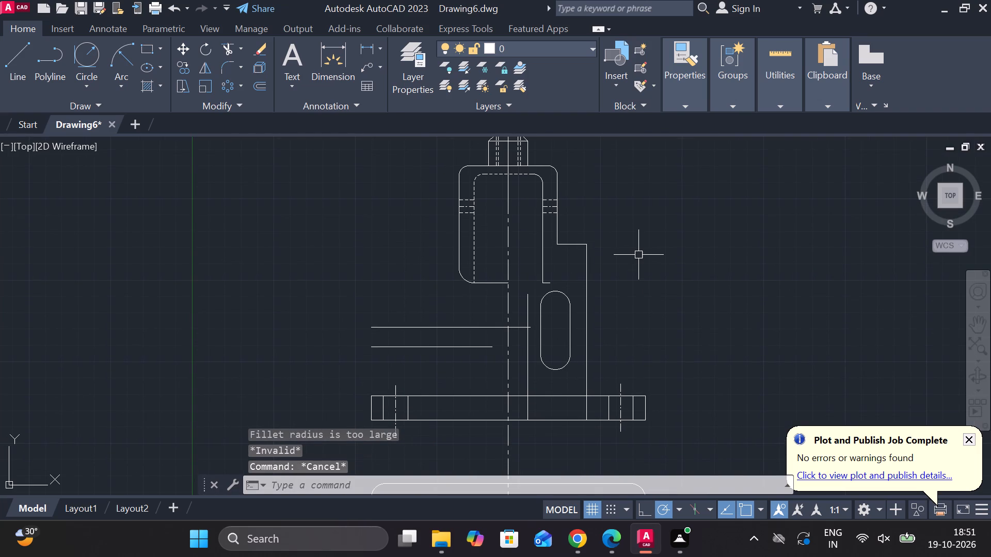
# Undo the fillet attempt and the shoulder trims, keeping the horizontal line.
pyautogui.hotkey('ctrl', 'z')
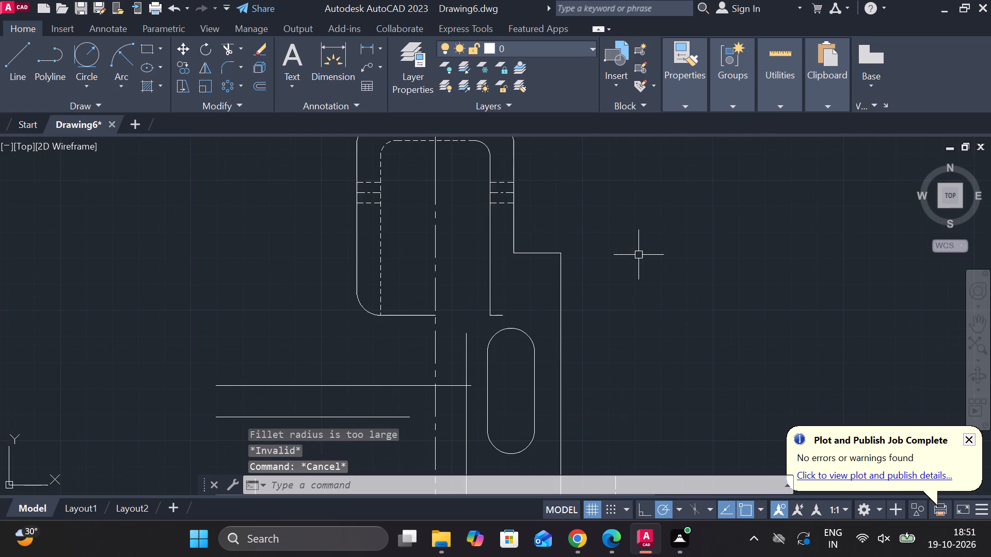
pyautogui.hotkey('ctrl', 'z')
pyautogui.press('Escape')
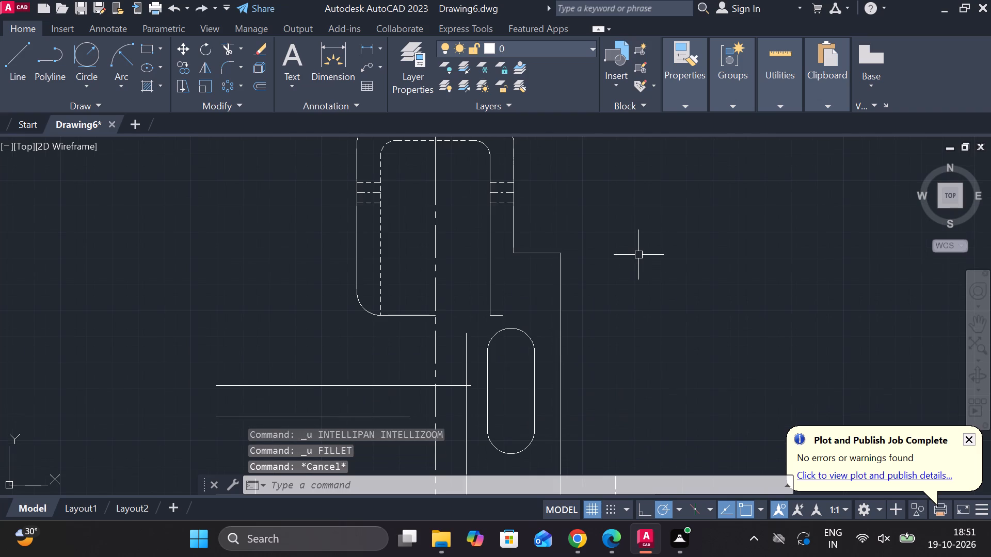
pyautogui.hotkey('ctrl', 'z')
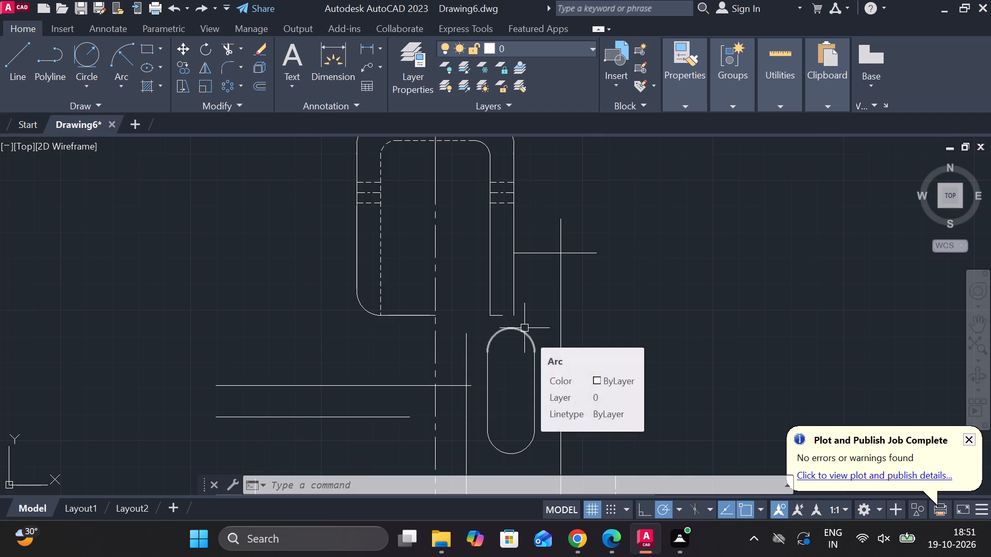
# Draw a horizontal line from the center of the slot's upper arc across the tall vertical line.
pyautogui.press('l')
pyautogui.press('Return')
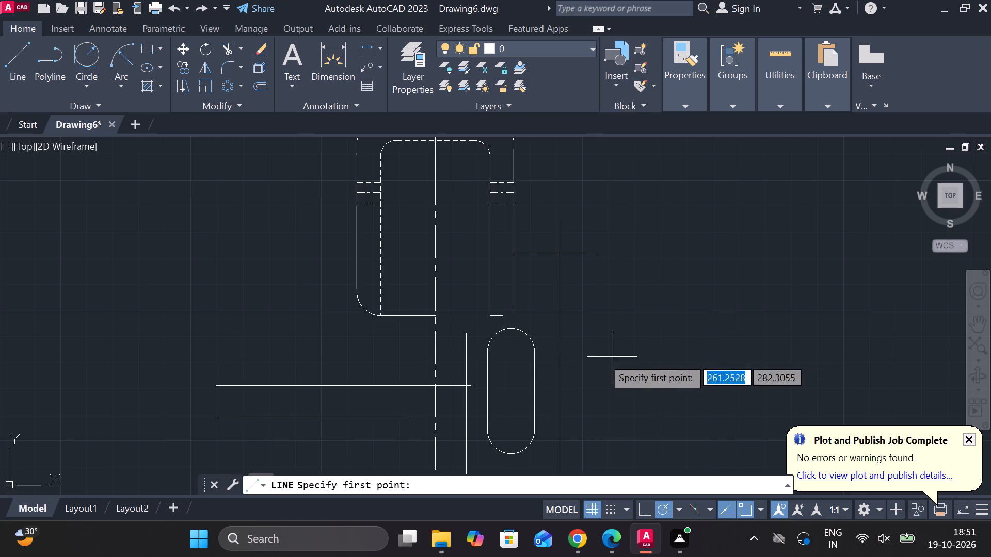
pyautogui.click(514, 355)
pyautogui.click(607, 358)
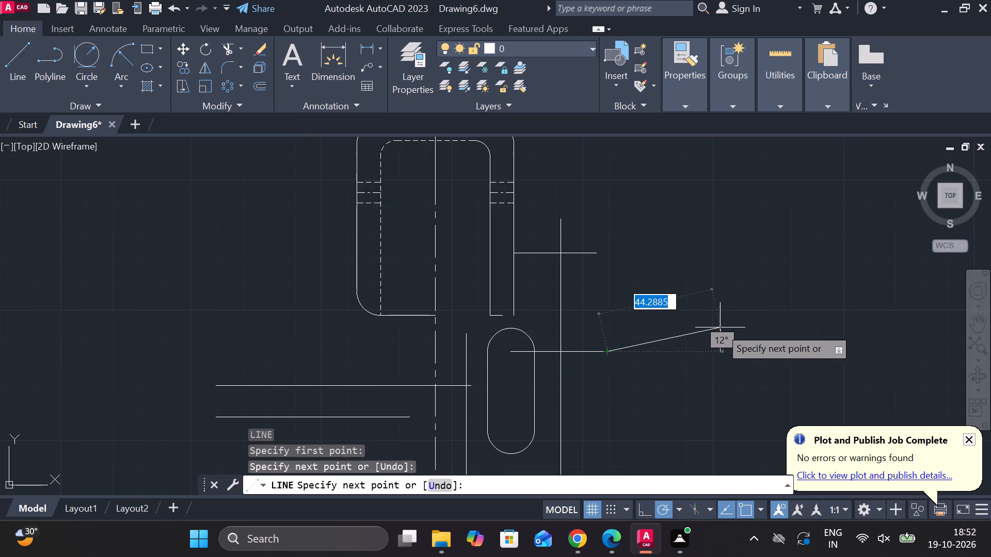
pyautogui.press('Escape')
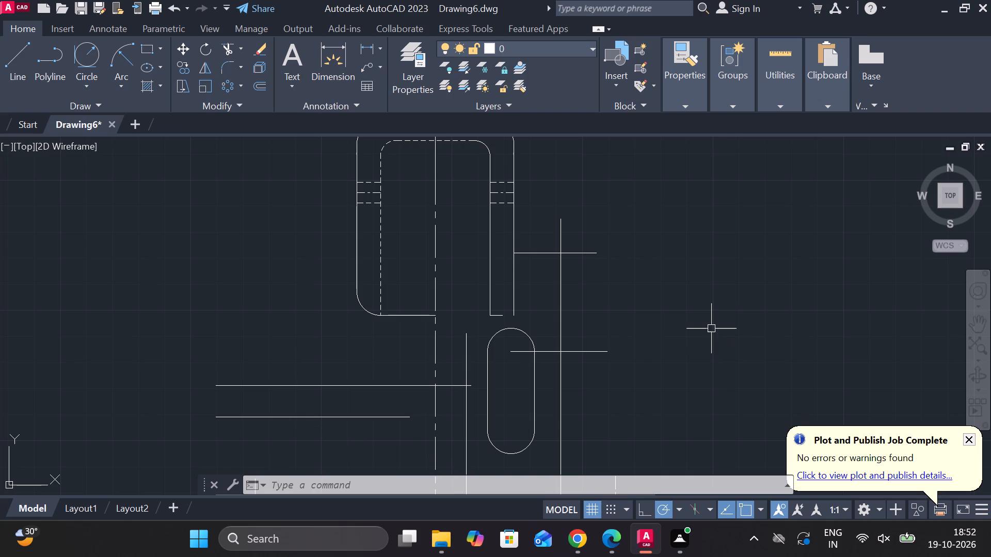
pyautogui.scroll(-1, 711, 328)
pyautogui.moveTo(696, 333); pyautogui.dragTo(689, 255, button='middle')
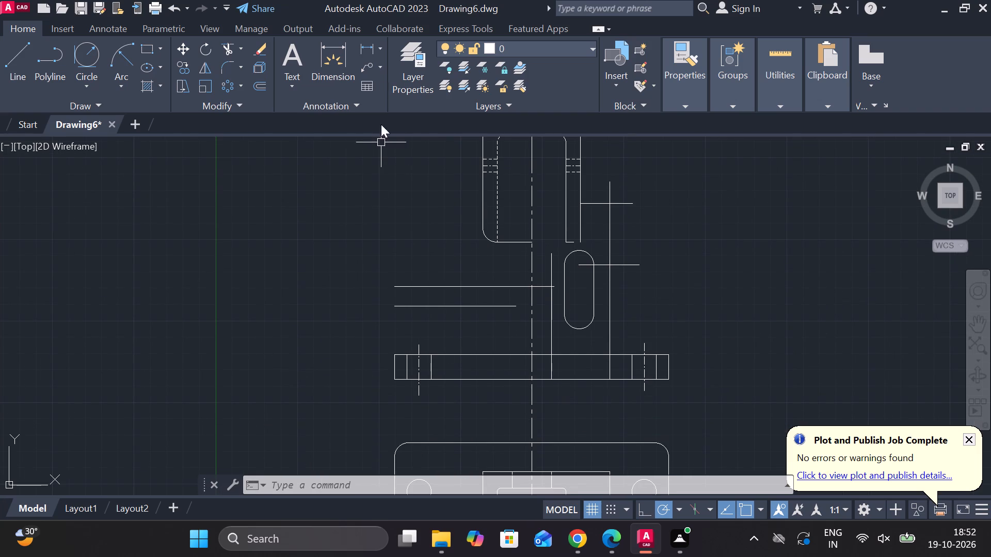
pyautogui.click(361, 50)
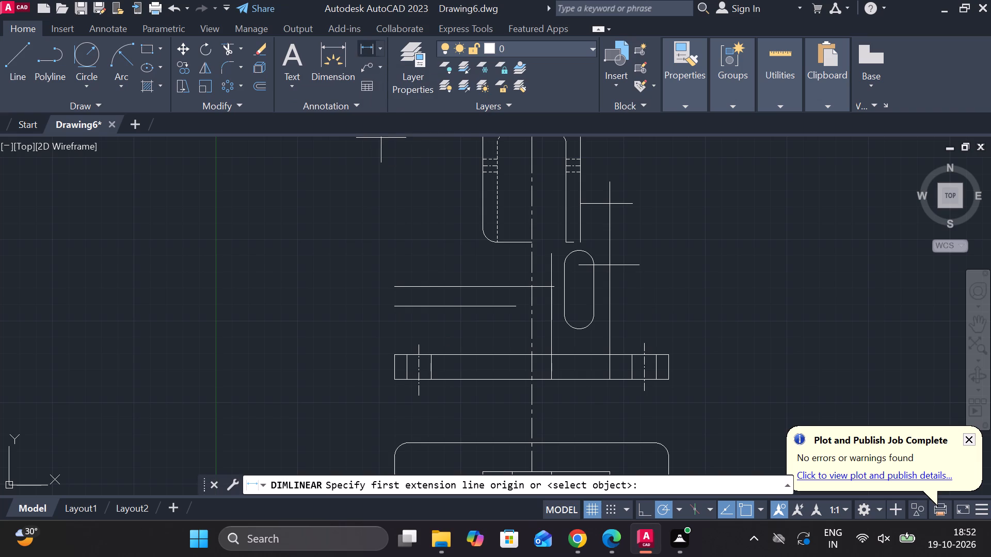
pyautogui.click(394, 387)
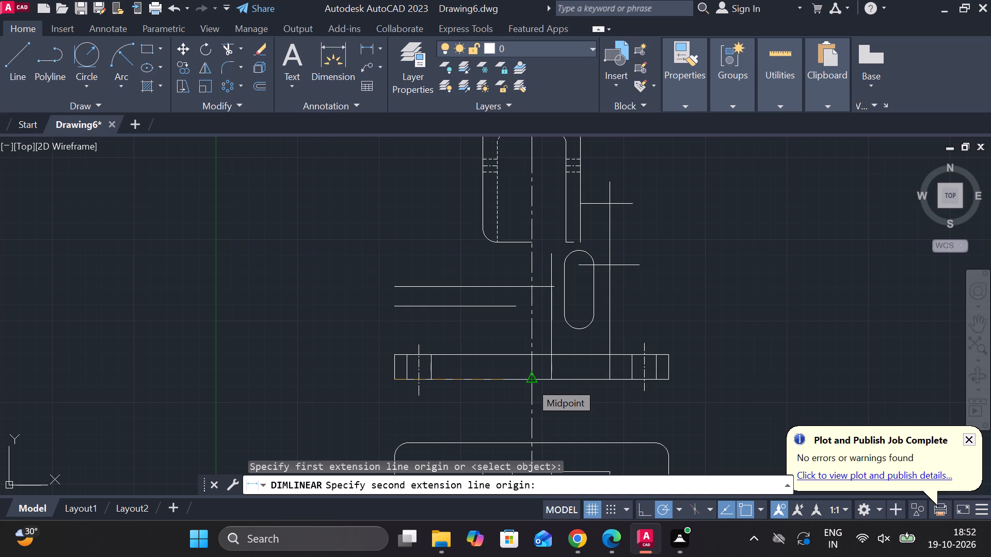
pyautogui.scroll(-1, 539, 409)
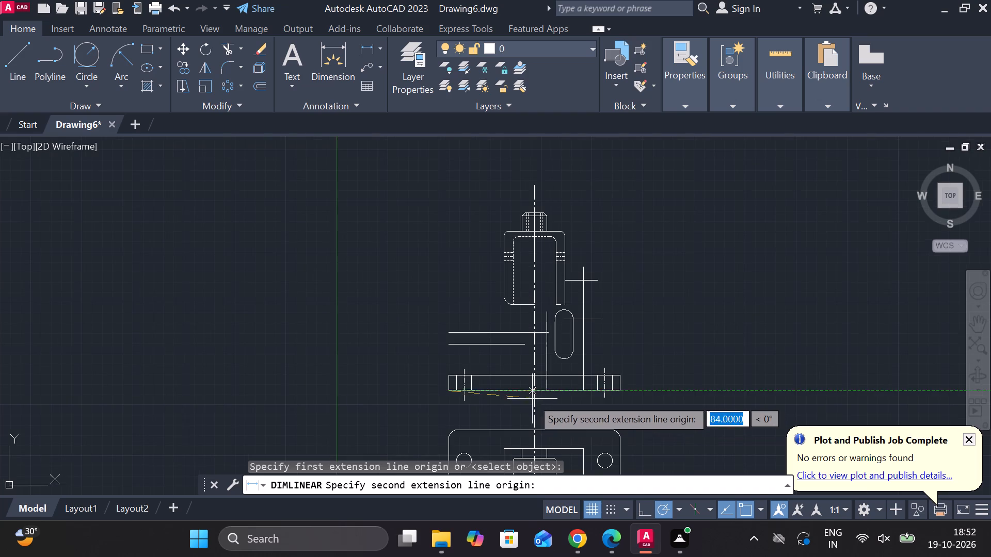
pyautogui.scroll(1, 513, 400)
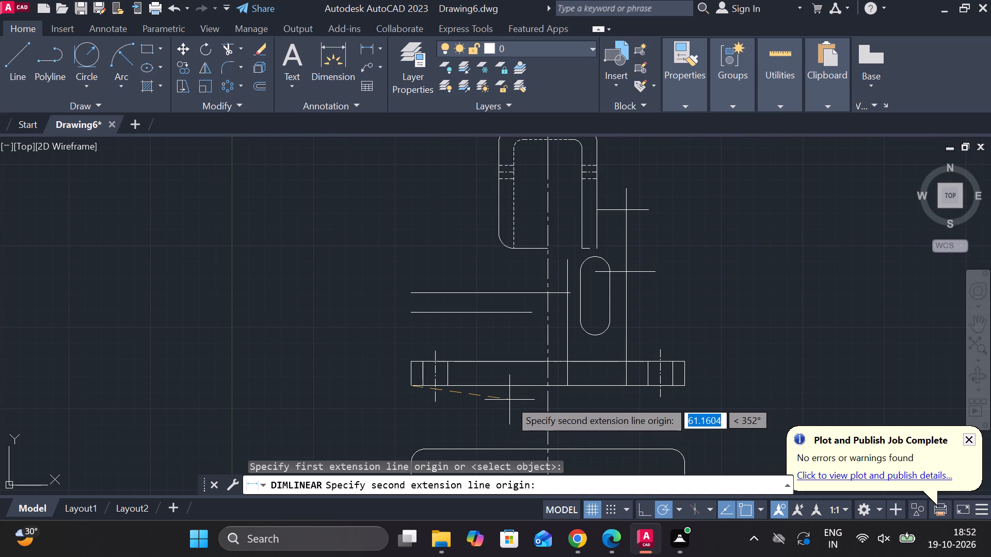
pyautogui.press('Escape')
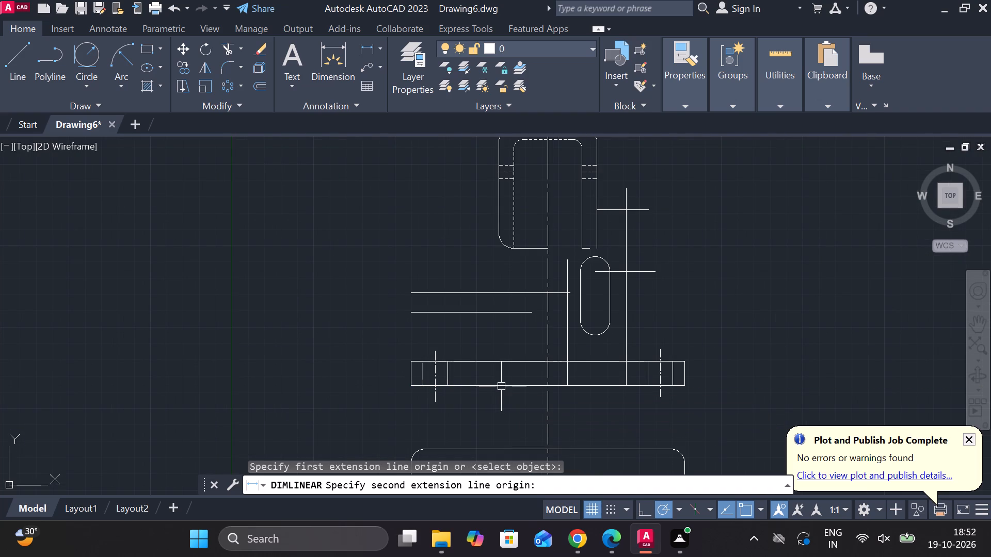
# Move the whole threaded-top body with its dashed recess off the centerline to the empty area on the right.
pyautogui.scroll(-1, 501, 386)
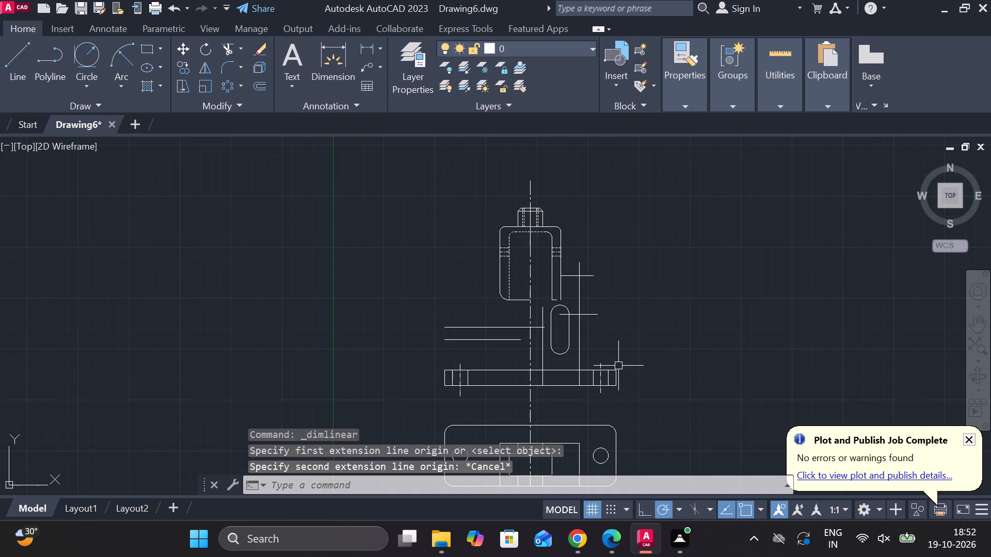
pyautogui.scroll(1, 503, 245)
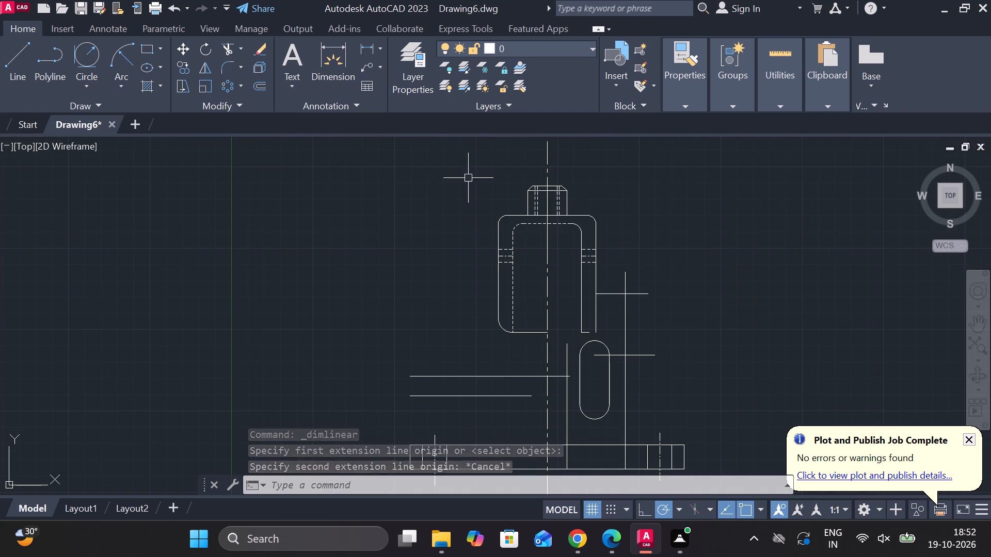
pyautogui.click(445, 161)
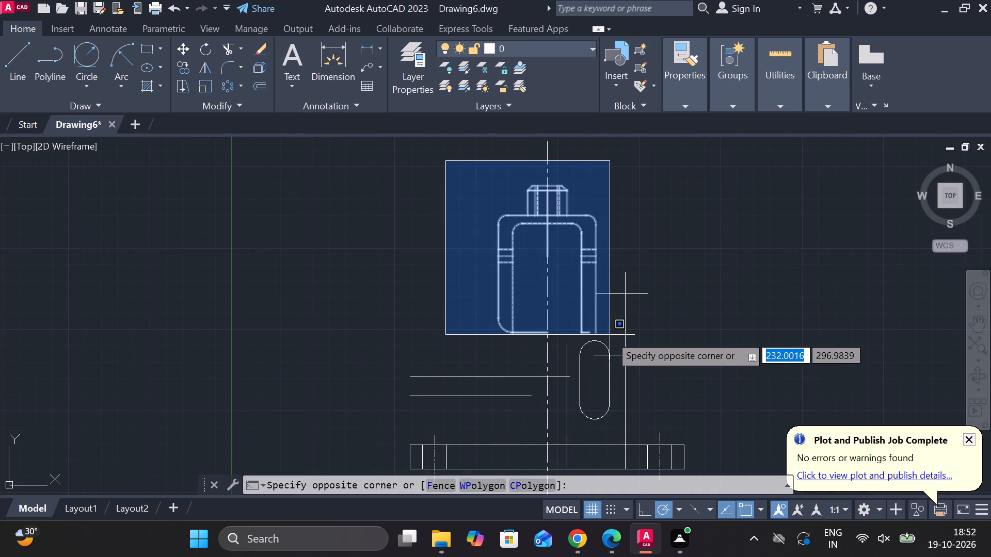
pyautogui.click(610, 337)
pyautogui.press('m')
pyautogui.press('Return')
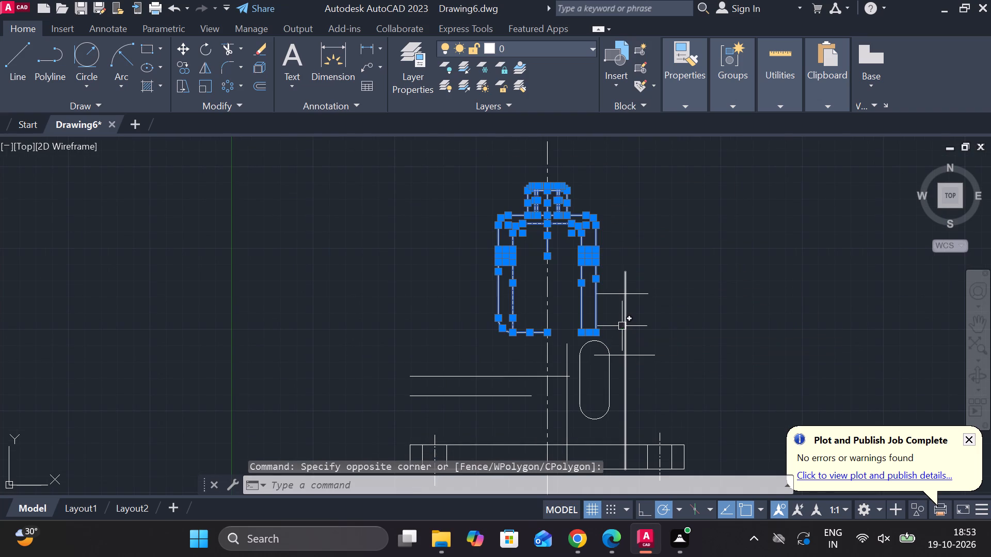
pyautogui.click(695, 293)
pyautogui.click(901, 260)
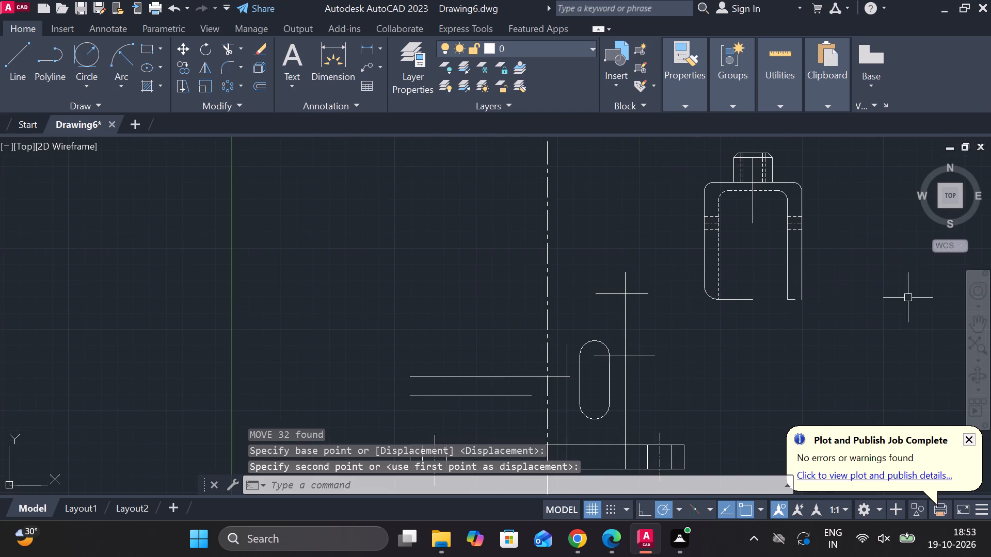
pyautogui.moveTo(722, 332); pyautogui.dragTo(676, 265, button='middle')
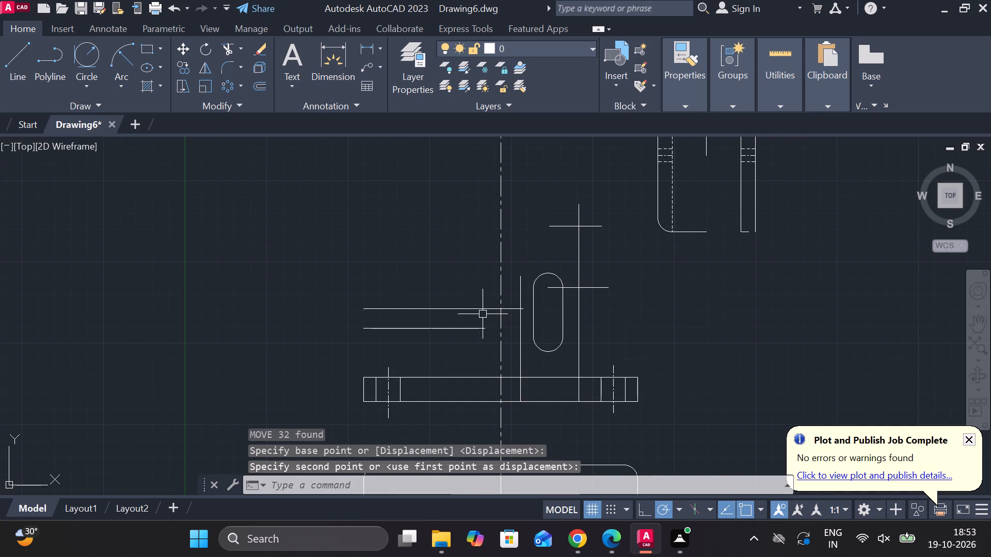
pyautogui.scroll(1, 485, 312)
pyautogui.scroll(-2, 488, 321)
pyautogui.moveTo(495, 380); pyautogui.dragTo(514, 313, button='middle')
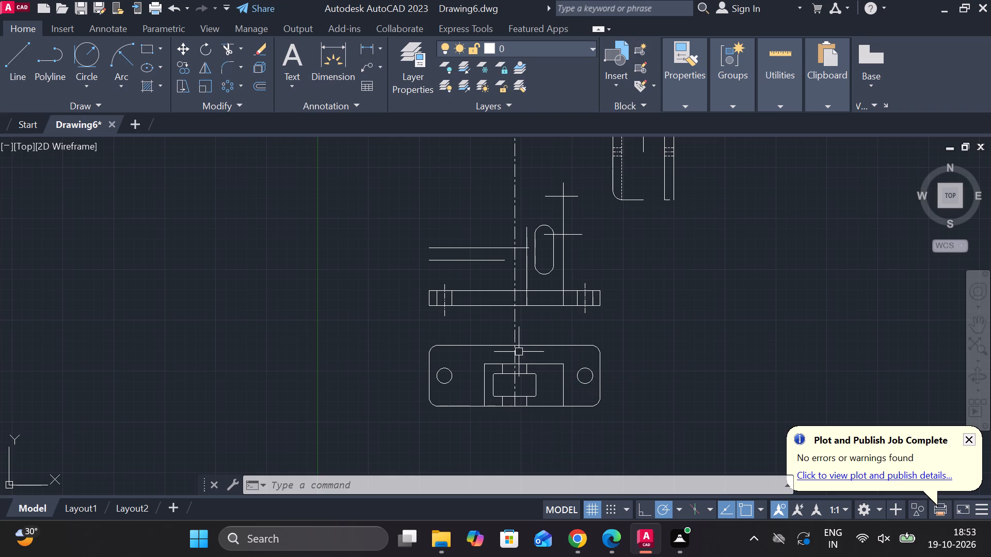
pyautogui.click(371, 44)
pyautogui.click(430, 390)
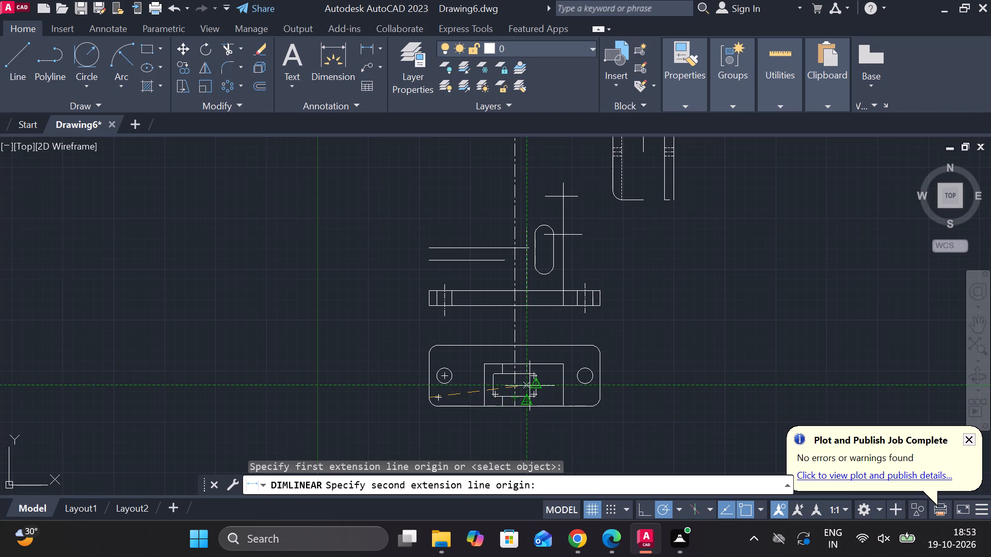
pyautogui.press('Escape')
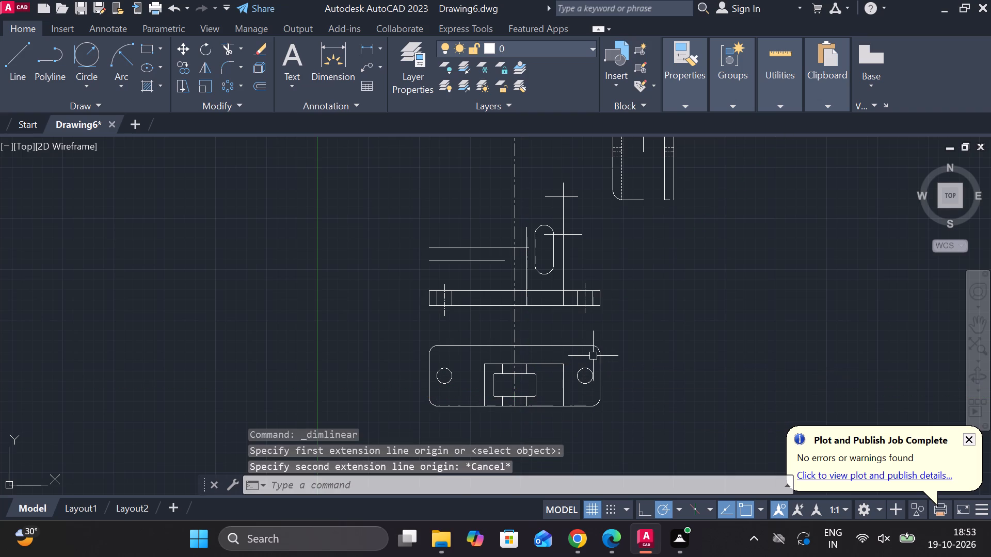
# Erase the long vertical centerline running through both views.
pyautogui.scroll(1, 532, 331)
pyautogui.moveTo(533, 331); pyautogui.dragTo(535, 367, button='middle')
pyautogui.click(507, 349)
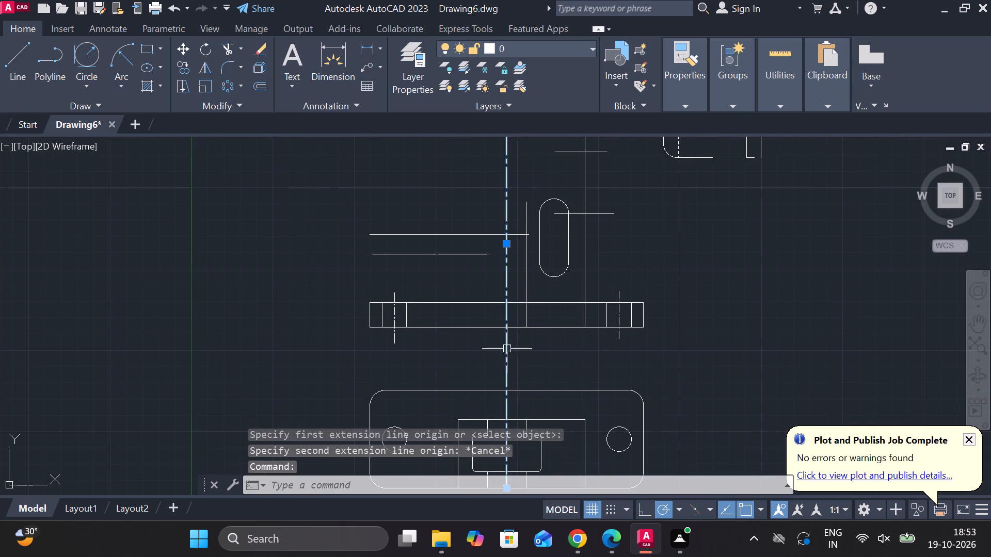
pyautogui.write('e')
pyautogui.press('space')
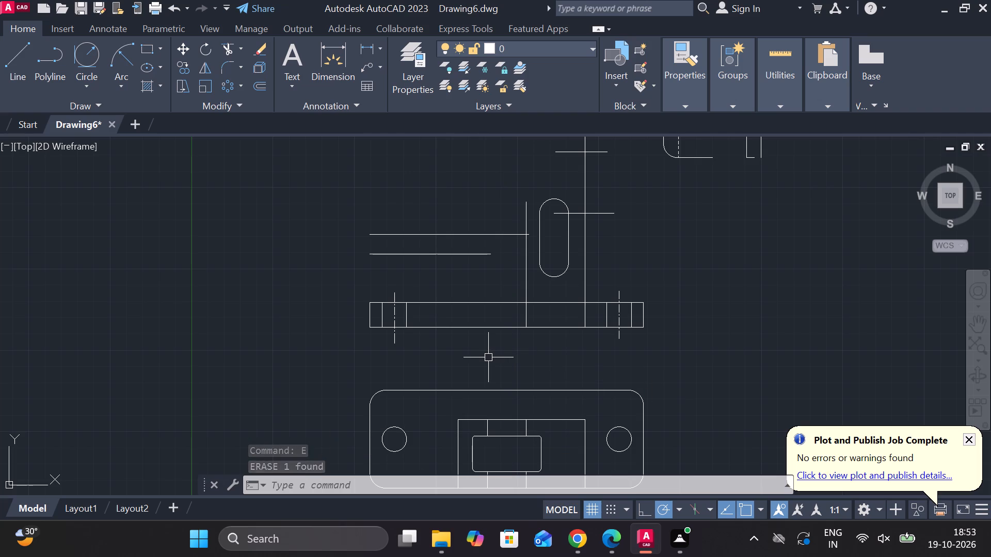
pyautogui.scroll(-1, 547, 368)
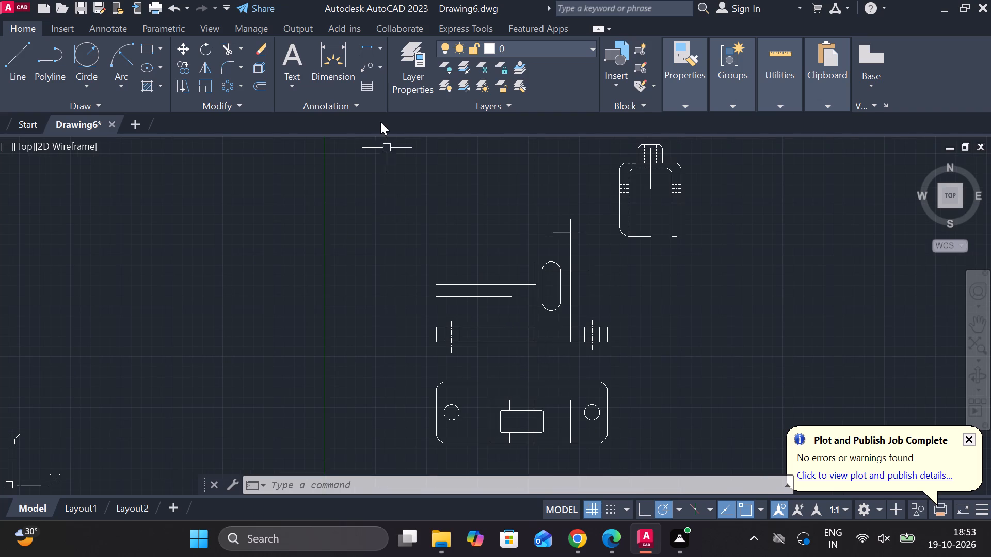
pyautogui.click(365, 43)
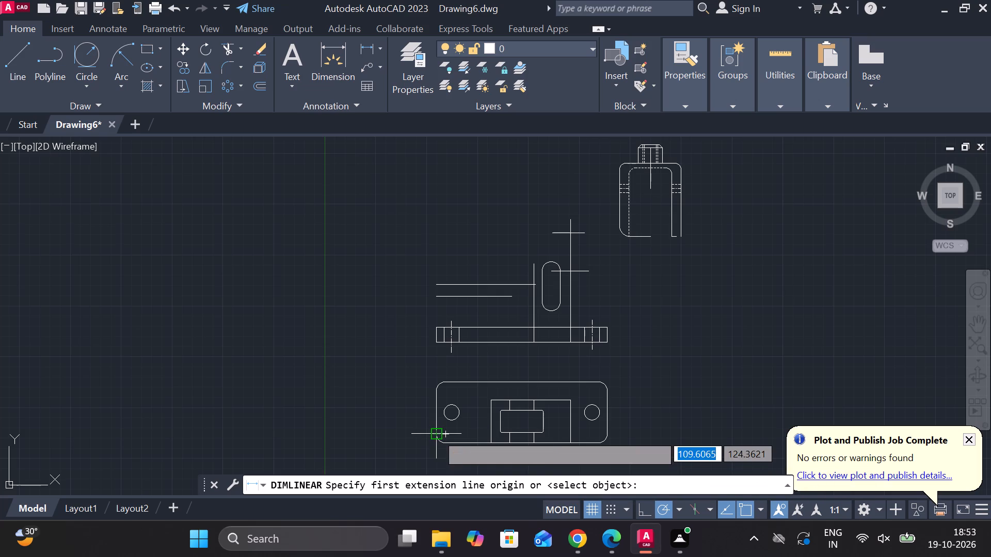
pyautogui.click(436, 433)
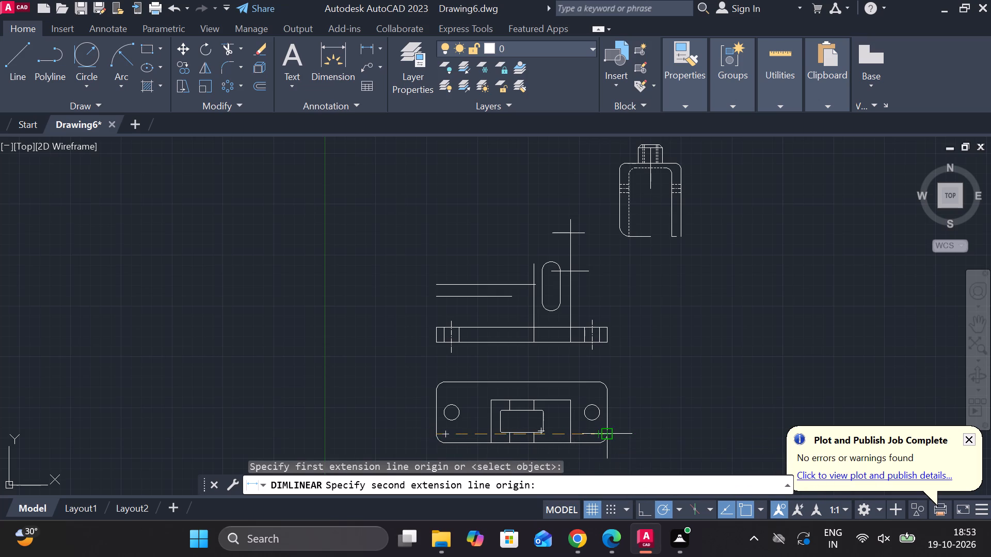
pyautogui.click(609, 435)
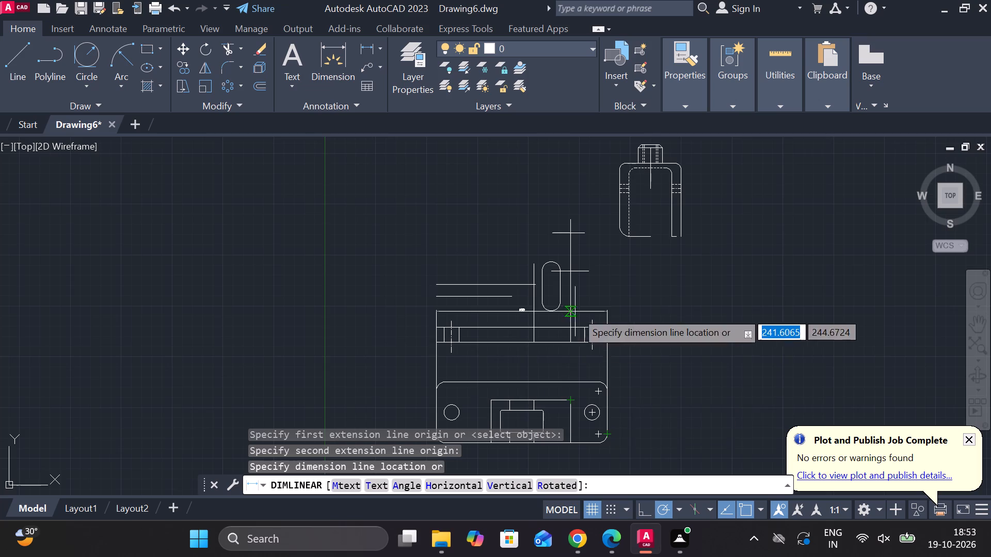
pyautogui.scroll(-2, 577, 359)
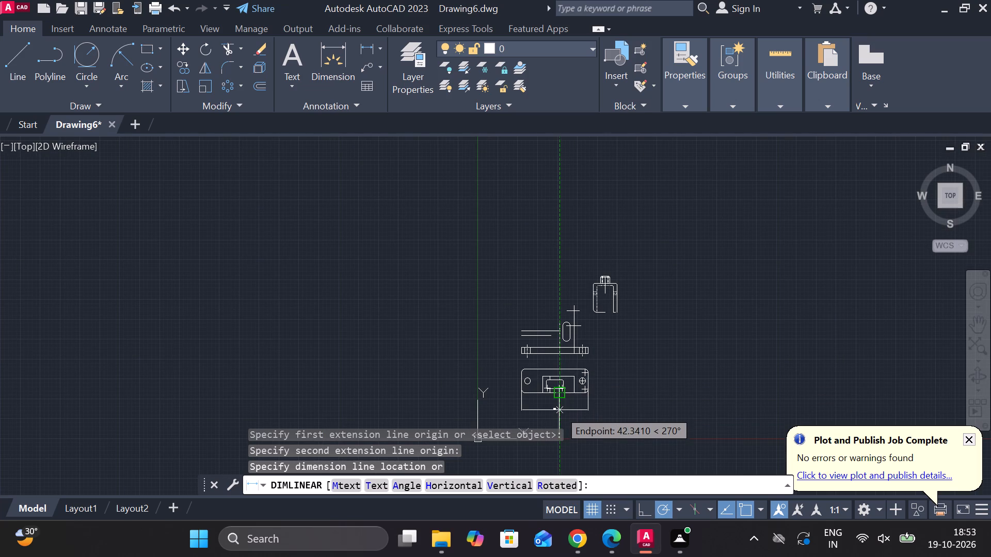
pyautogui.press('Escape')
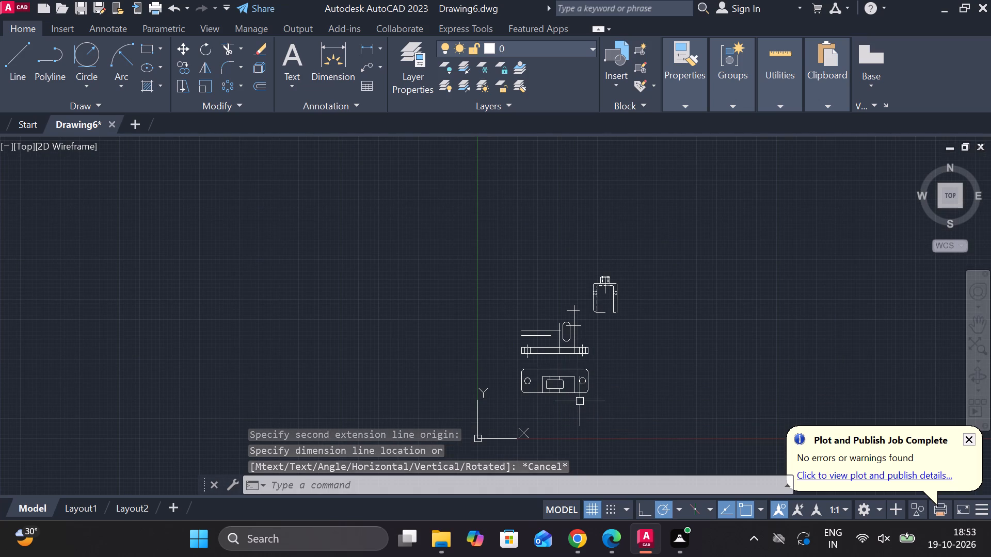
# Erase the slot and all the vertical and horizontal lines drawn for the body above the base in the upper view.
pyautogui.scroll(3, 569, 385)
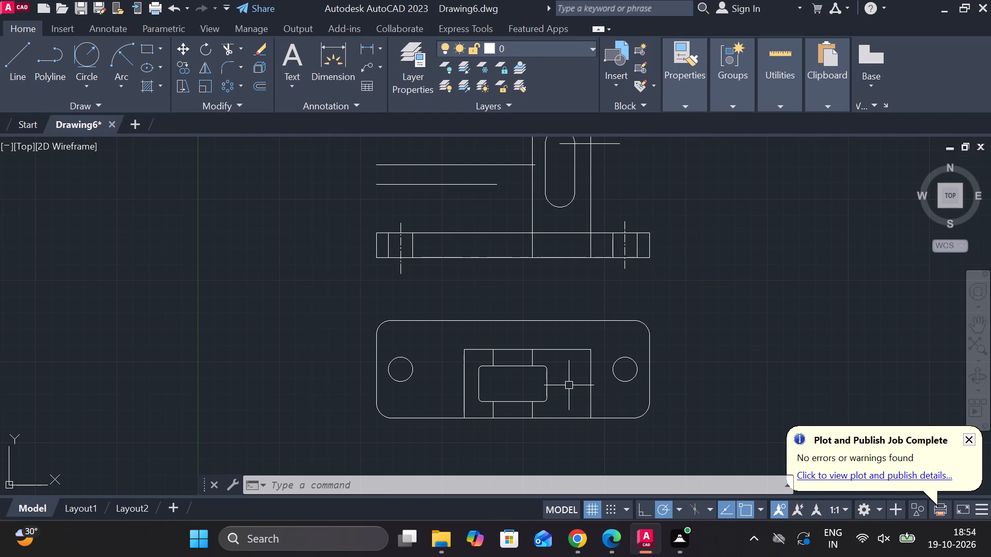
pyautogui.scroll(-1, 569, 385)
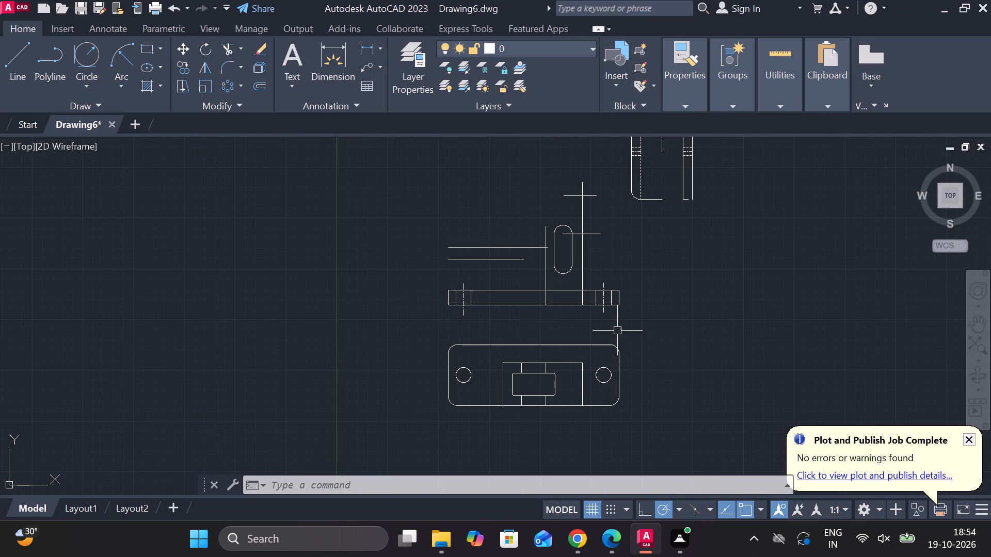
pyautogui.moveTo(597, 263); pyautogui.dragTo(434, 301, button='middle')
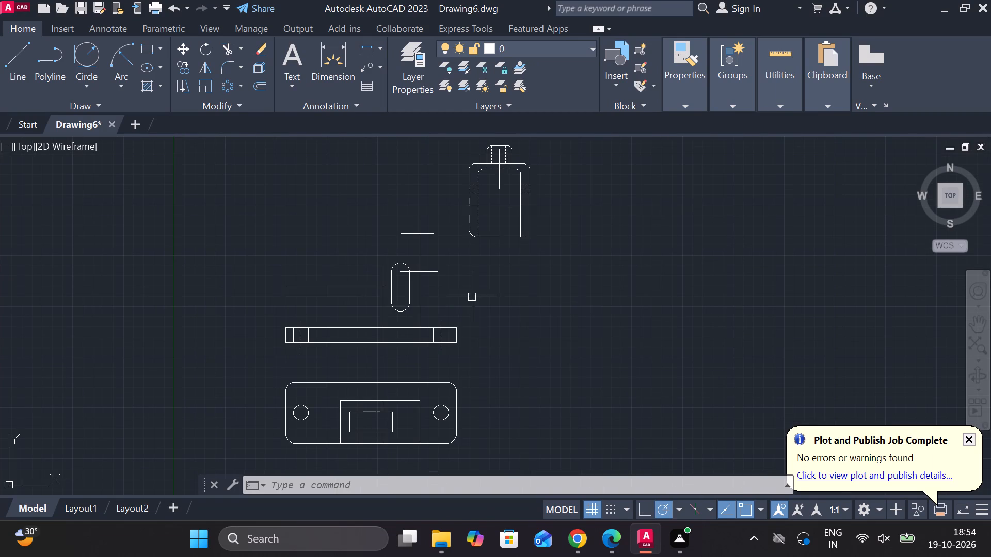
pyautogui.scroll(1, 452, 284)
pyautogui.moveTo(462, 301); pyautogui.dragTo(479, 315, button='middle')
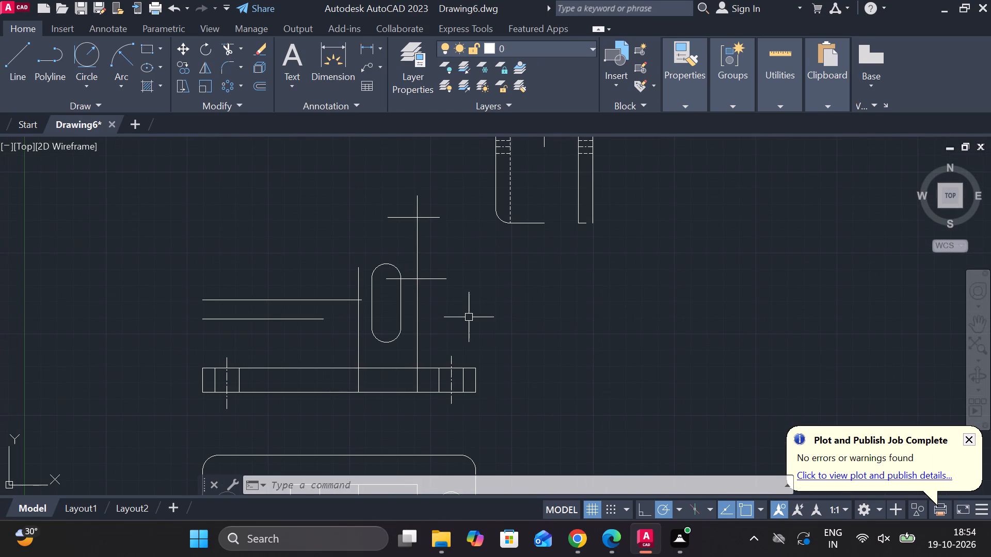
pyautogui.click(468, 317)
pyautogui.click(282, 196)
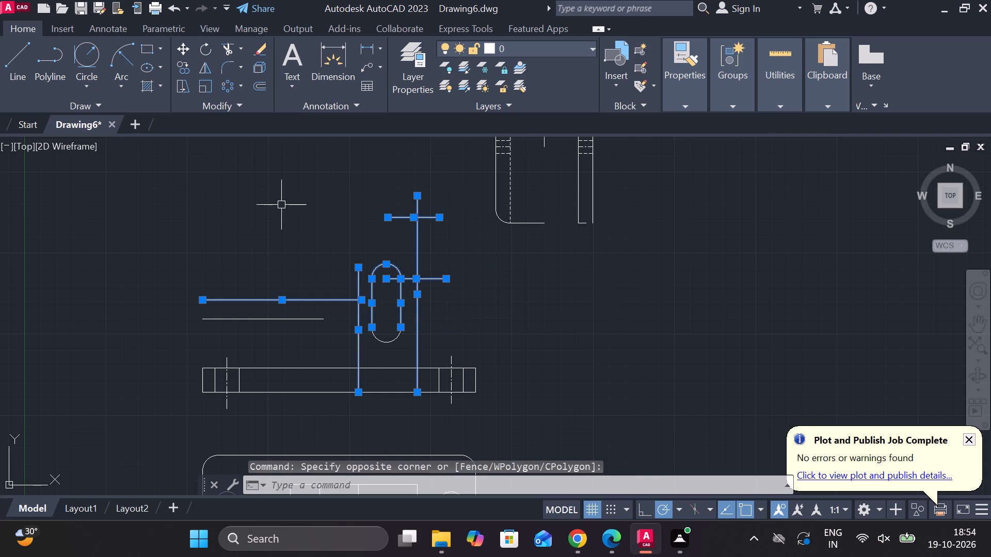
pyautogui.press('e')
pyautogui.press('space')
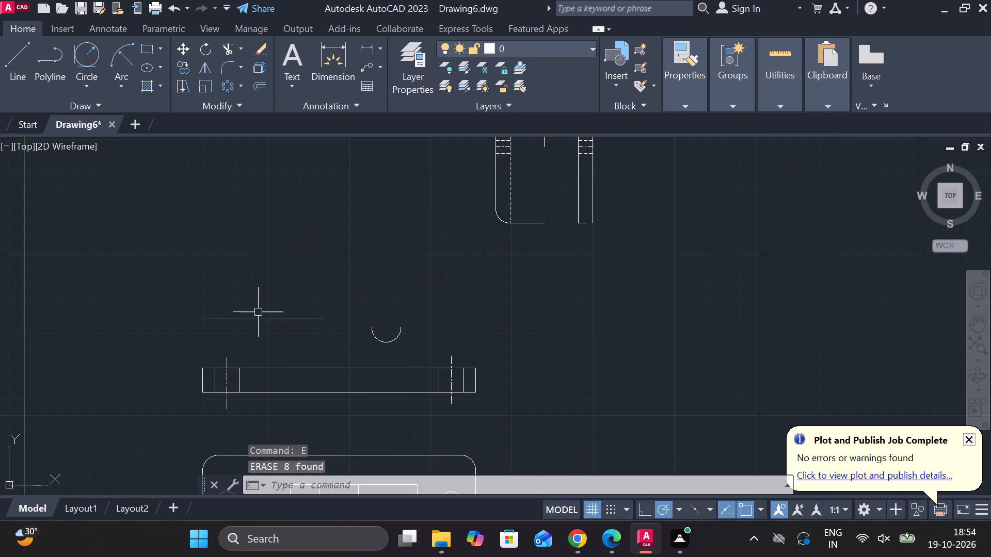
pyautogui.click(267, 317)
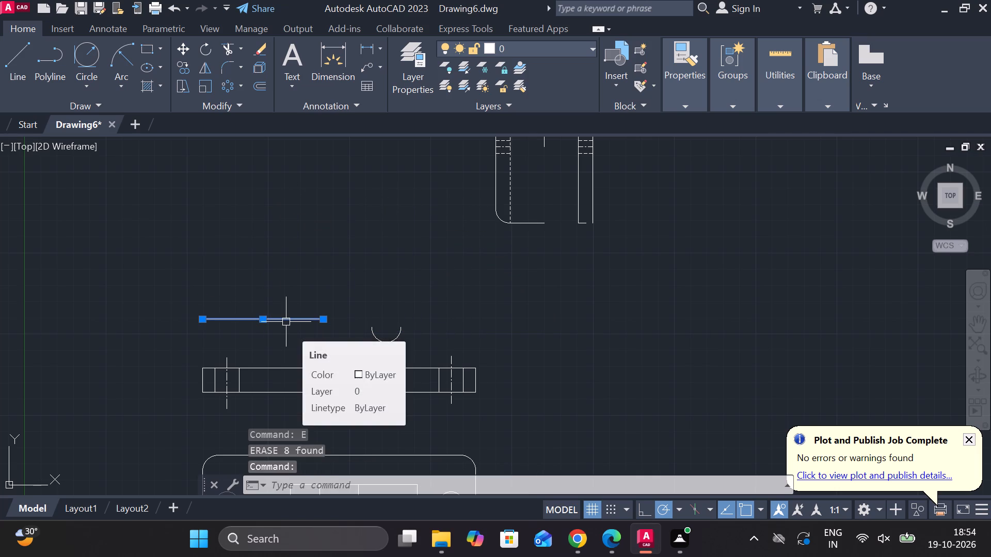
pyautogui.click(388, 342)
pyautogui.write('e')
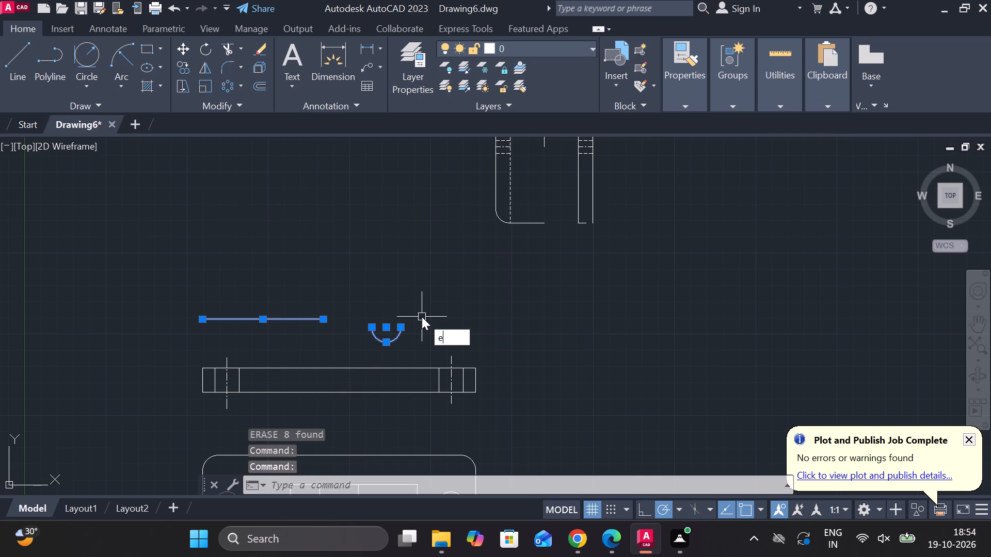
pyautogui.press('space')
# Draw a 69 long horizontal line along the base's bottom edge, starting from the lower-left corner of the upper view.
pyautogui.scroll(-1, 464, 332)
pyautogui.moveTo(404, 323); pyautogui.dragTo(440, 314, button='middle')
pyautogui.scroll(2, 404, 335)
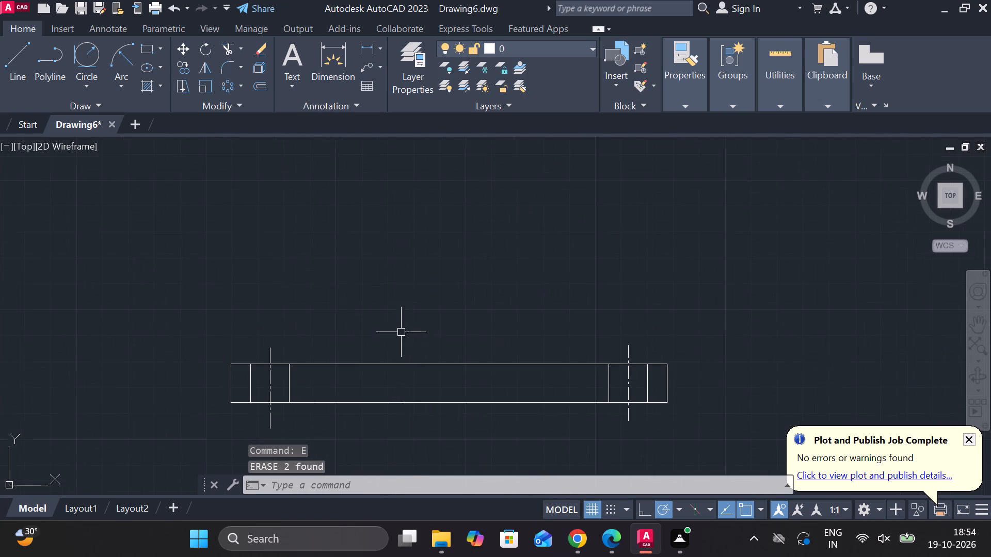
pyautogui.scroll(-1, 431, 316)
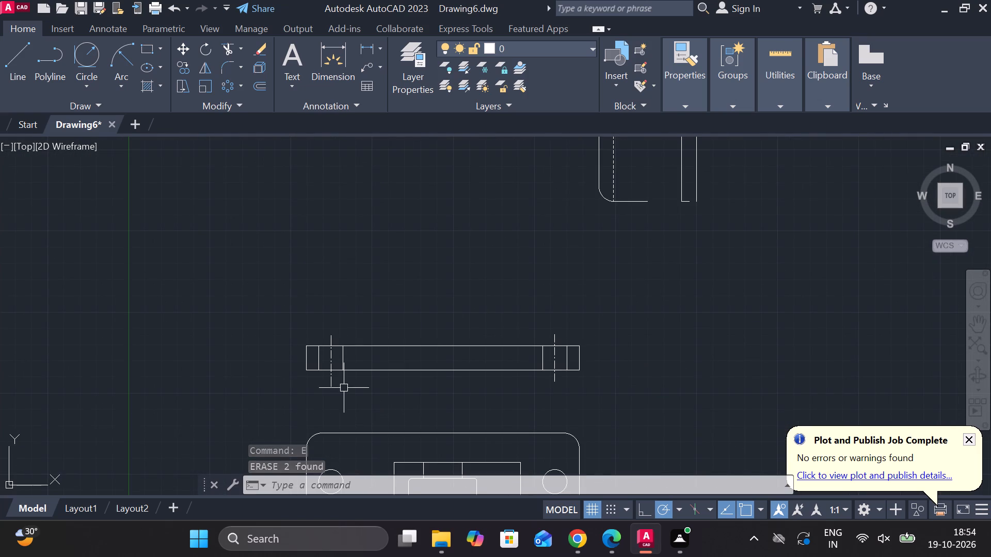
pyautogui.moveTo(390, 384); pyautogui.dragTo(457, 321, button='middle')
pyautogui.scroll(2, 385, 341)
pyautogui.moveTo(384, 341); pyautogui.dragTo(363, 368, button='middle')
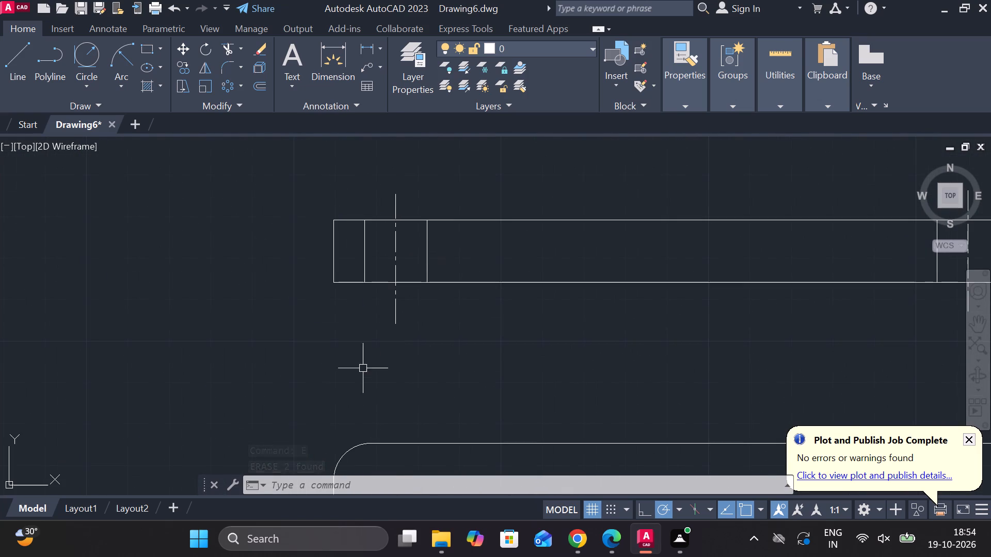
pyautogui.press('Escape')
pyautogui.press('l')
pyautogui.press('Return')
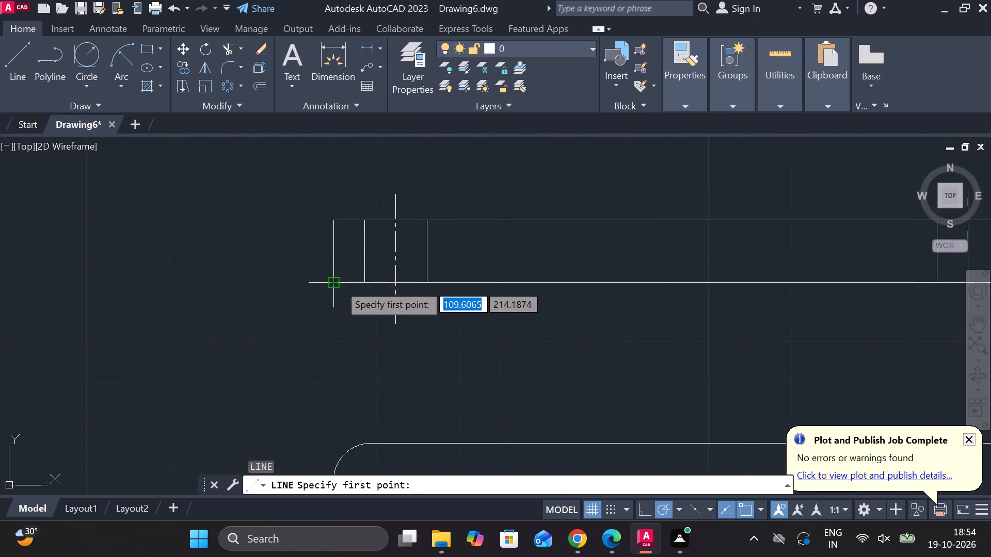
pyautogui.click(339, 284)
pyautogui.scroll(-2, 487, 325)
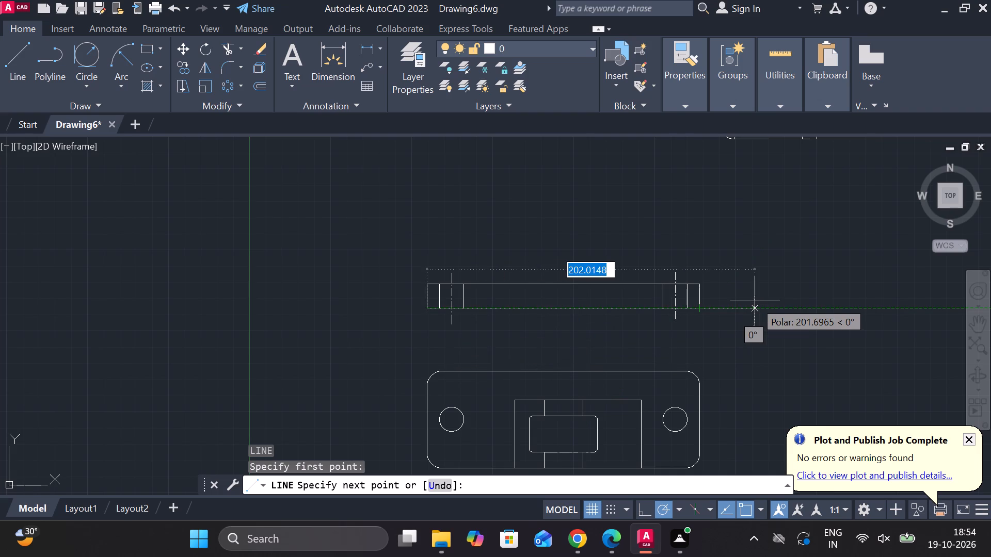
pyautogui.write('69')
pyautogui.press('Return')
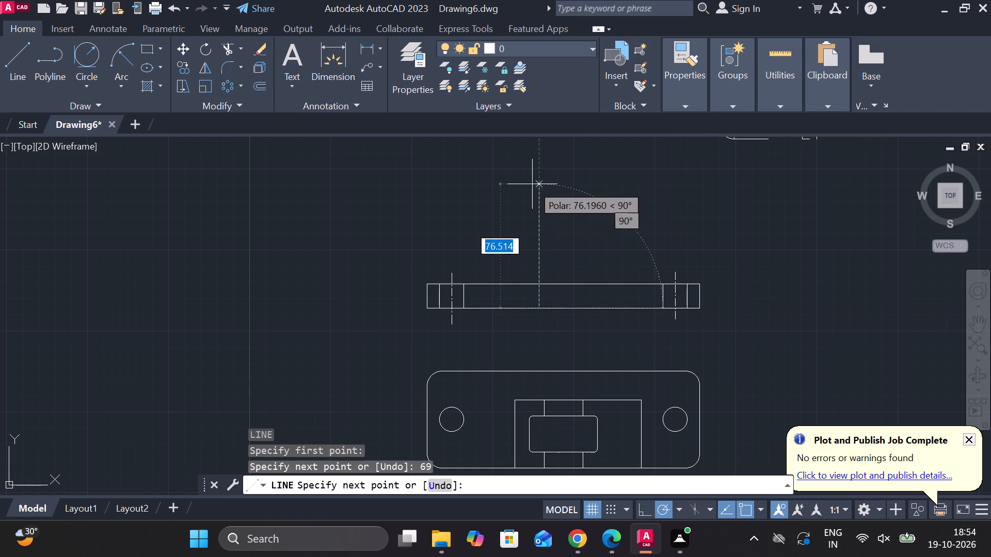
# Continue the line 174 vertically upward from the end of the 69 segment as the body's new center axis.
pyautogui.moveTo(532, 184); pyautogui.dragTo(485, 301, button='middle')
pyautogui.scroll(-1, 507, 281)
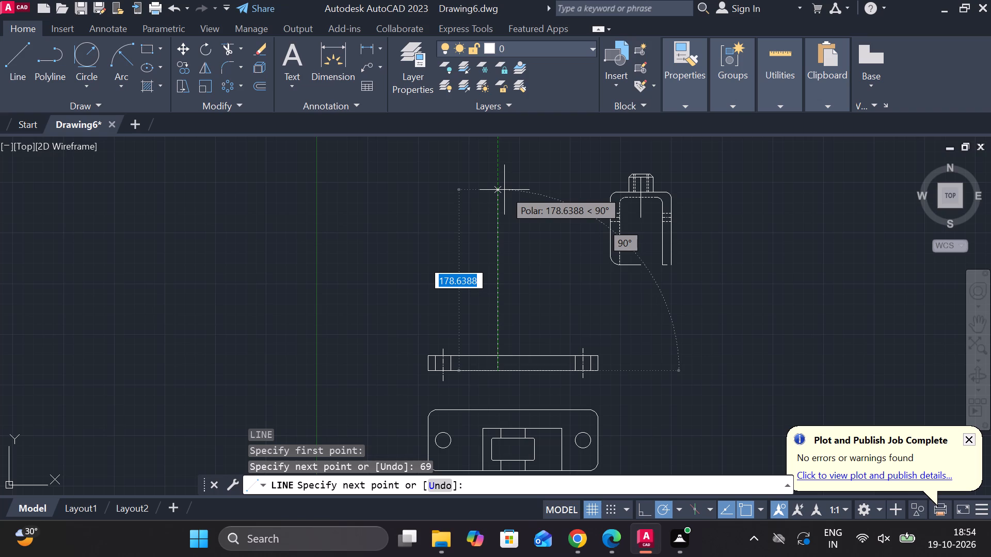
pyautogui.press('1')
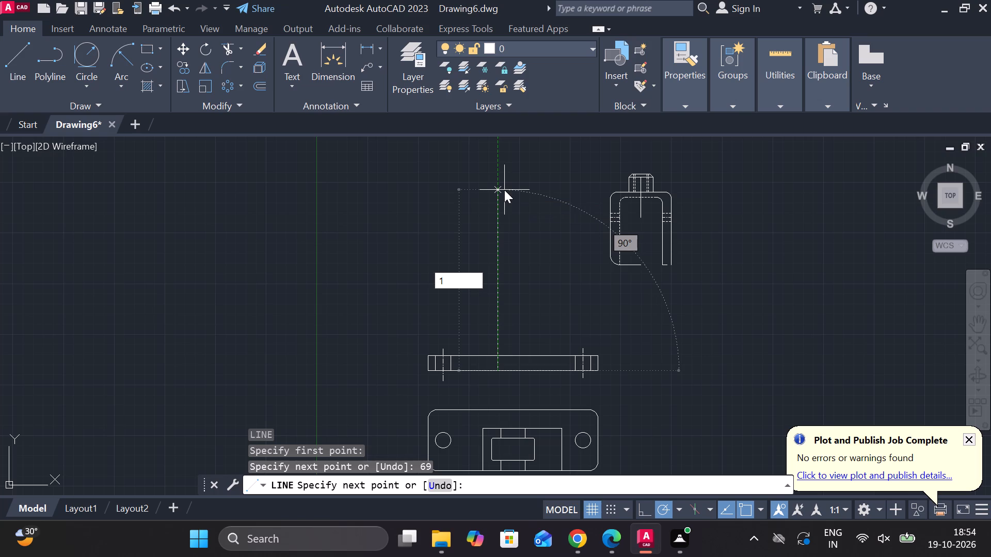
pyautogui.write('74')
pyautogui.press('space')
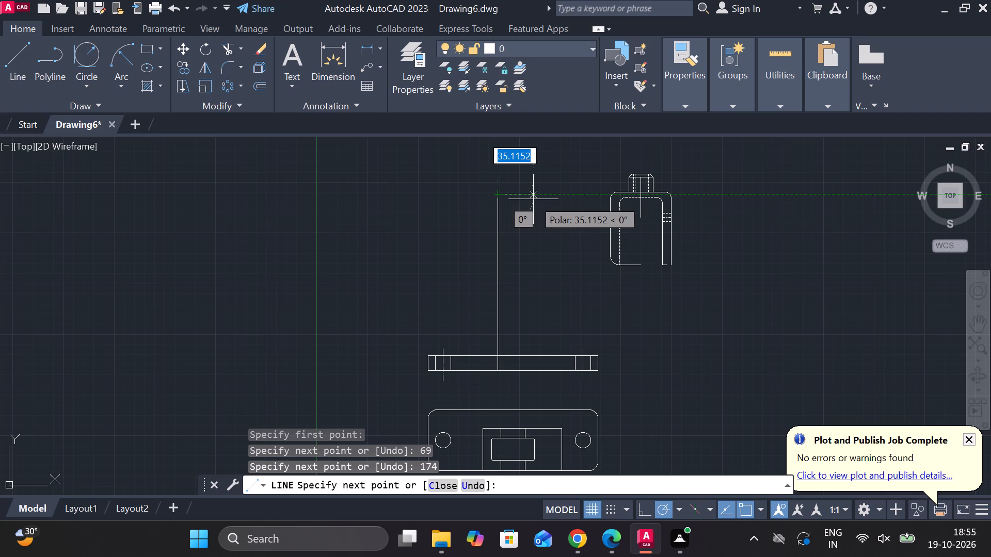
pyautogui.scroll(1, 533, 200)
pyautogui.press('Escape')
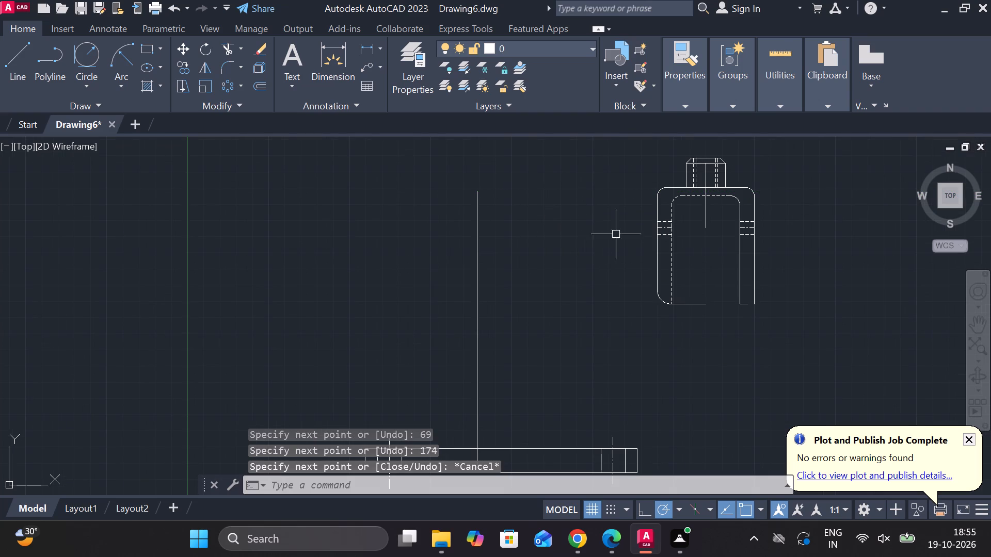
# Erase the two short vertical center lines inside the threaded-top body.
pyautogui.click(704, 214)
pyautogui.scroll(2, 705, 196)
pyautogui.click(706, 154)
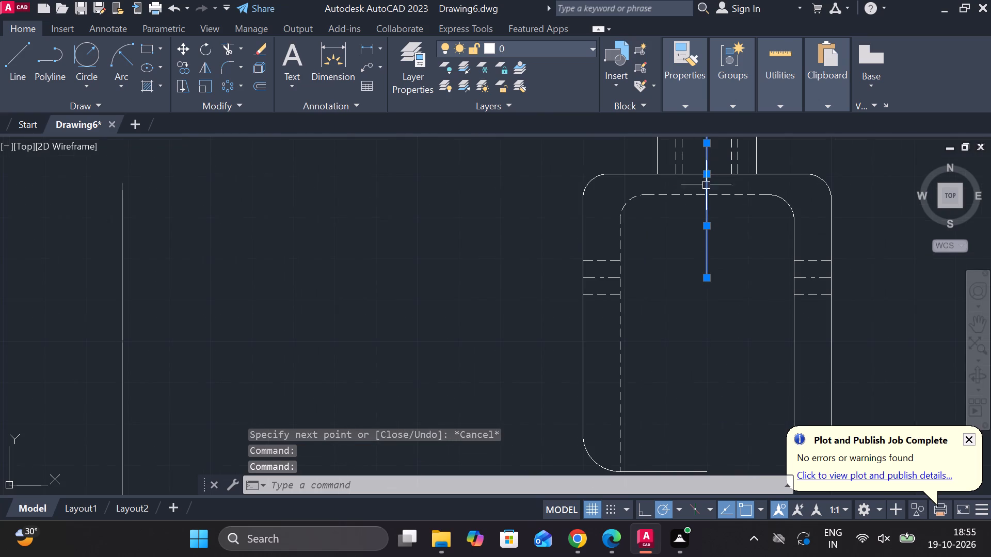
pyautogui.press('m')
pyautogui.press('BackSpace')
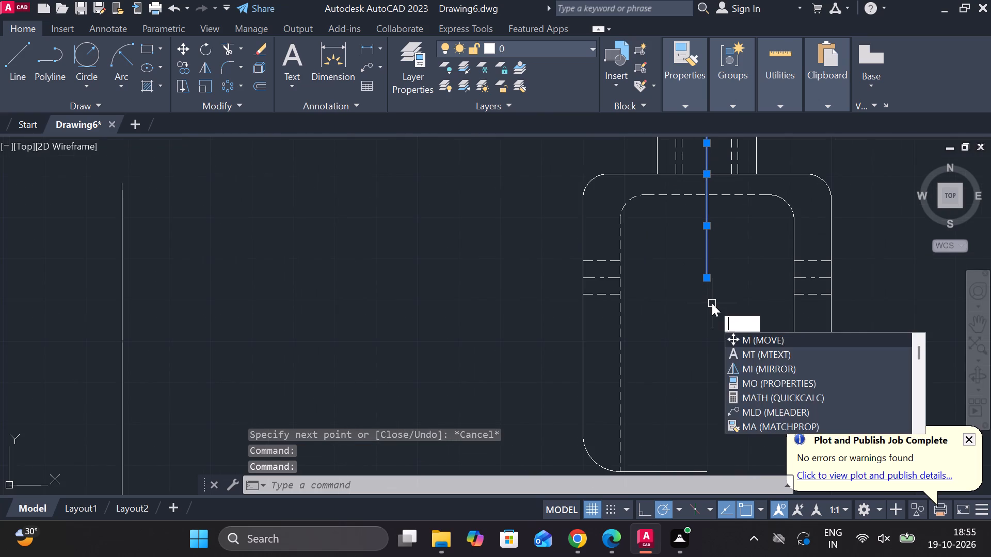
pyautogui.press('e')
pyautogui.press('Return')
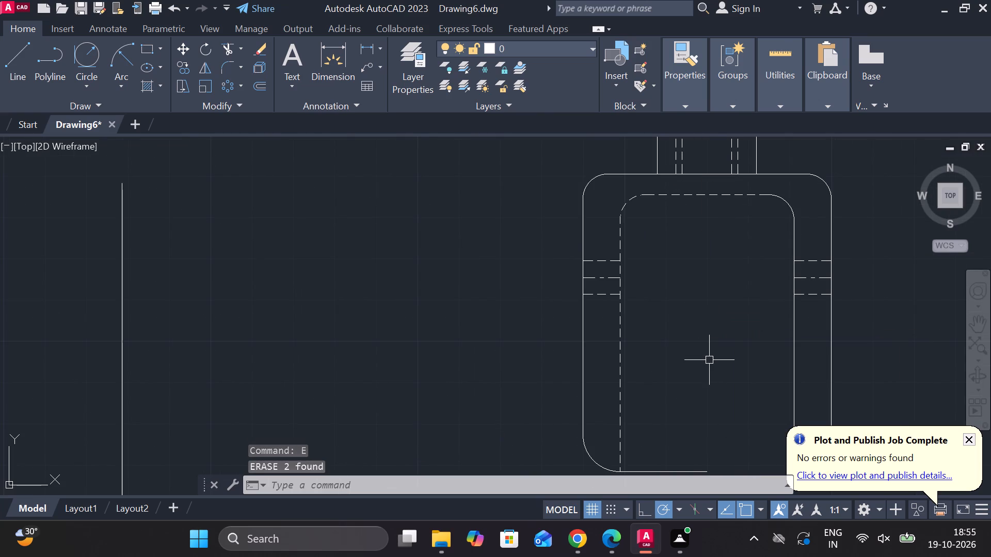
# Move the whole threaded-top body by the midpoint of its top edge onto the upper end of the 174 vertical line.
pyautogui.scroll(-1, 709, 360)
pyautogui.moveTo(707, 357); pyautogui.dragTo(655, 332, button='middle')
pyautogui.scroll(-1, 655, 332)
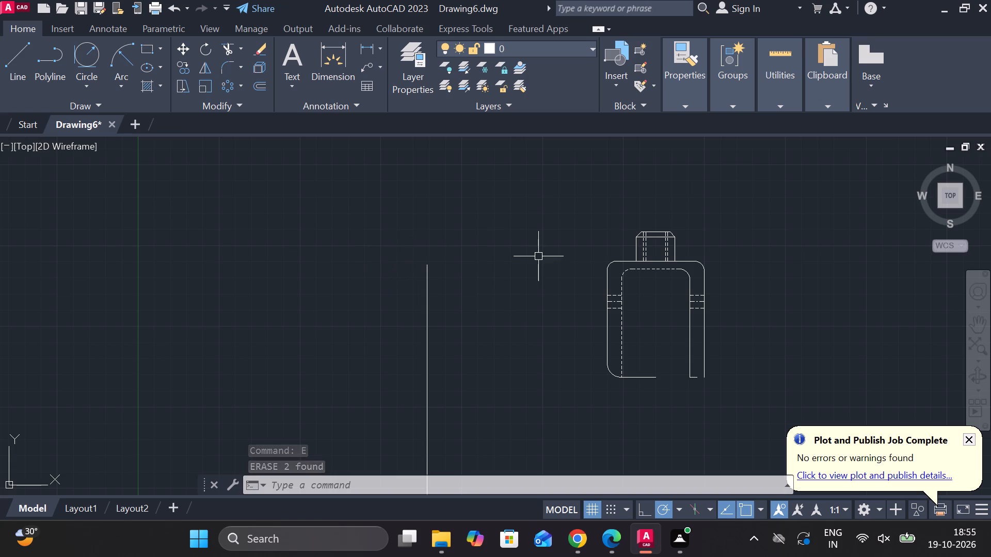
pyautogui.click(497, 210)
pyautogui.click(770, 403)
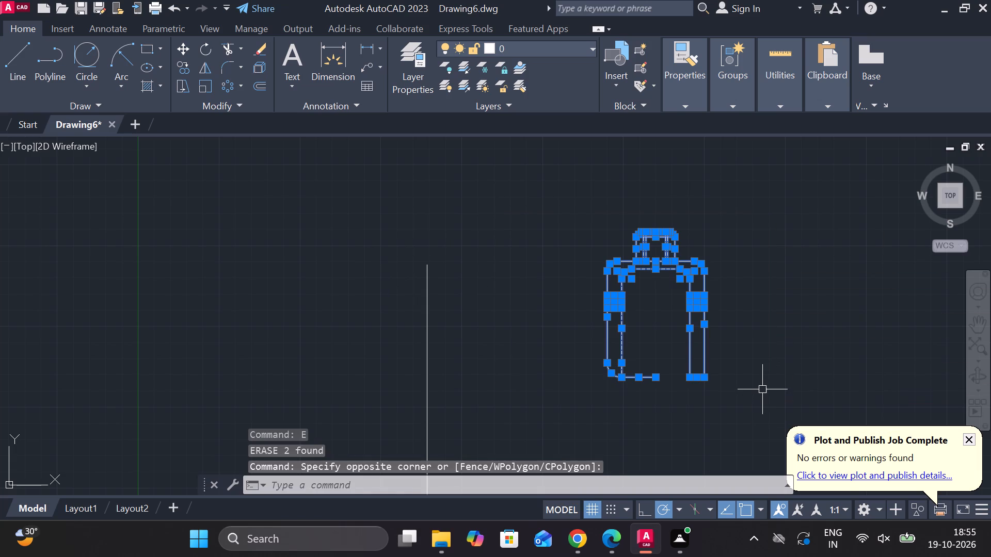
pyautogui.press('m')
pyautogui.press('Return')
pyautogui.scroll(2, 650, 215)
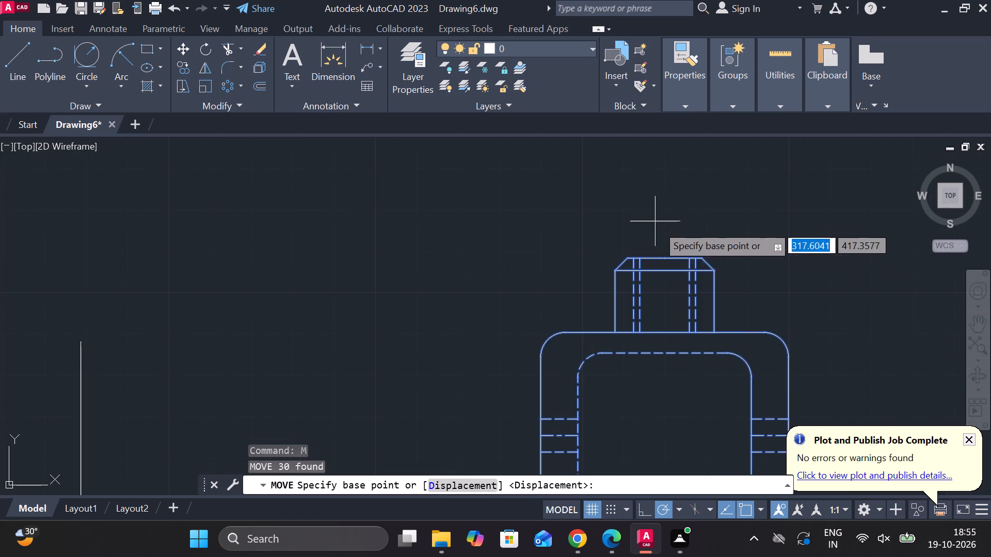
pyautogui.click(660, 259)
pyautogui.scroll(-2, 499, 264)
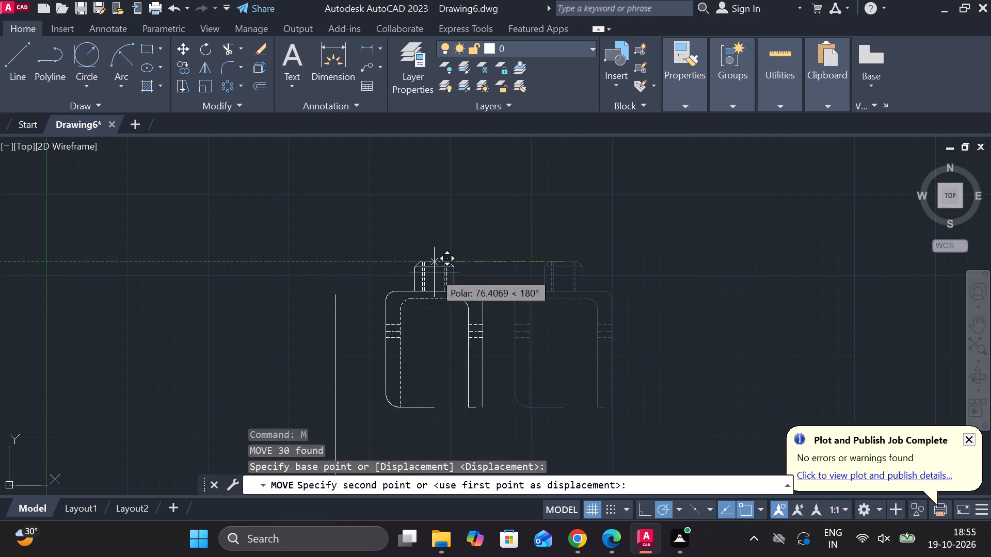
pyautogui.moveTo(379, 280); pyautogui.dragTo(526, 243, button='middle')
pyautogui.scroll(2, 455, 248)
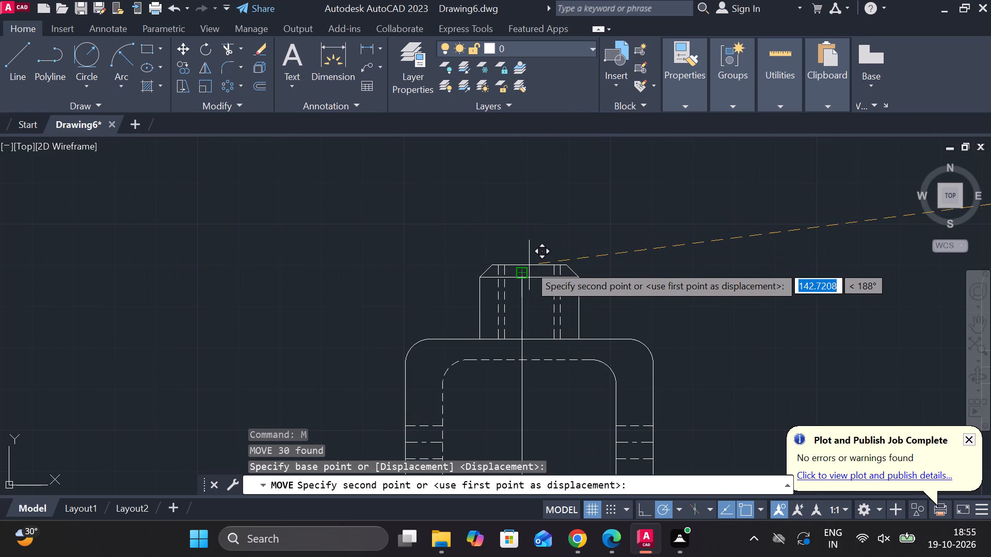
pyautogui.scroll(3, 517, 269)
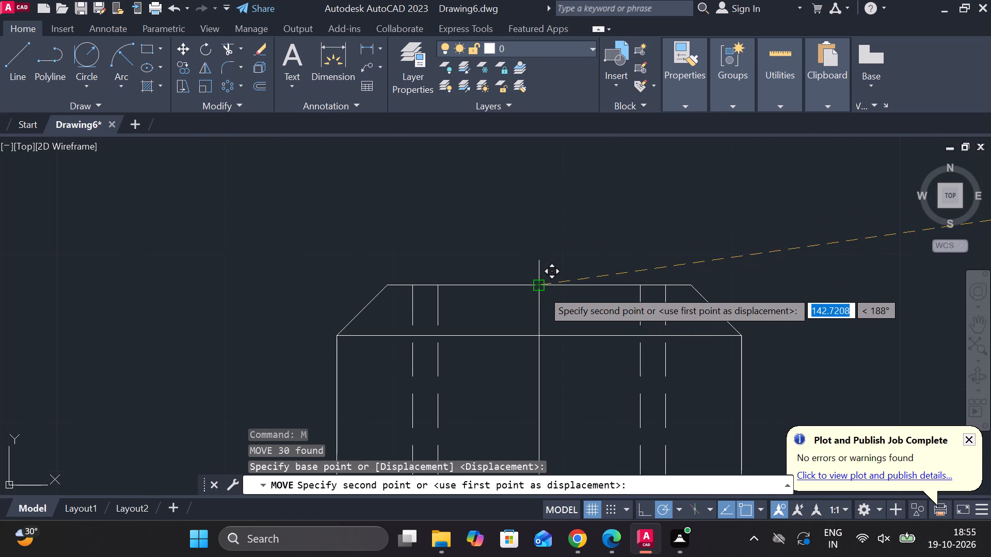
pyautogui.click(542, 290)
pyautogui.scroll(-3, 599, 322)
pyautogui.scroll(-2, 673, 339)
pyautogui.moveTo(680, 339); pyautogui.dragTo(537, 176, button='middle')
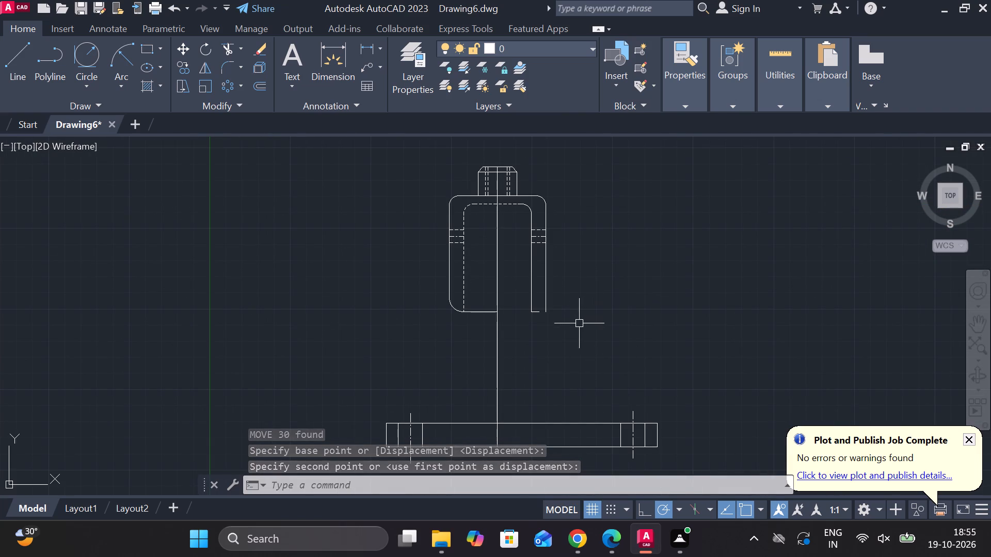
pyautogui.moveTo(578, 344); pyautogui.dragTo(607, 338, button='middle')
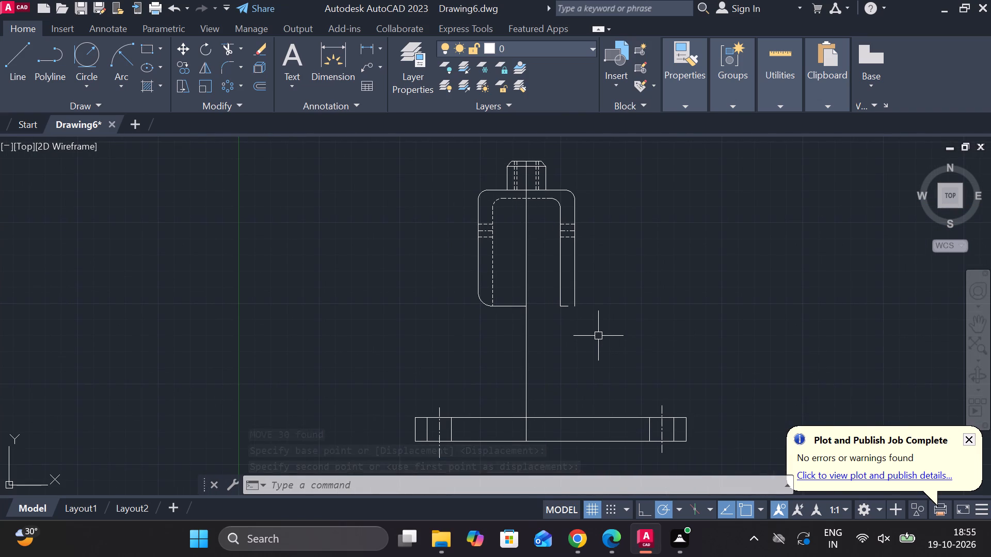
# Draw a horizontal line about 83 long across the center axis, starting 57 directly above the base's lower-left corner.
pyautogui.moveTo(612, 334); pyautogui.dragTo(594, 283, button='middle')
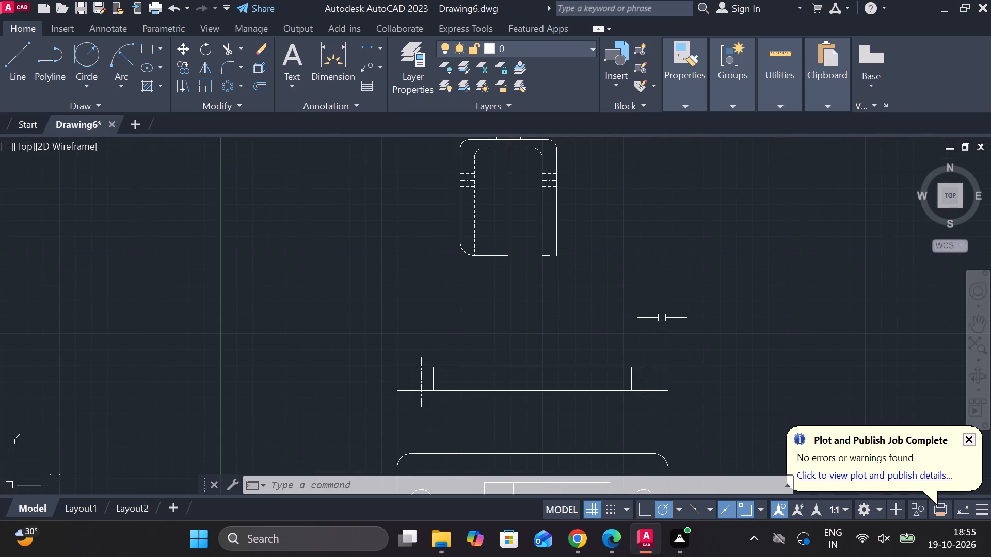
pyautogui.press('Escape')
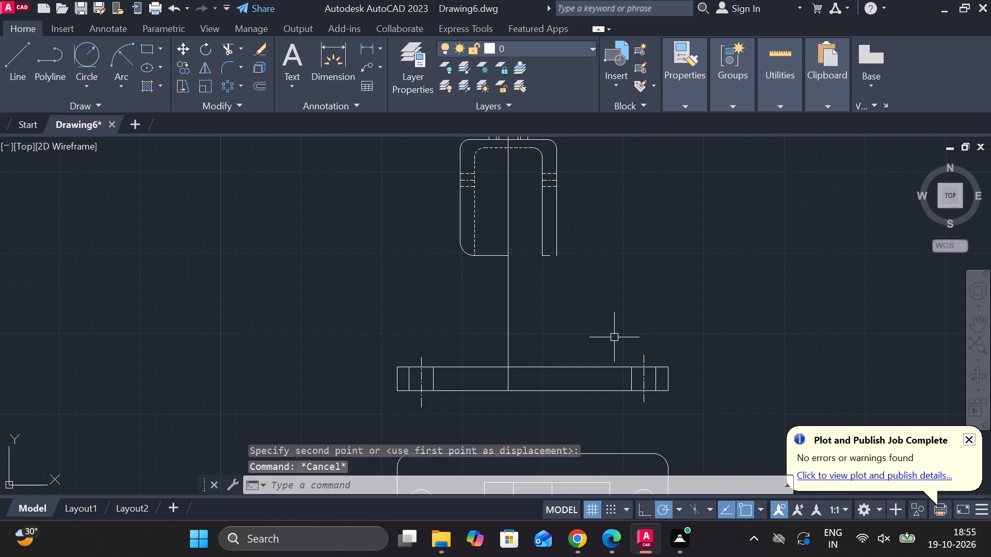
pyautogui.press('l')
pyautogui.press('Return')
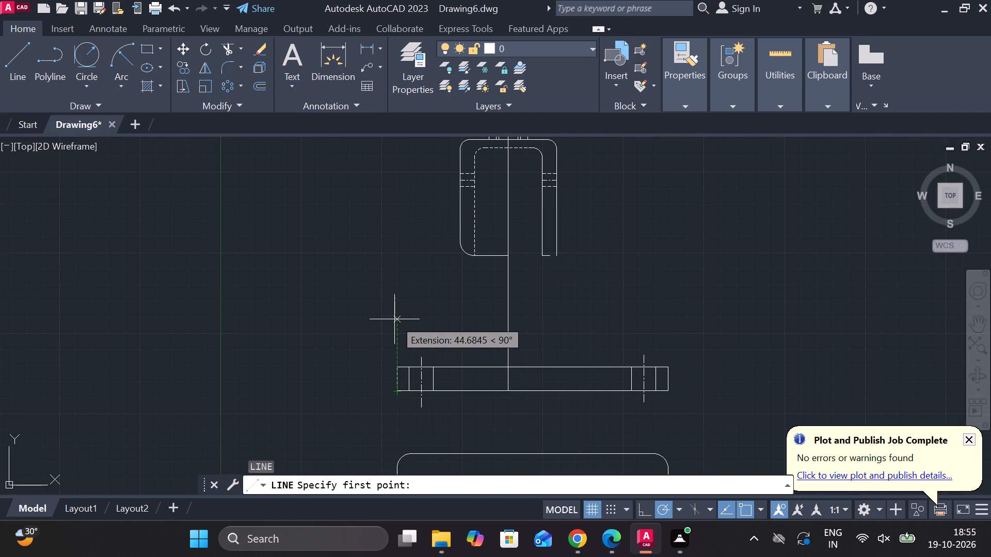
pyautogui.write('57')
pyautogui.press('Return')
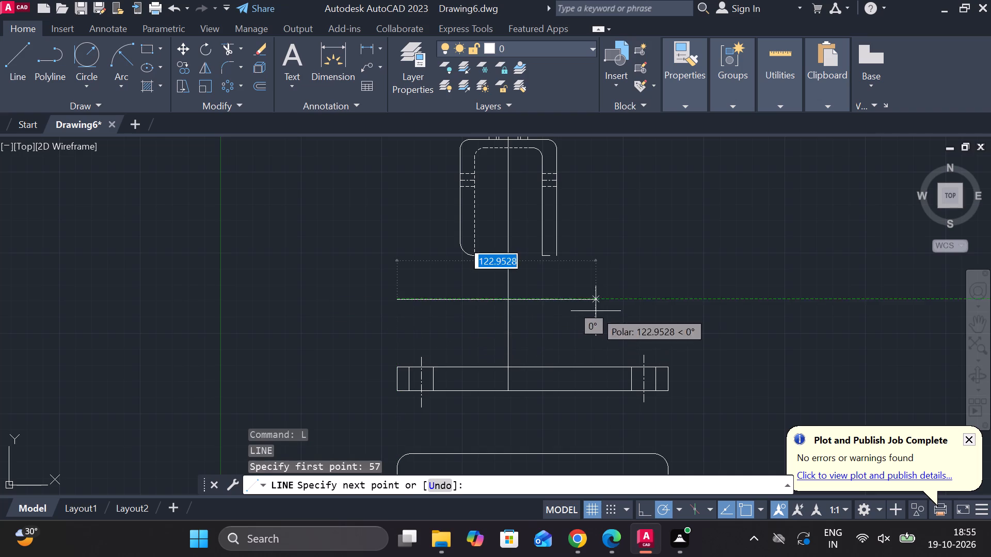
pyautogui.click(530, 310)
pyautogui.press('Escape')
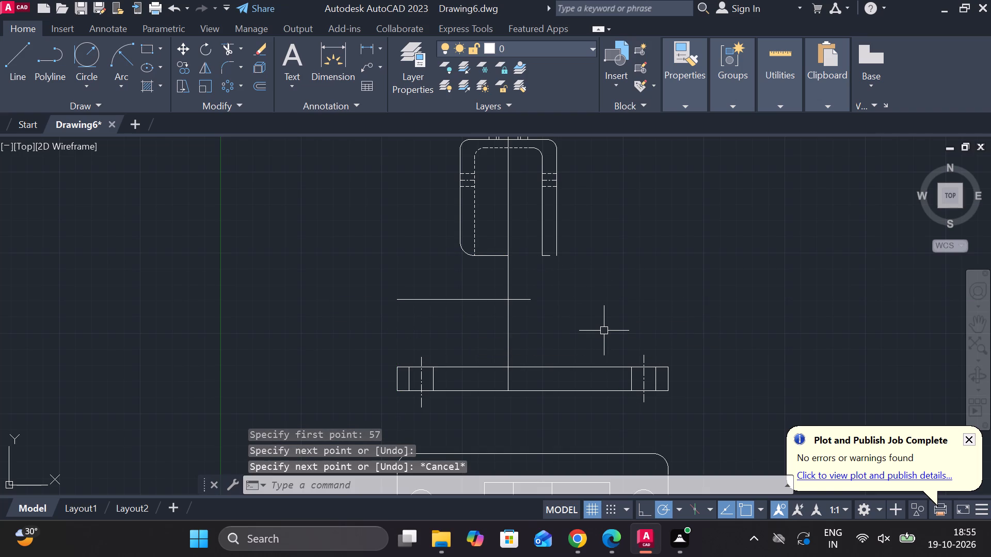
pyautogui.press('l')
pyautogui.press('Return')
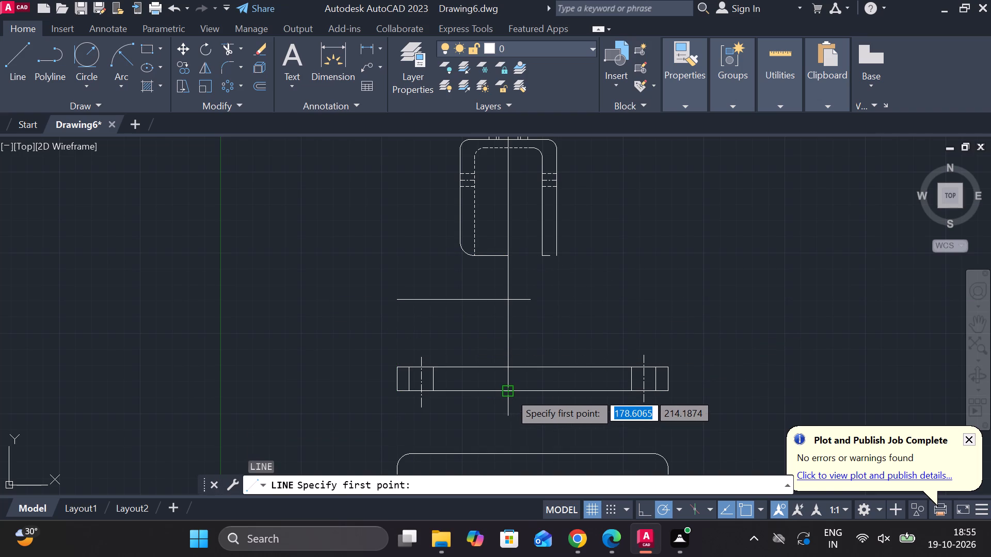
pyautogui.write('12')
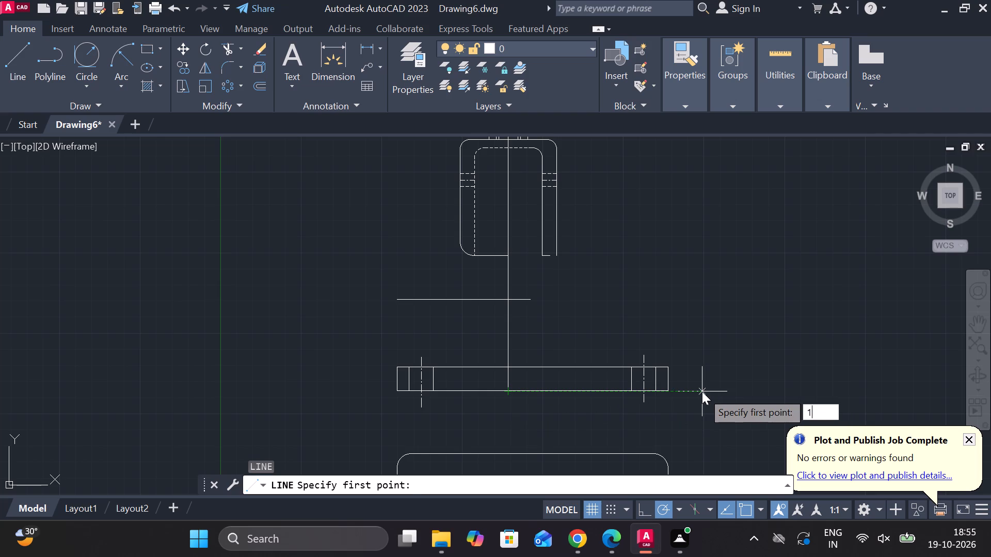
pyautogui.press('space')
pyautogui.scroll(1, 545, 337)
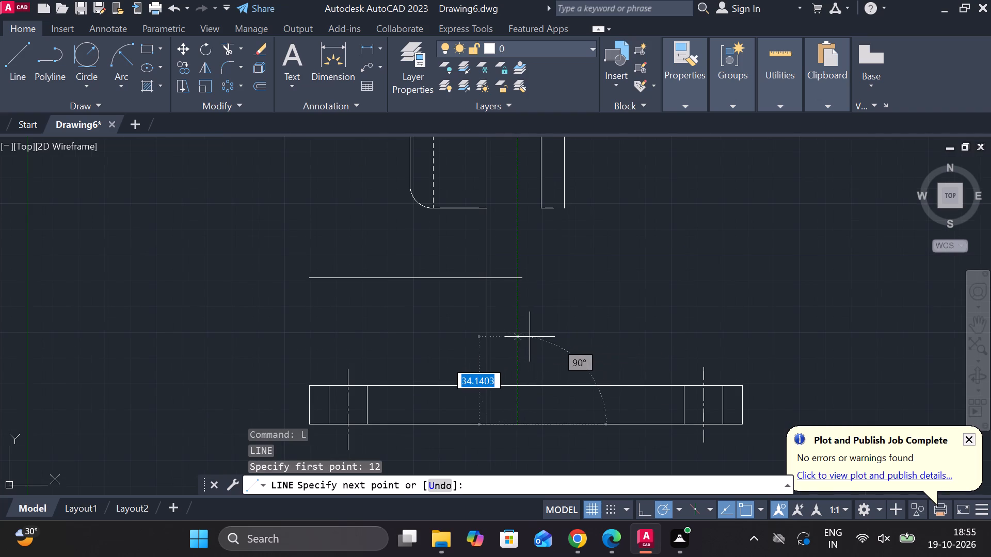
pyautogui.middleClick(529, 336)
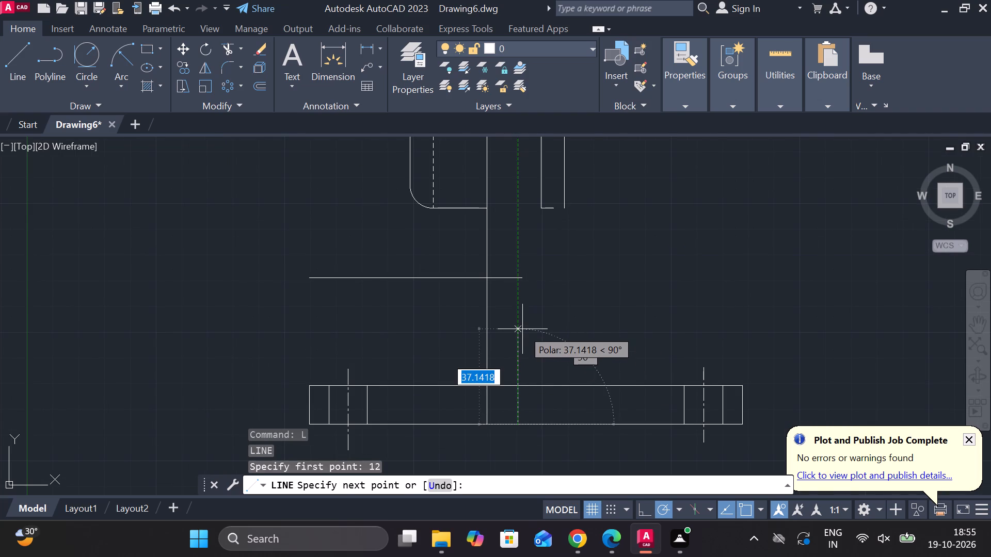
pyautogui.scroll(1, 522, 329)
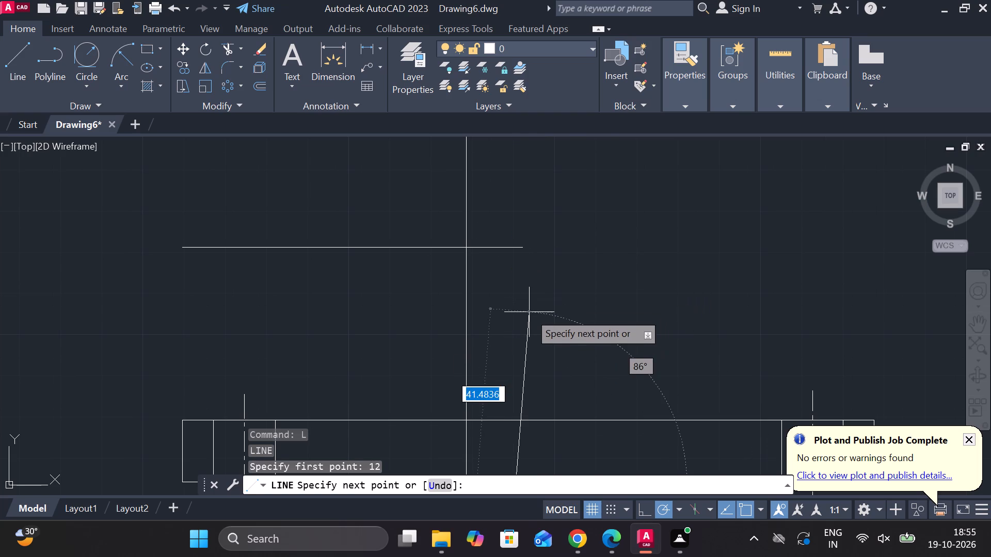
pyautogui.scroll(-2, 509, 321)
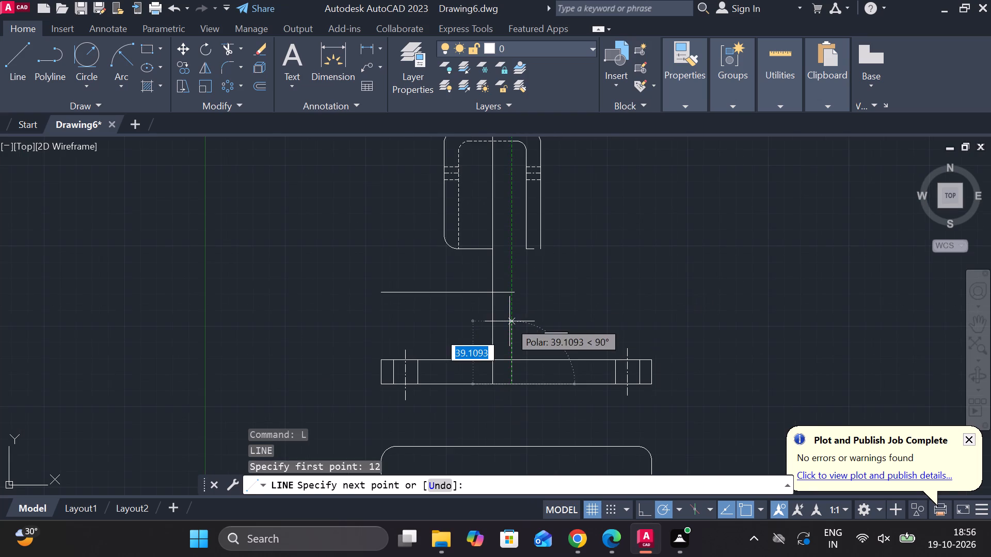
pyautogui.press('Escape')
# Draw a second horizontal line about 145 long across the axis, starting 45 directly above the base's lower-left corner.
pyautogui.press('l')
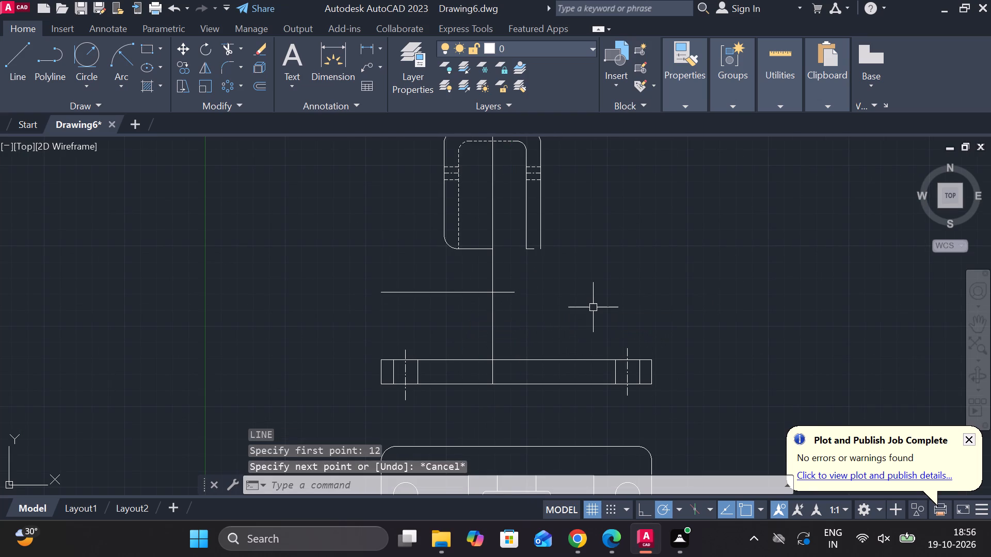
pyautogui.press('Return')
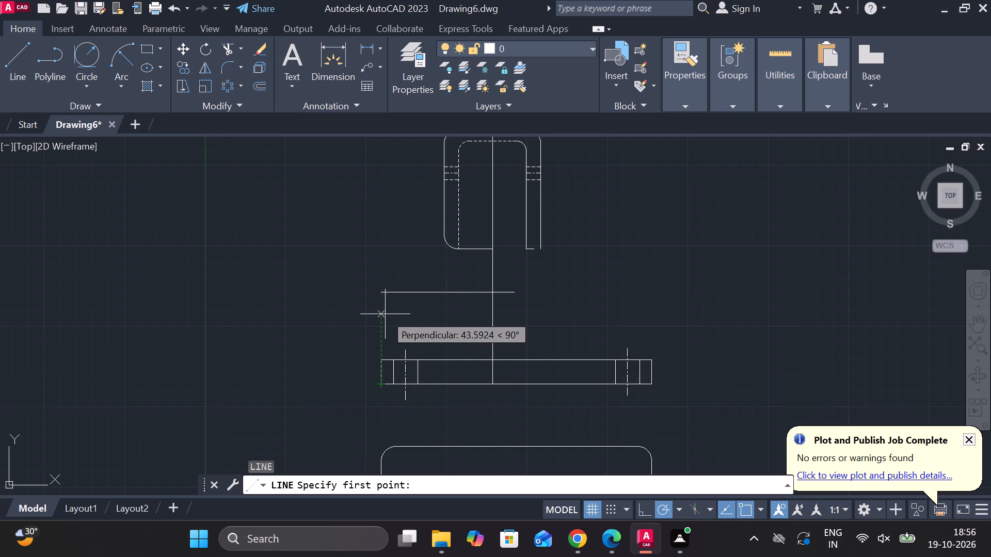
pyautogui.write('45')
pyautogui.press('Return')
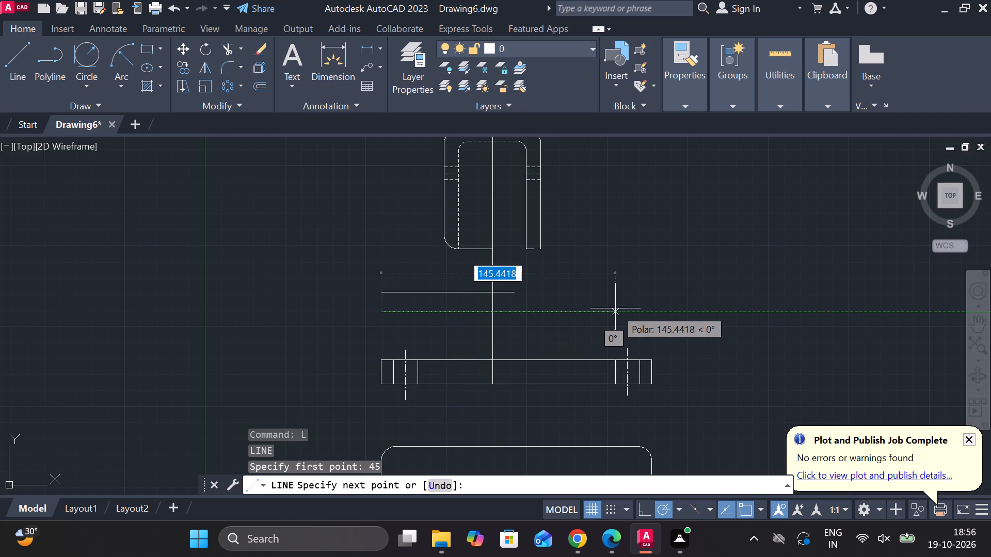
pyautogui.click(615, 308)
pyautogui.press('Escape')
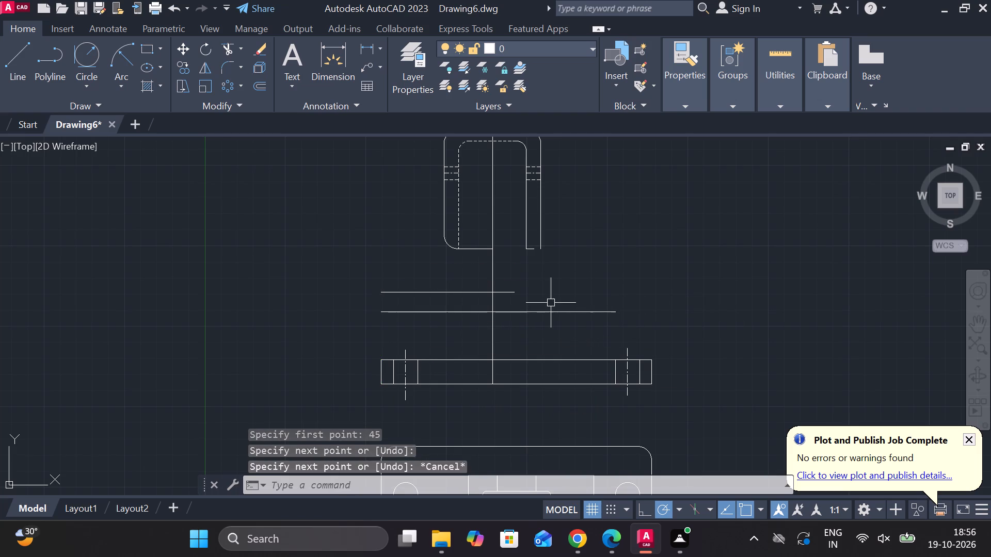
# Measure the vertical distance from the threaded top's upper edge to the base's bottom edge on the center axis.
pyautogui.scroll(-1, 561, 283)
pyautogui.scroll(1, 545, 279)
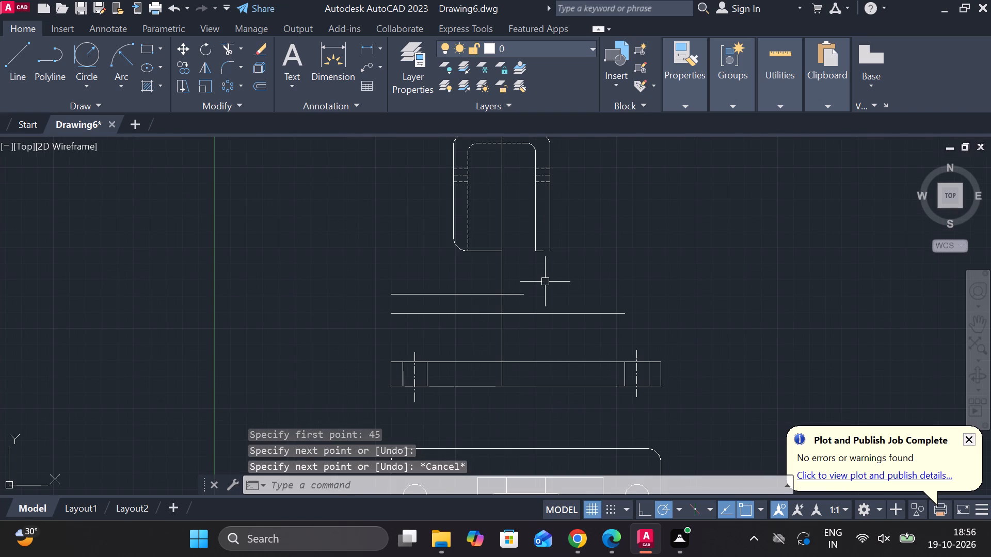
pyautogui.scroll(-1, 545, 283)
pyautogui.click(363, 44)
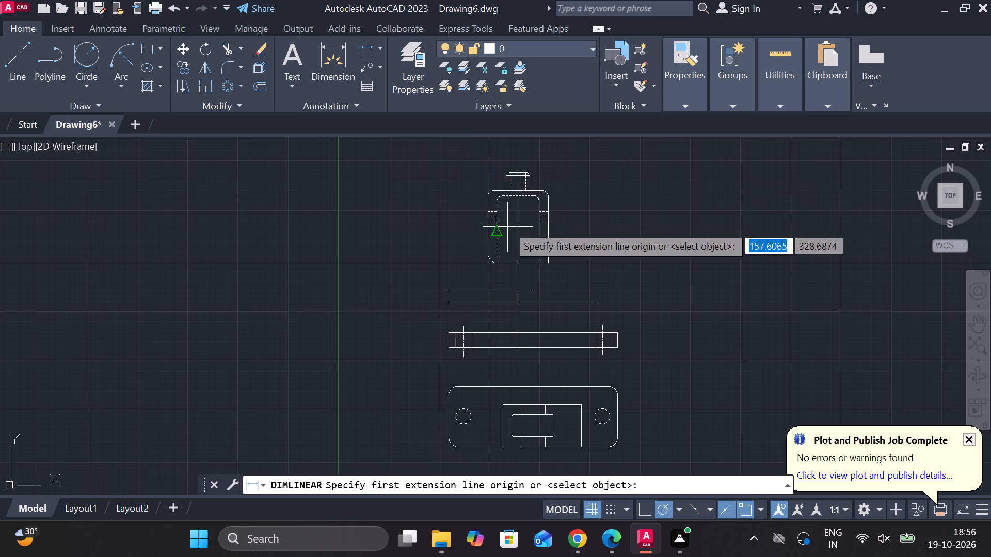
pyautogui.scroll(1, 507, 212)
pyautogui.click(523, 143)
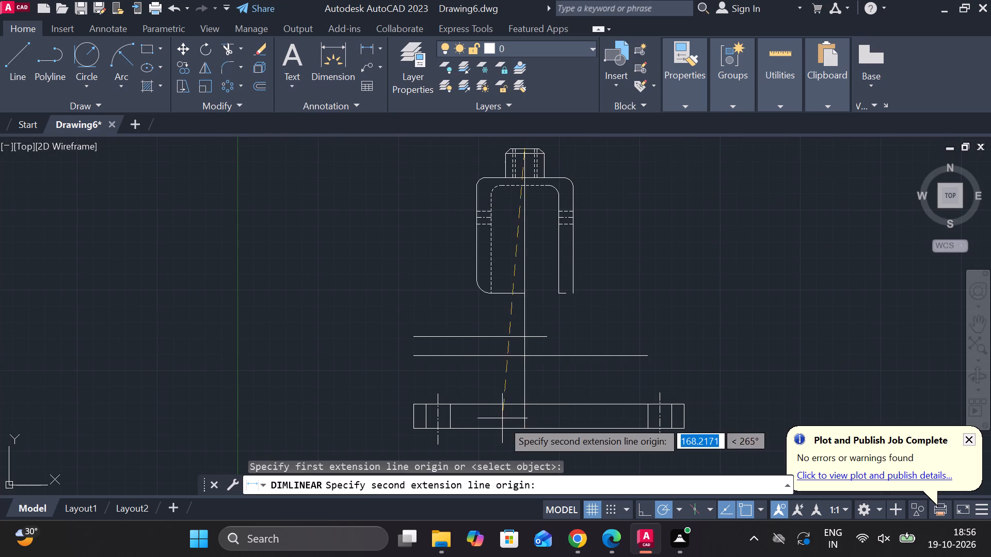
pyautogui.click(522, 427)
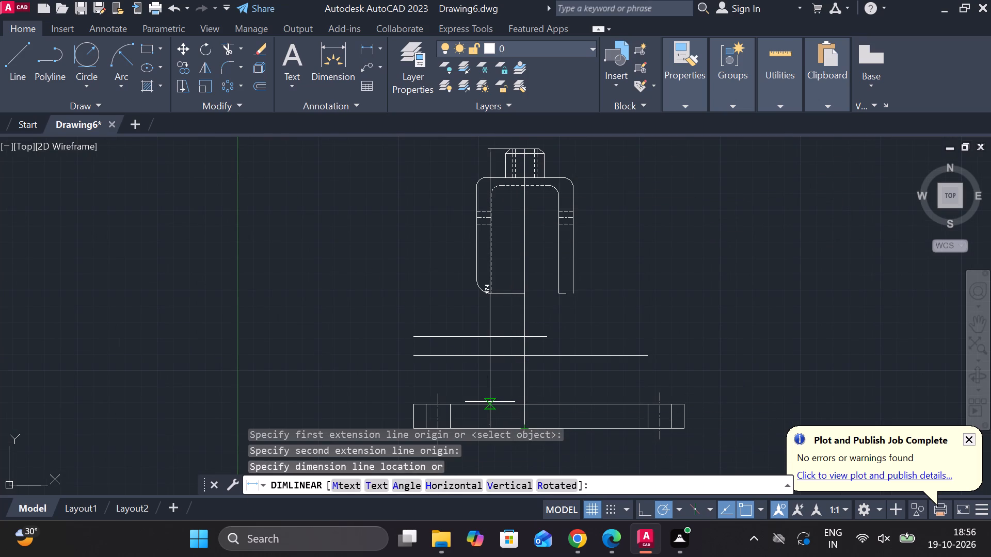
pyautogui.press('Escape')
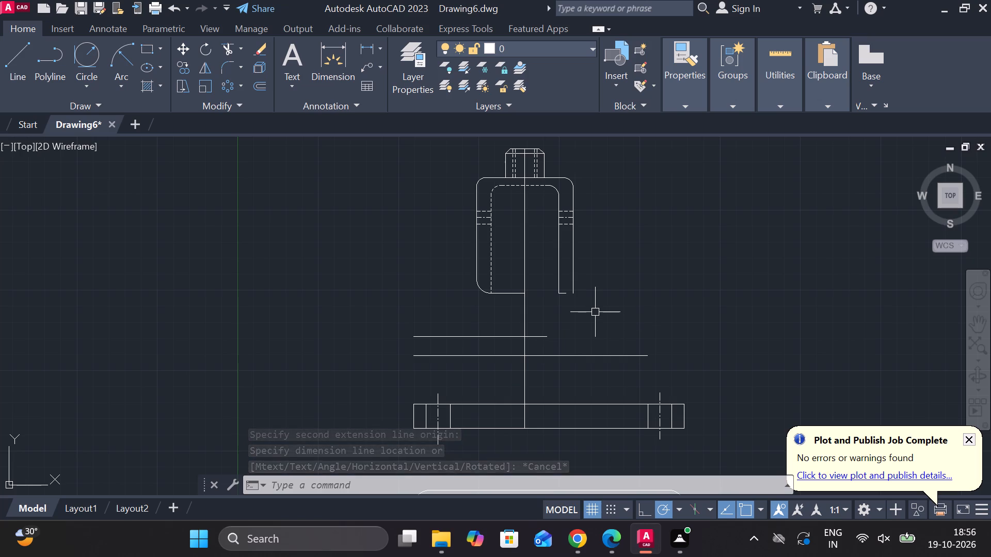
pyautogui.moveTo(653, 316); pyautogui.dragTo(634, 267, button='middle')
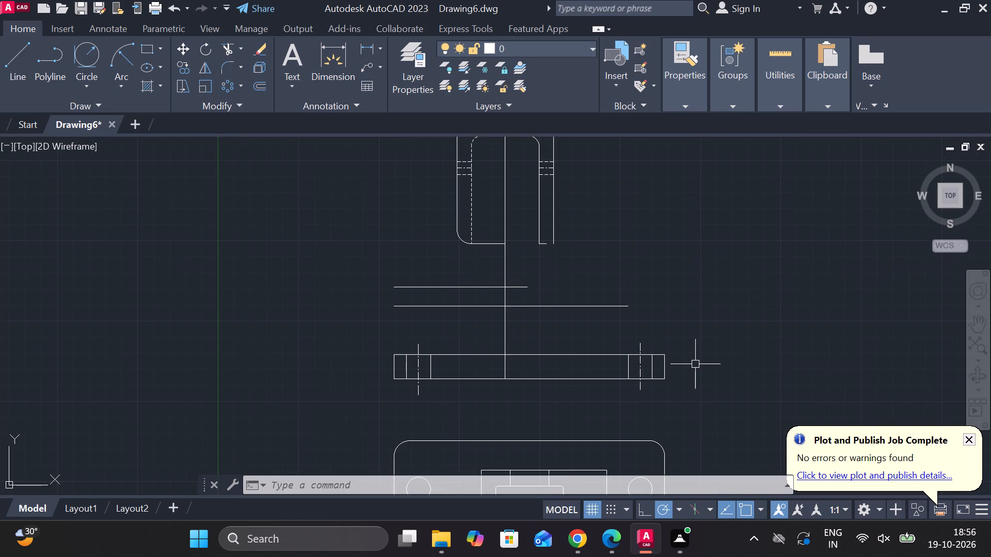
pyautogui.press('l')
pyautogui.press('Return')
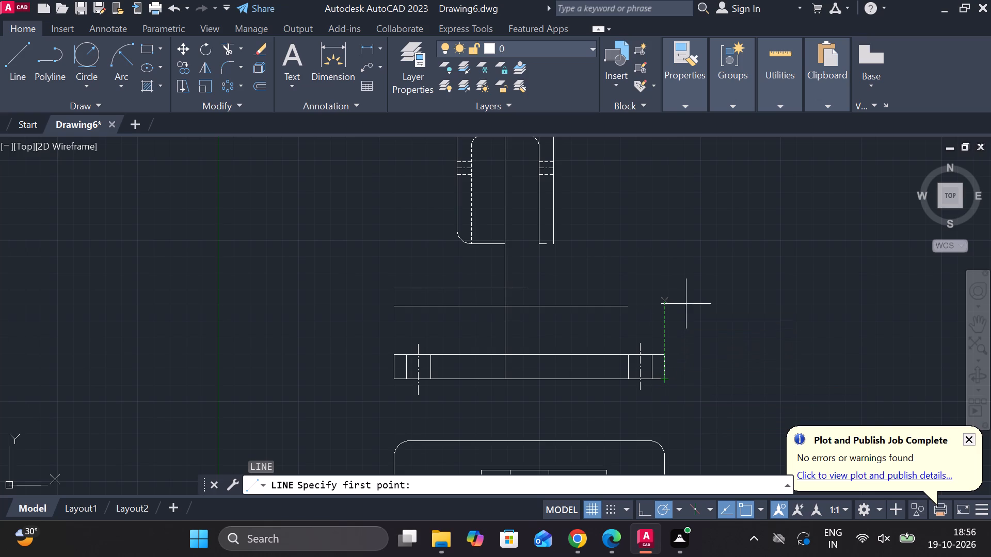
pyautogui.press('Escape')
# Draw a 55 long horizontal line toward the body, starting 55 directly above the base's upper-right corner.
pyautogui.press('l')
pyautogui.press('Return')
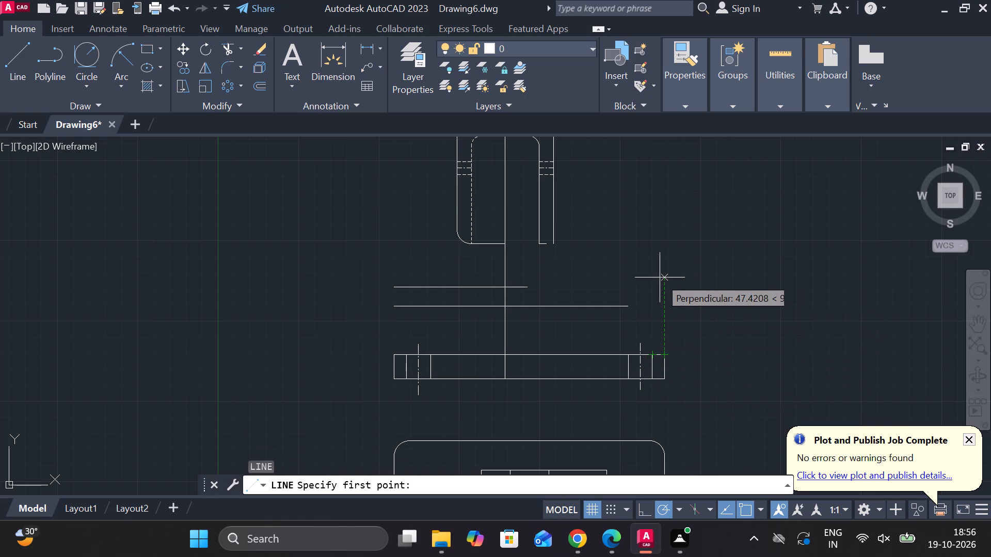
pyautogui.write('55')
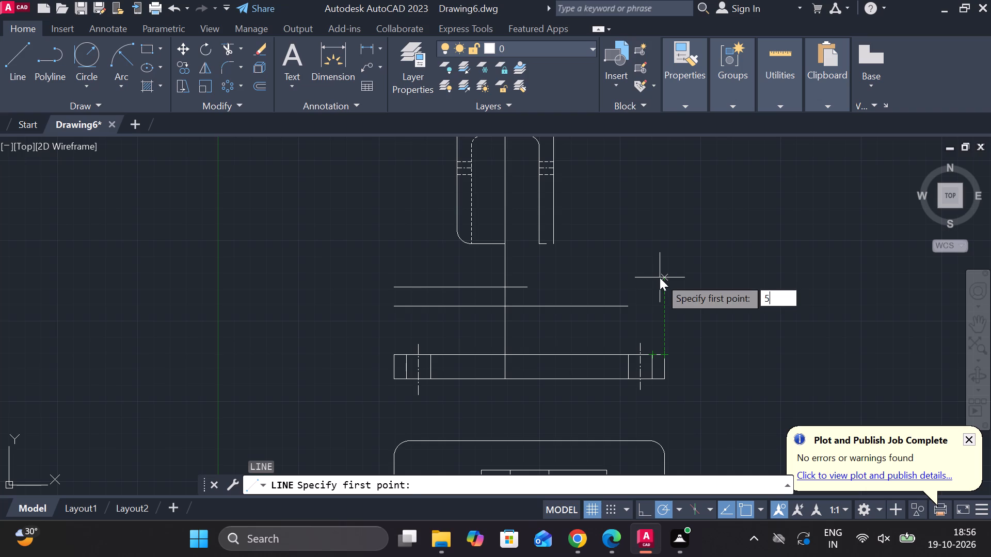
pyautogui.press('Return')
pyautogui.write('55')
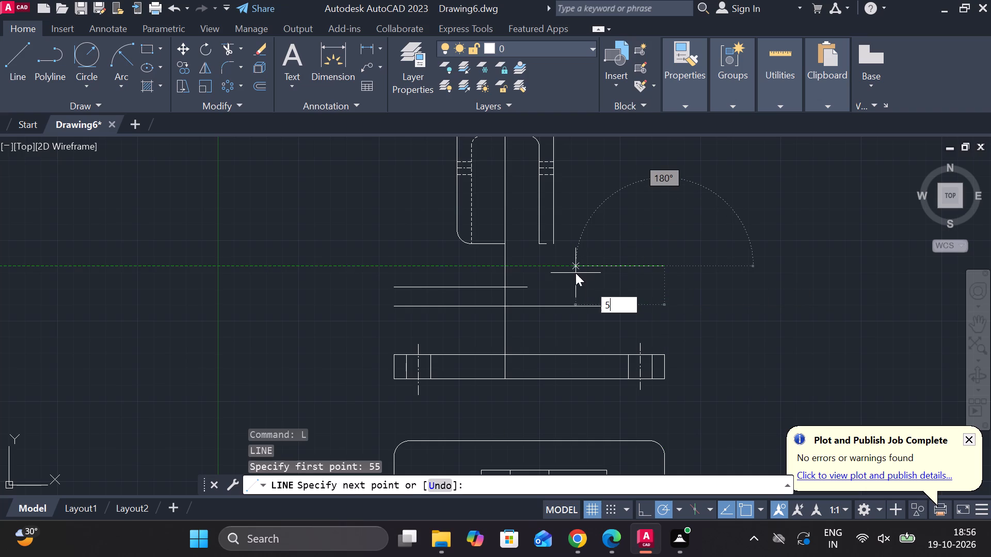
pyautogui.press('space')
pyautogui.press('Escape')
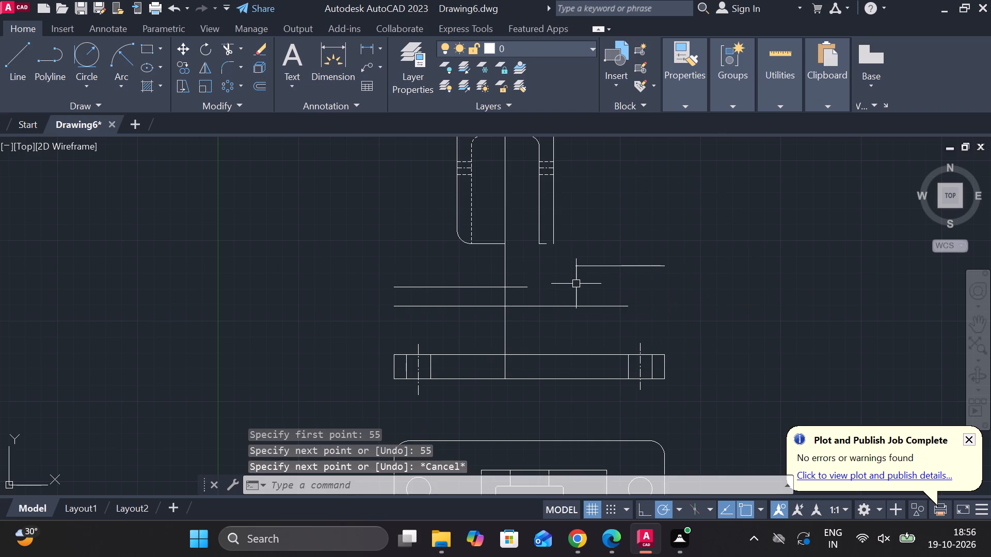
# Draw a radius 9 circle centered on the inner end of the 55 long line.
pyautogui.write('c')
pyautogui.press('space')
pyautogui.click(578, 264)
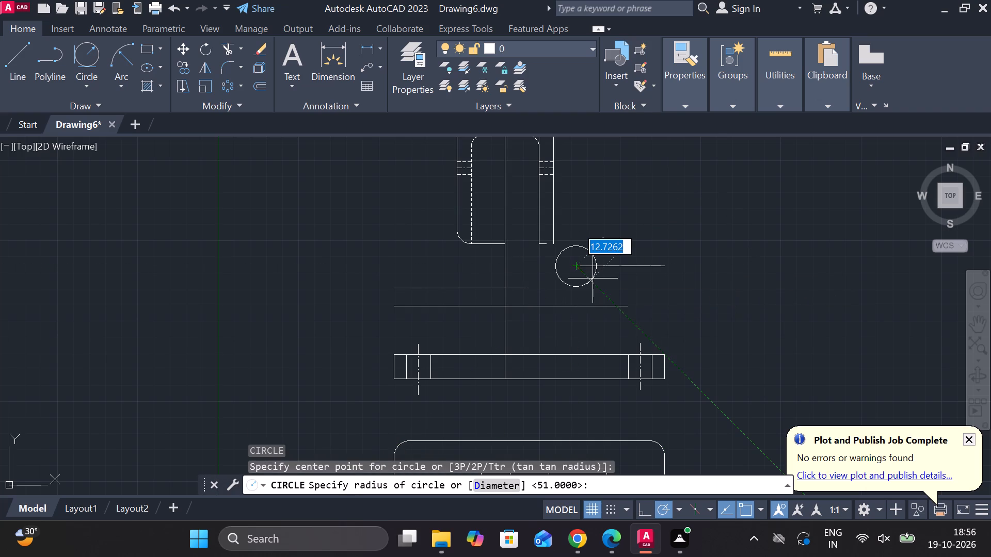
pyautogui.press('9')
pyautogui.press('Return')
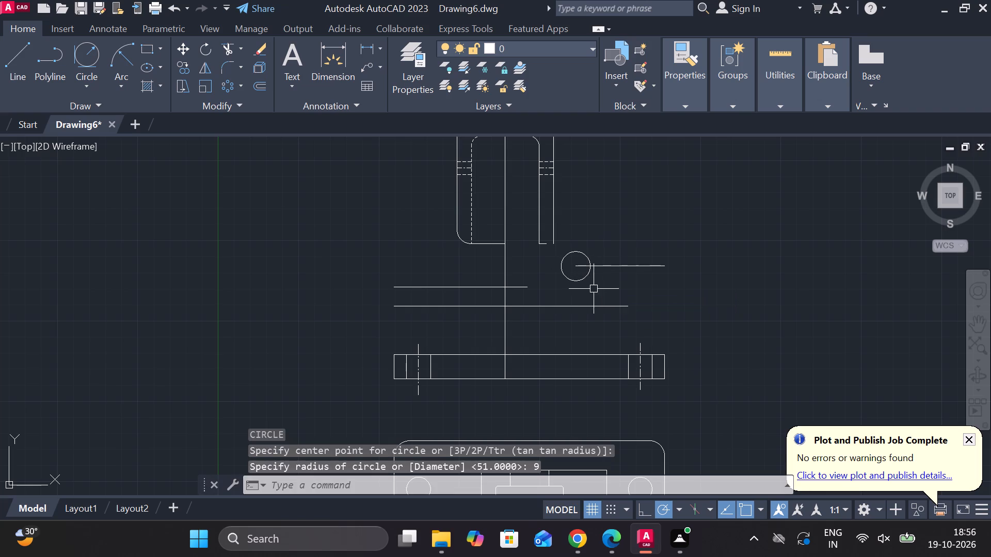
# Copy the radius 9 circle 30 straight down from its center.
pyautogui.click(584, 253)
pyautogui.write('co')
pyautogui.press('Return')
pyautogui.click(581, 271)
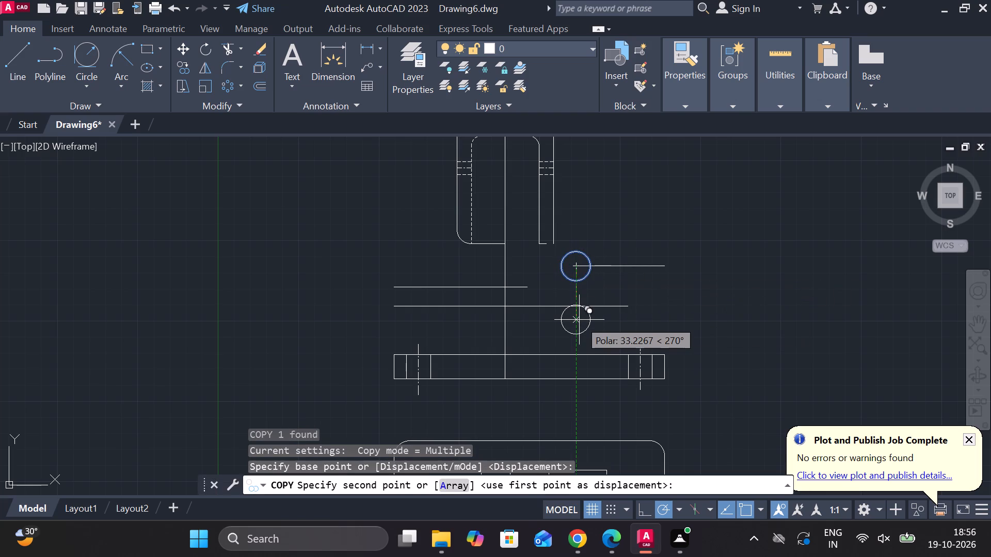
pyautogui.write('30')
pyautogui.press('Return')
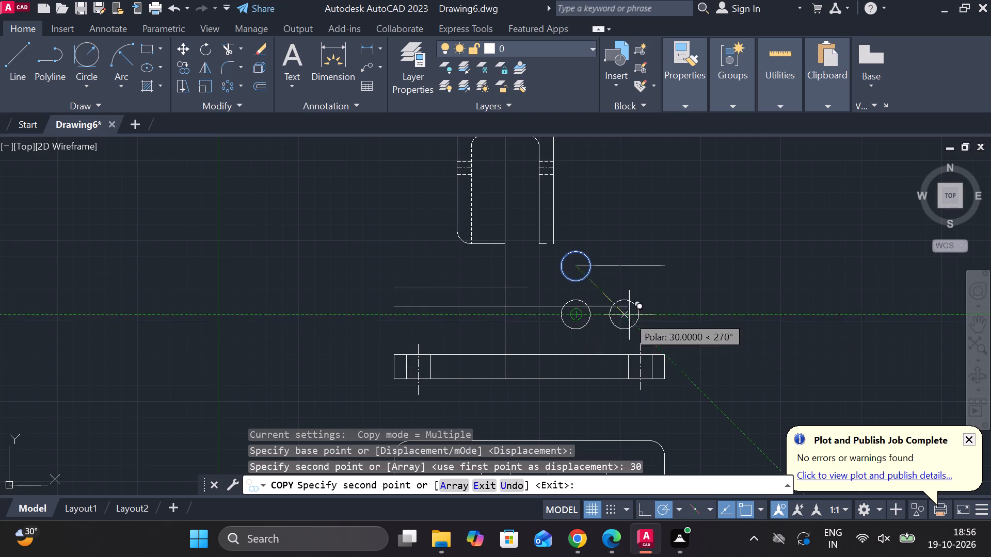
pyautogui.press('Escape')
# Trim the lower construction line's portions beyond and inside the lower circle, ending it at the circle's near side.
pyautogui.write('tr')
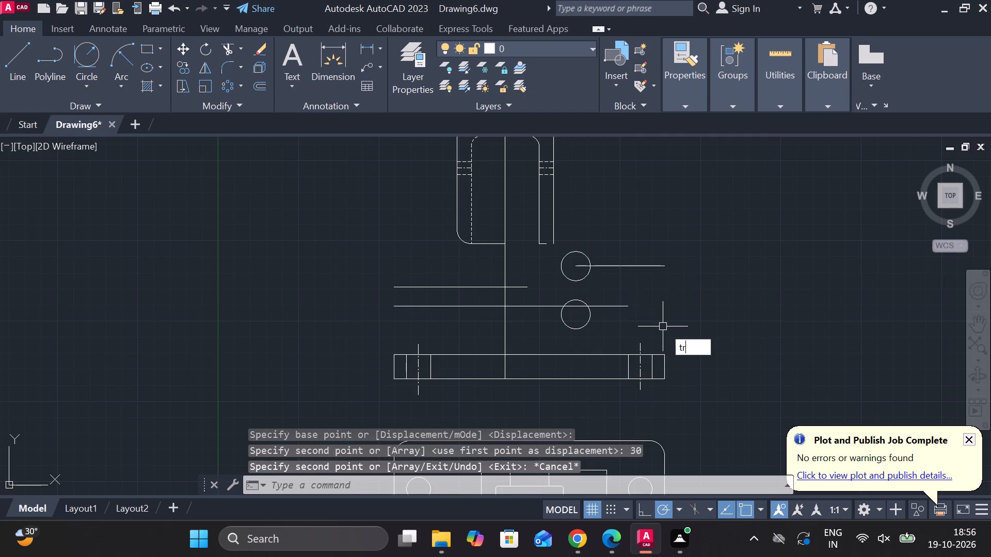
pyautogui.press('space')
pyautogui.click(626, 308)
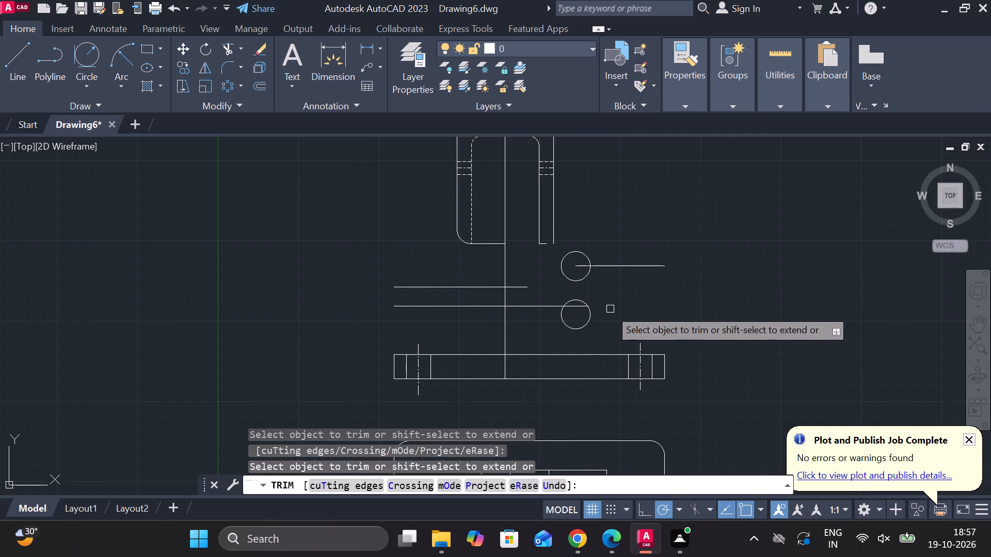
pyautogui.click(577, 309)
pyautogui.press('Escape')
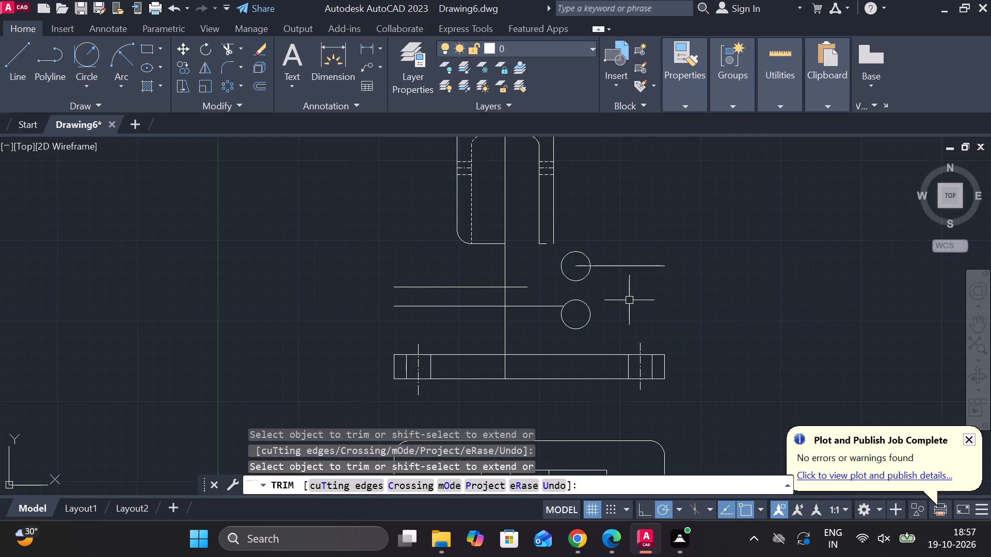
# Draw a vertical line tangent to both radius 9 circles along their sides nearest the centre line.
pyautogui.press('l')
pyautogui.press('Return')
pyautogui.write('tan')
pyautogui.press('Return')
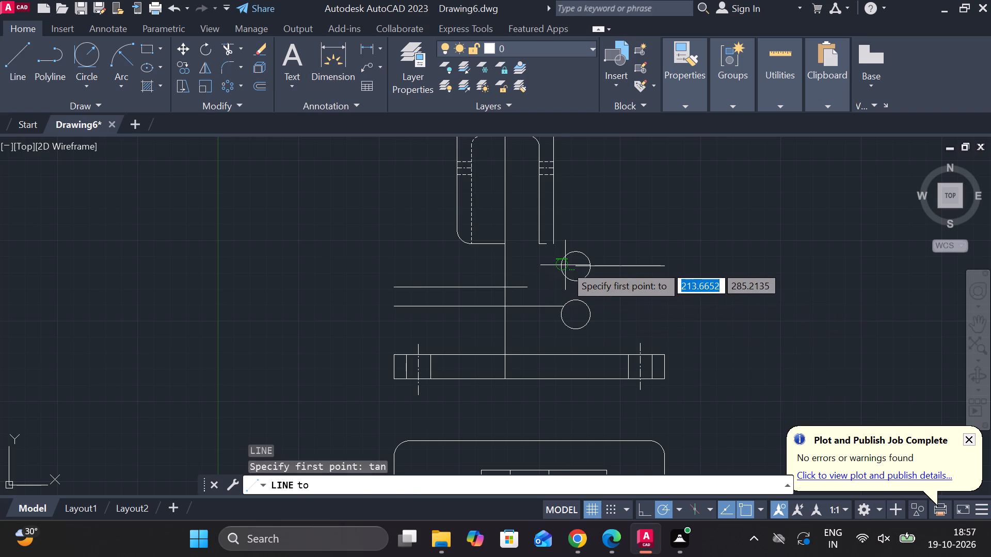
pyautogui.click(565, 265)
pyautogui.write('tan')
pyautogui.press('Return')
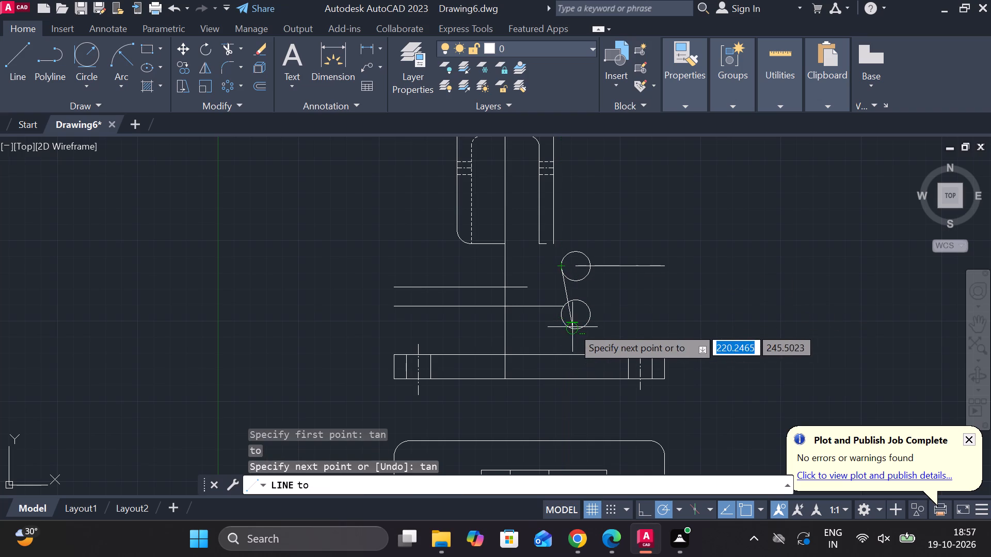
pyautogui.click(563, 320)
pyautogui.press('`')
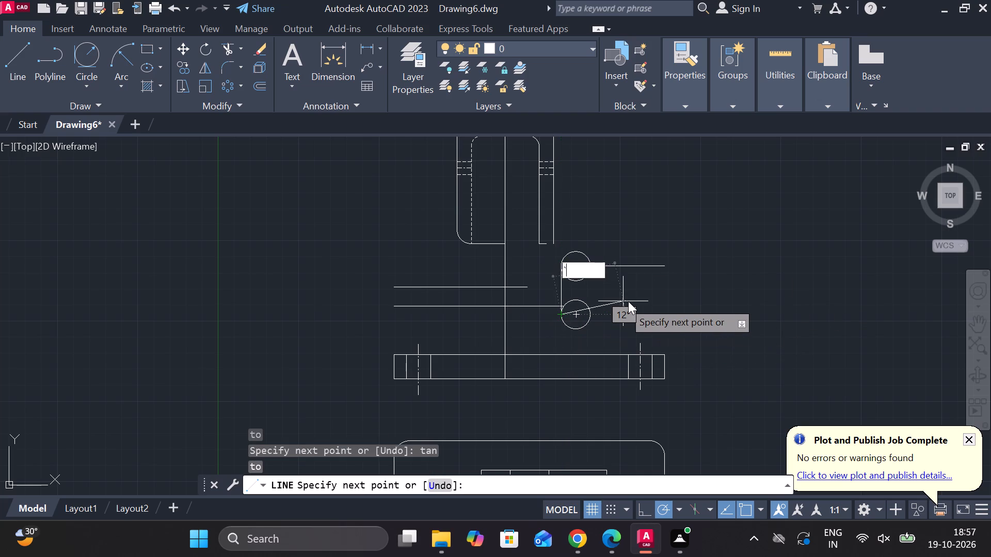
pyautogui.press('BackSpace')
pyautogui.press('Escape')
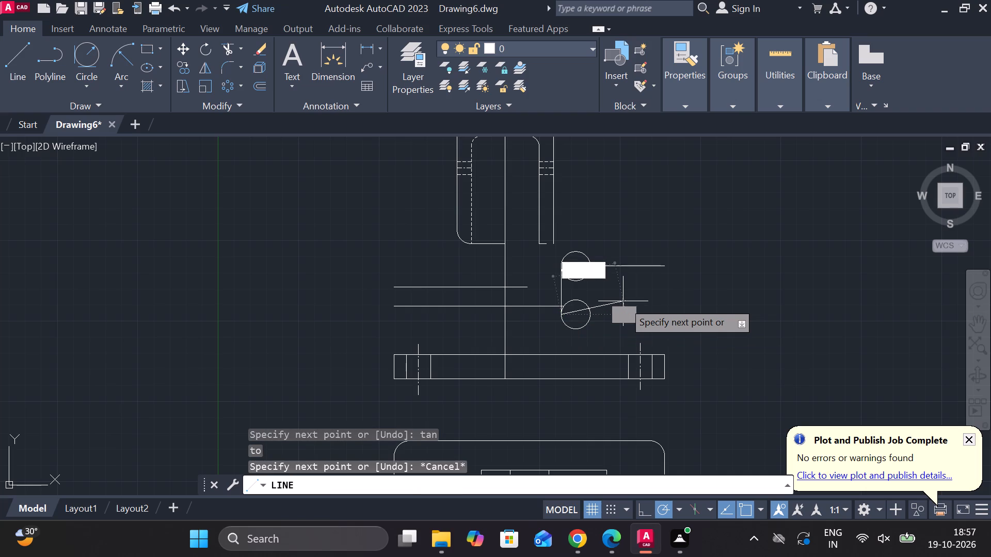
pyautogui.press('Escape')
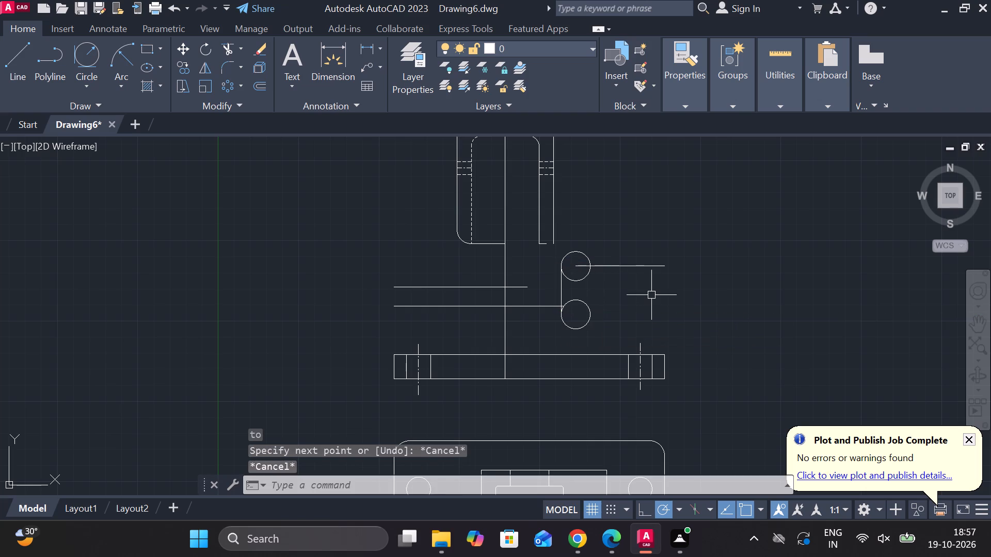
# Draw a second vertical line tangent to both radius 9 circles along their outer sides, facing away from the centre line.
pyautogui.press('l')
pyautogui.press('Return')
pyautogui.write('tan')
pyautogui.press('Return')
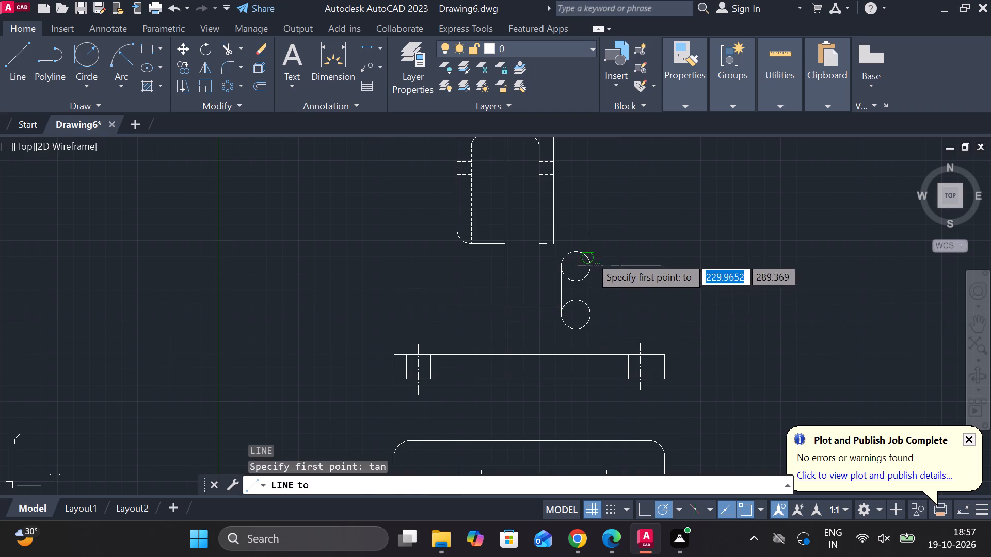
pyautogui.click(590, 256)
pyautogui.write('tan')
pyautogui.press('Return')
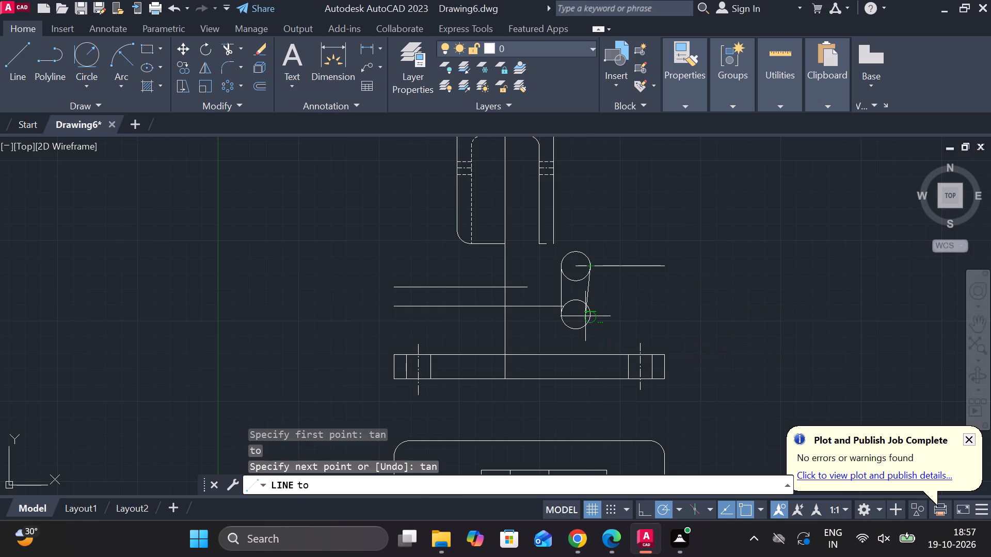
pyautogui.click(585, 316)
pyautogui.press('Escape')
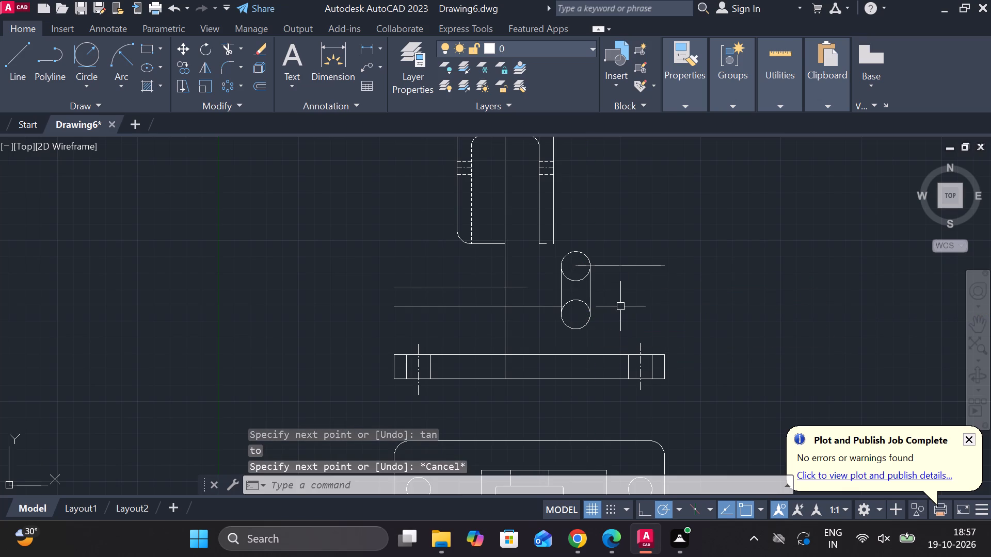
# Trim both circles' inner arcs and the 55 long line, leaving only the radius 9 slot outline.
pyautogui.write('tr')
pyautogui.press('space')
pyautogui.click(571, 280)
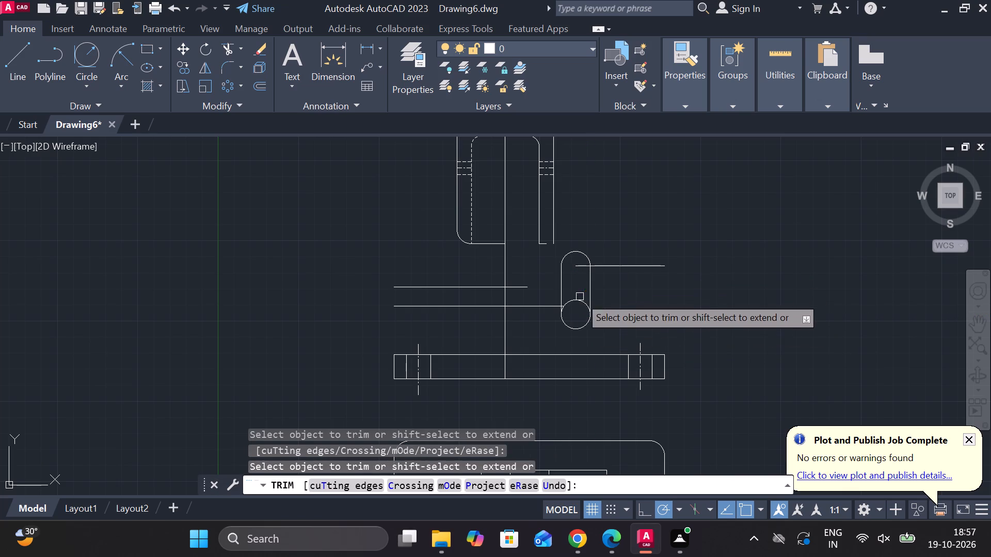
pyautogui.click(580, 299)
pyautogui.scroll(3, 571, 306)
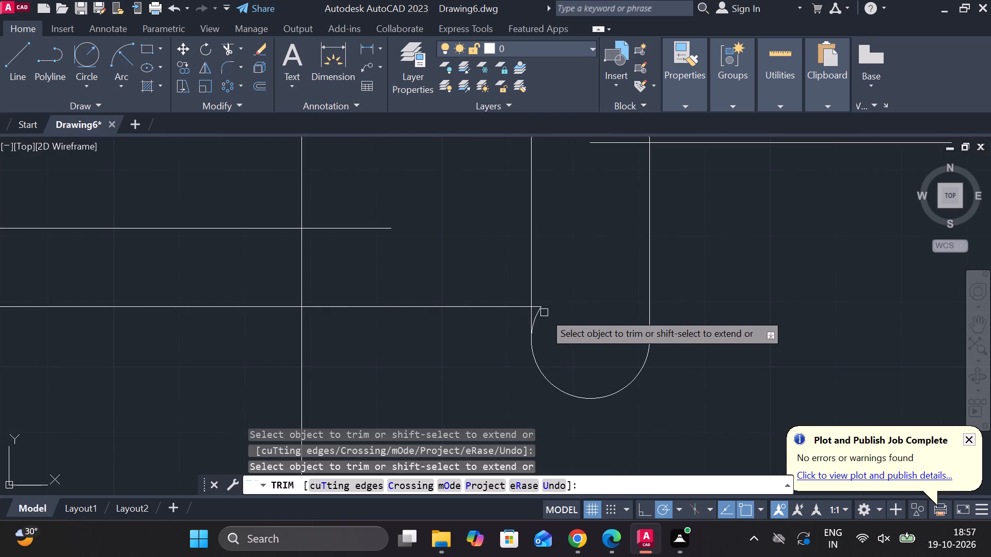
pyautogui.click(542, 309)
pyautogui.click(540, 310)
pyautogui.scroll(-2, 567, 301)
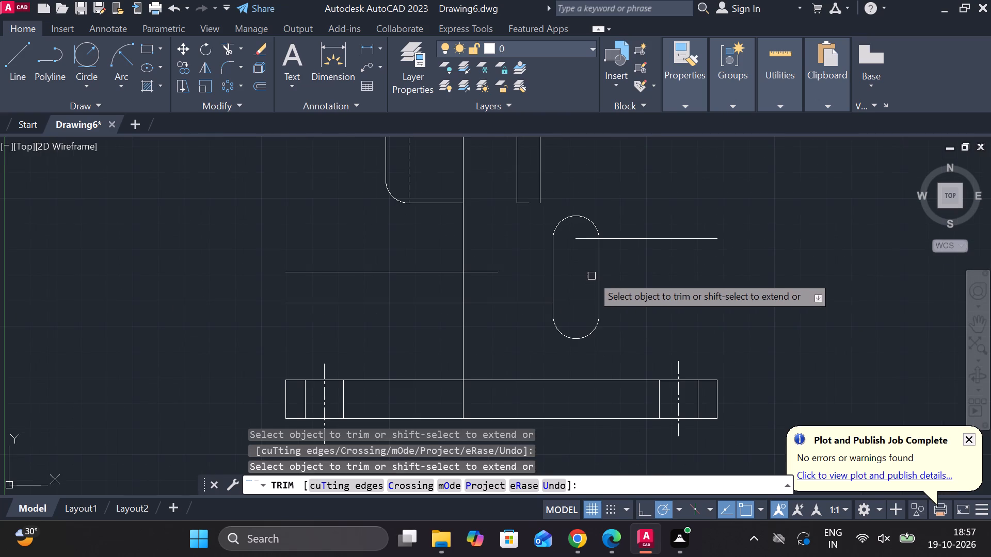
pyautogui.click(586, 242)
pyautogui.click(620, 239)
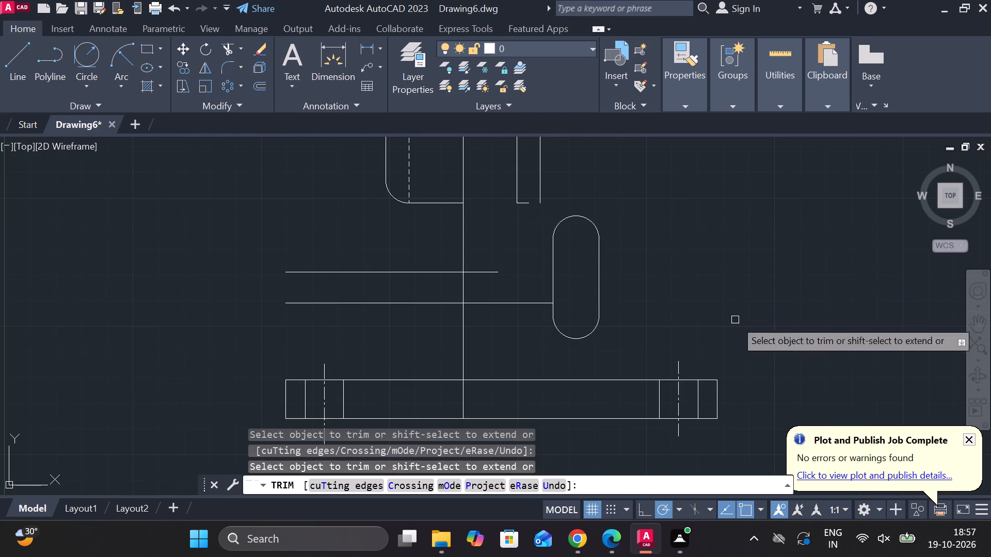
pyautogui.scroll(-1, 724, 323)
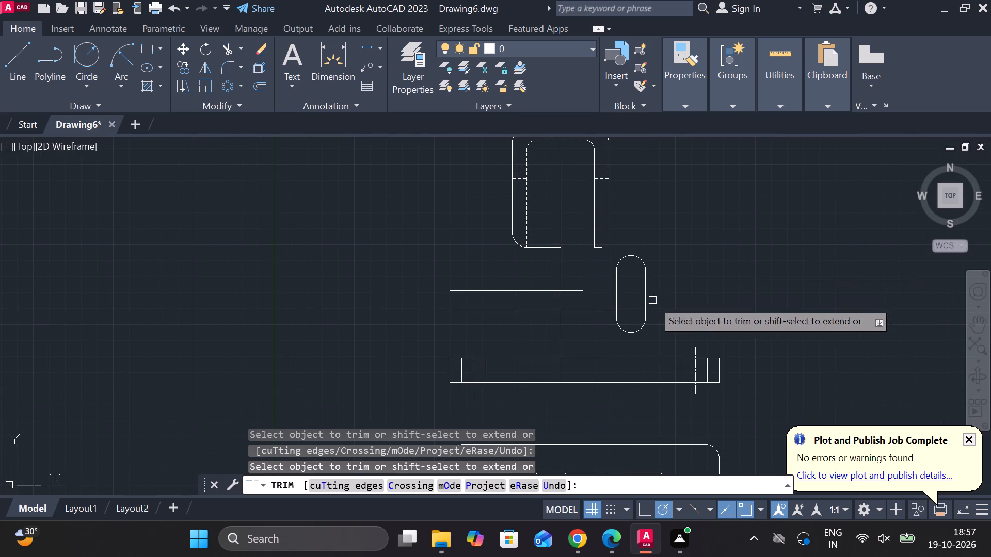
pyautogui.scroll(1, 561, 315)
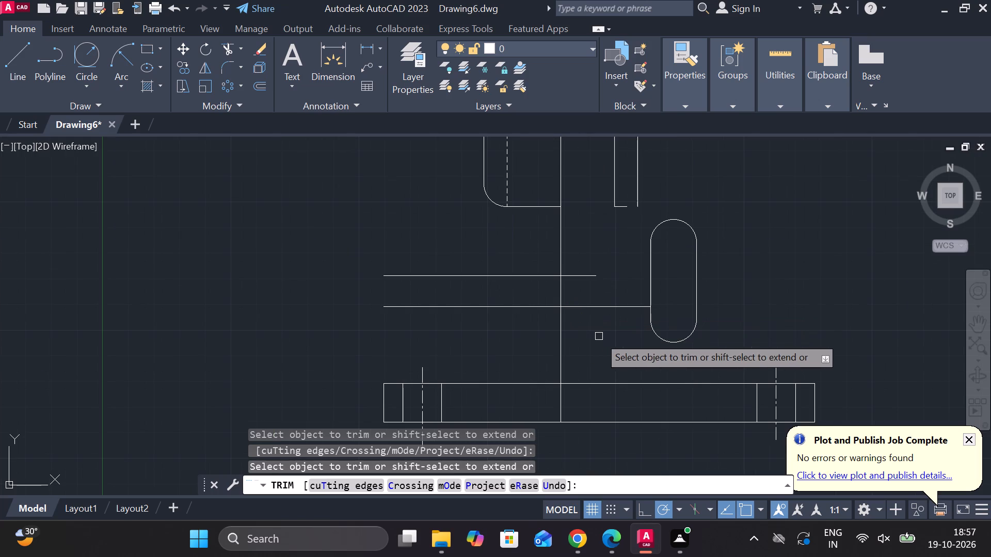
pyautogui.press('Escape')
# Draw a vertical line from the base's bottom edge, 12 right of the centre line, ending just above the upper horizontal construction line.
pyautogui.moveTo(601, 336); pyautogui.dragTo(601, 281, button='middle')
pyautogui.press('l')
pyautogui.press('Return')
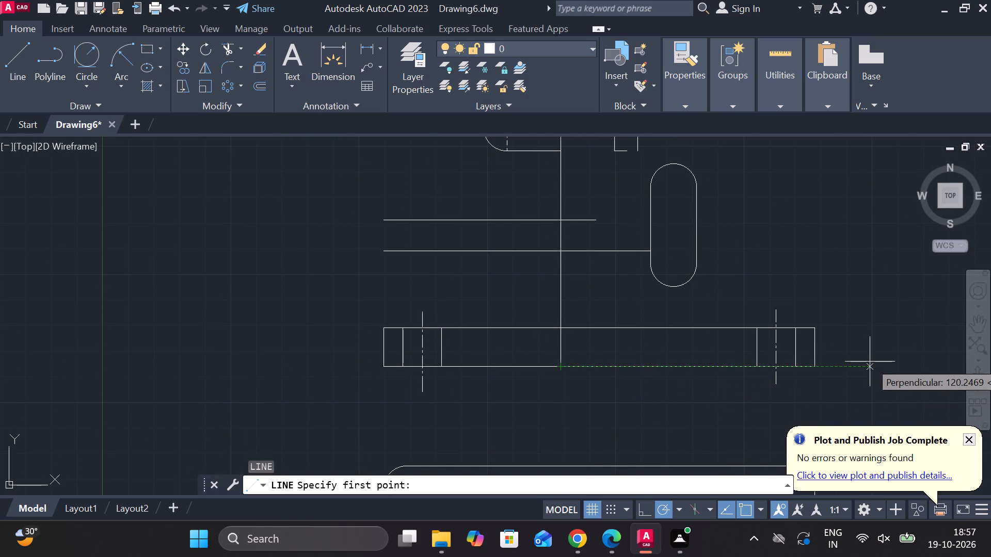
pyautogui.write('12')
pyautogui.press('space')
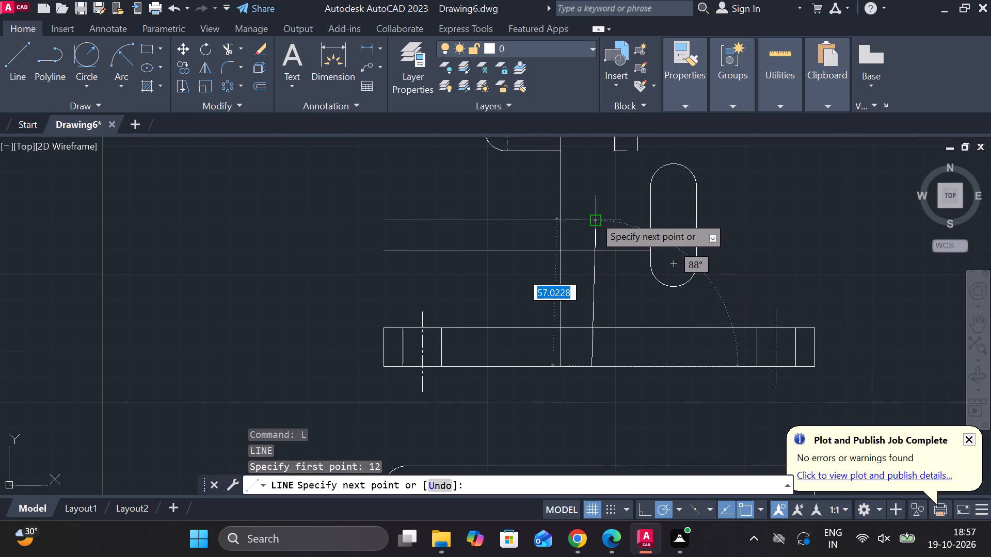
pyautogui.scroll(2, 594, 216)
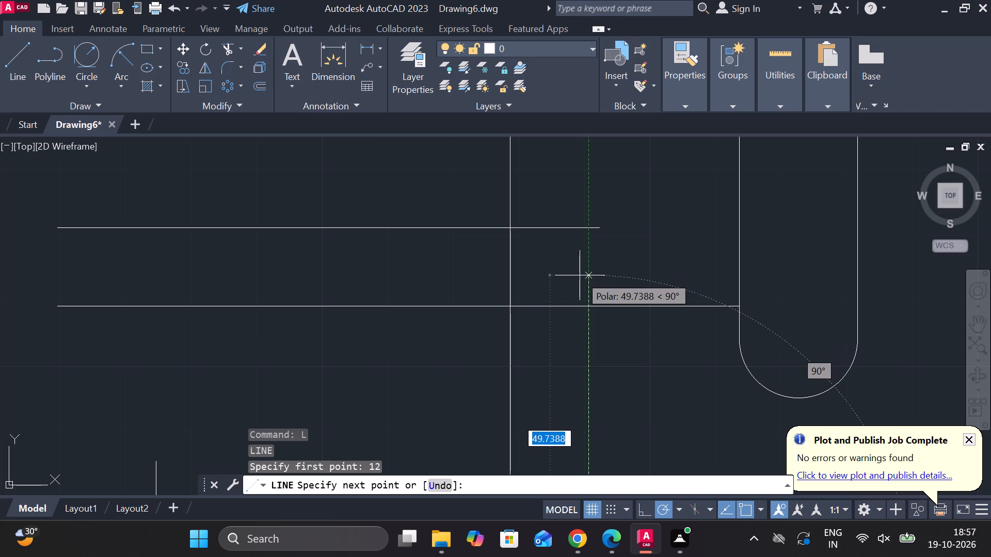
pyautogui.click(584, 210)
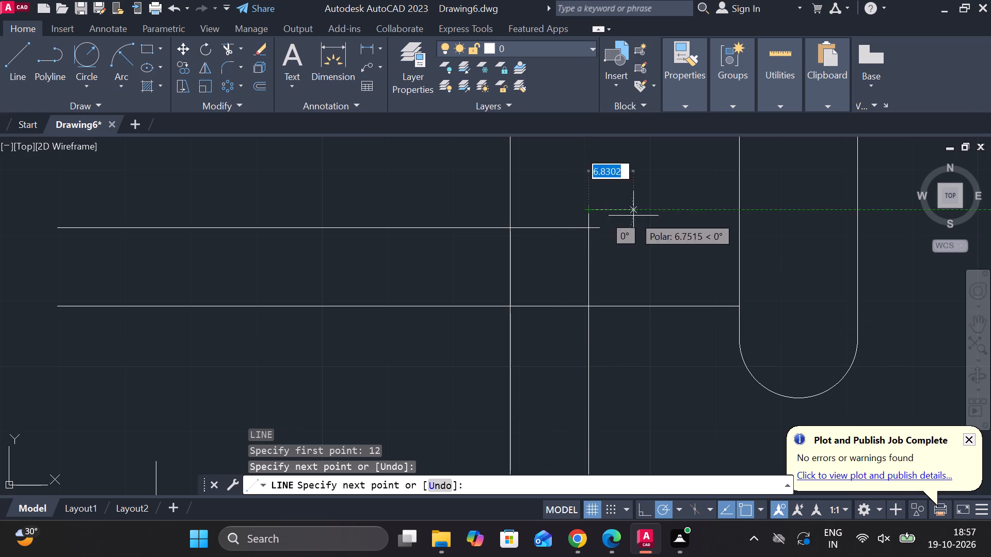
pyautogui.press('Escape')
pyautogui.scroll(-2, 628, 244)
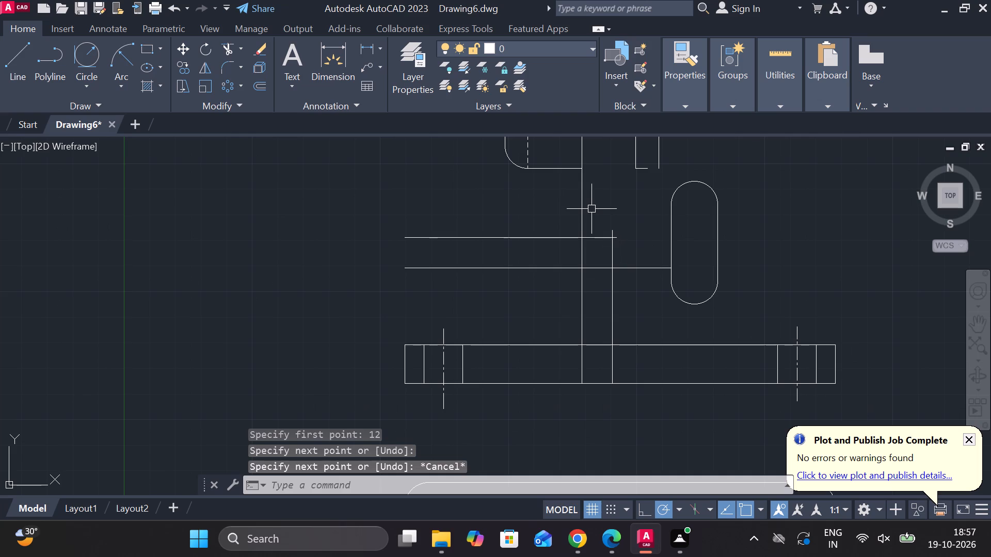
# Set the linetype of the long vertical line through the body and base to CENTER.
pyautogui.click(583, 204)
pyautogui.click(693, 107)
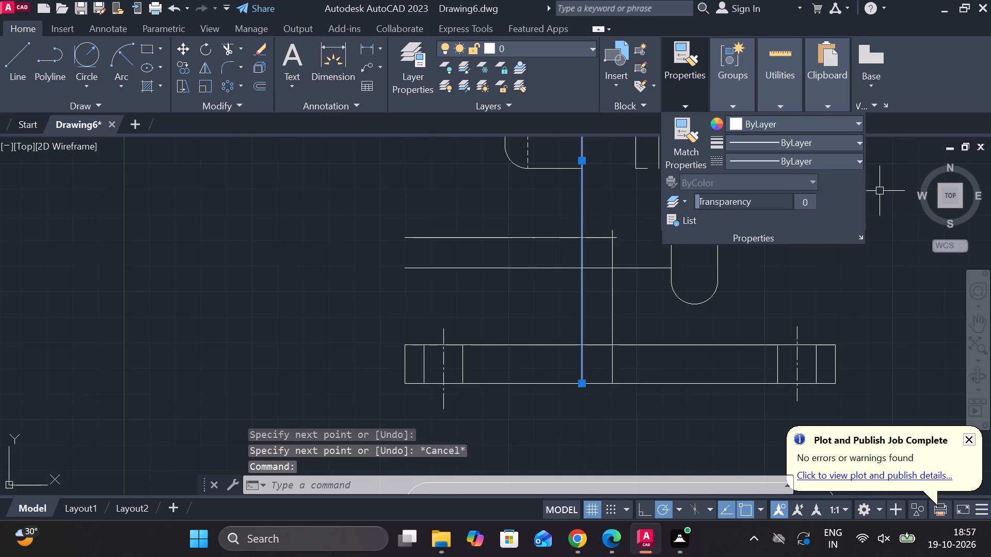
pyautogui.click(844, 174)
pyautogui.click(840, 157)
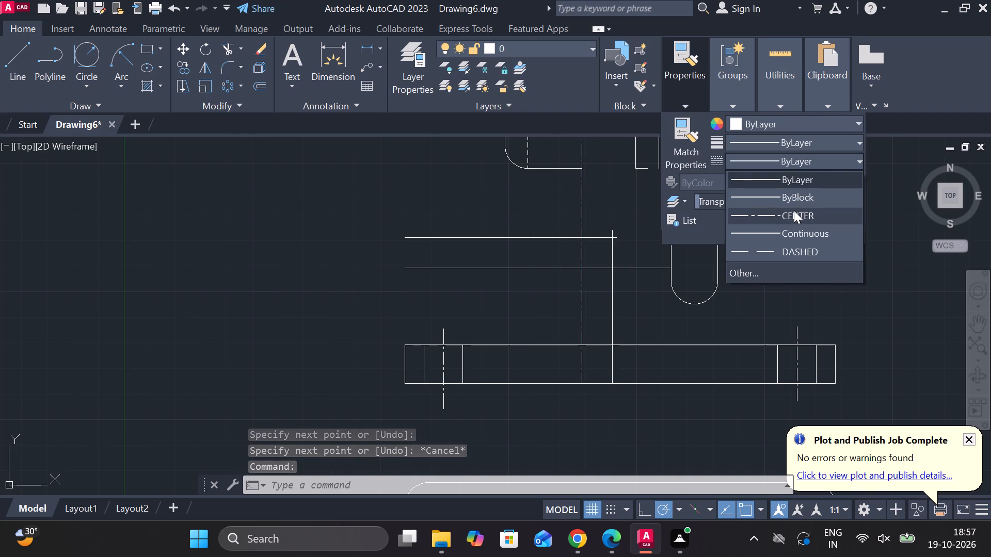
pyautogui.click(794, 210)
pyautogui.press('Escape')
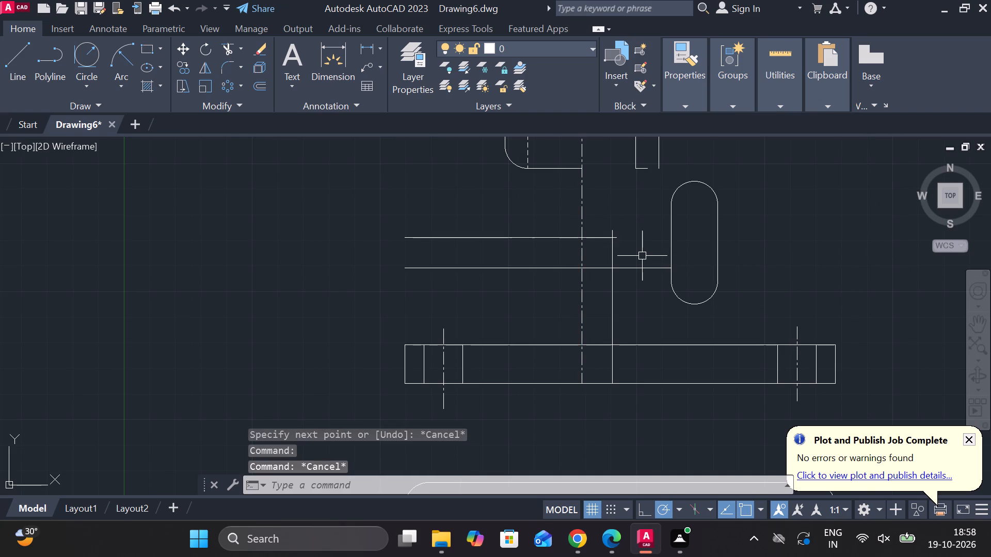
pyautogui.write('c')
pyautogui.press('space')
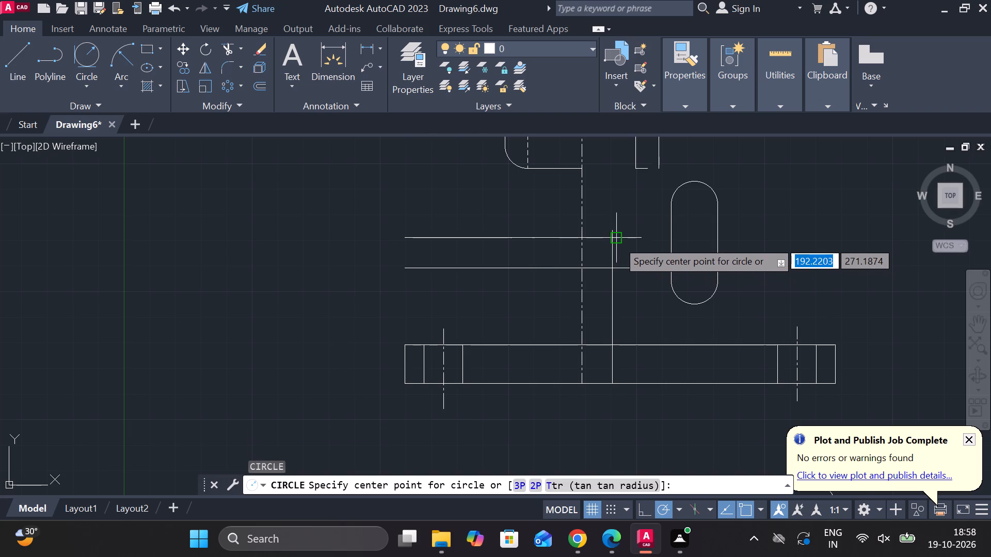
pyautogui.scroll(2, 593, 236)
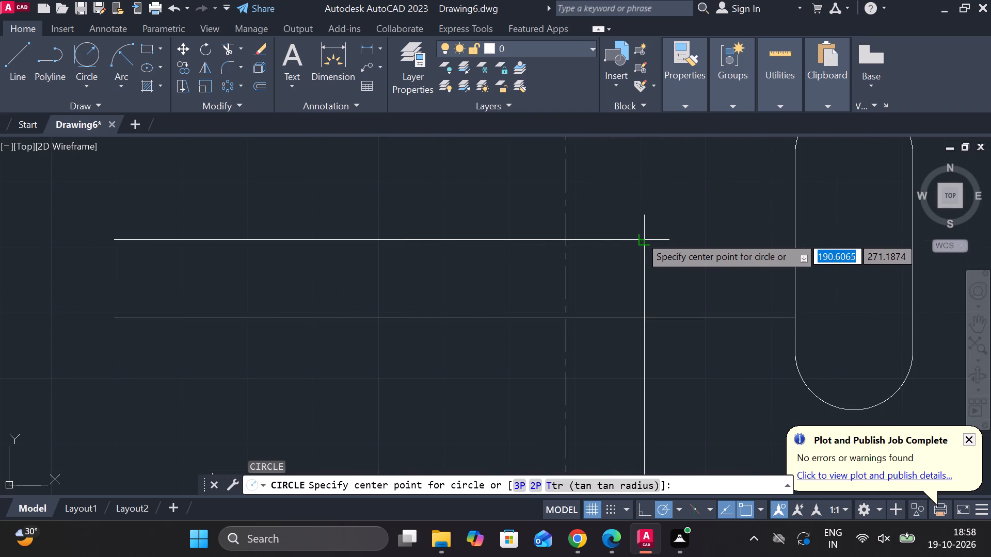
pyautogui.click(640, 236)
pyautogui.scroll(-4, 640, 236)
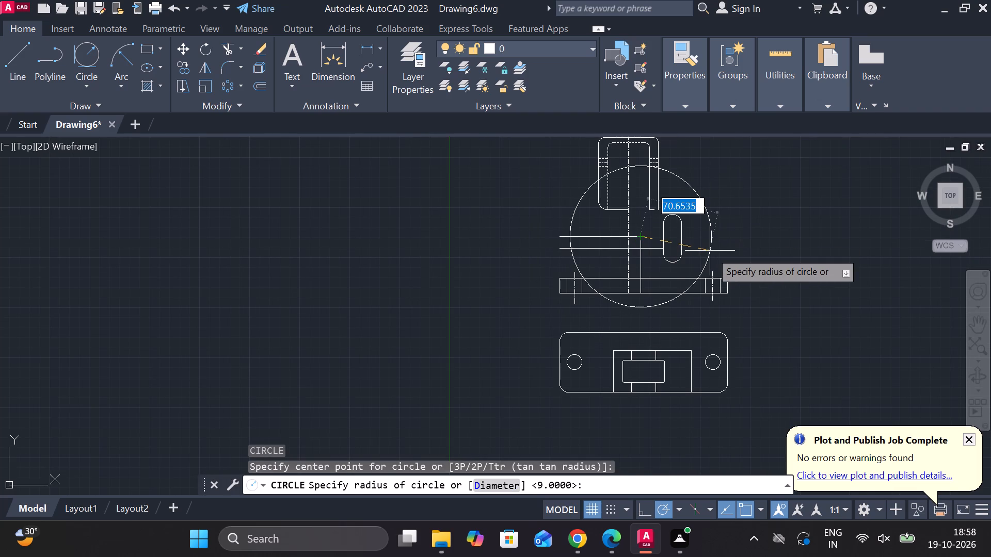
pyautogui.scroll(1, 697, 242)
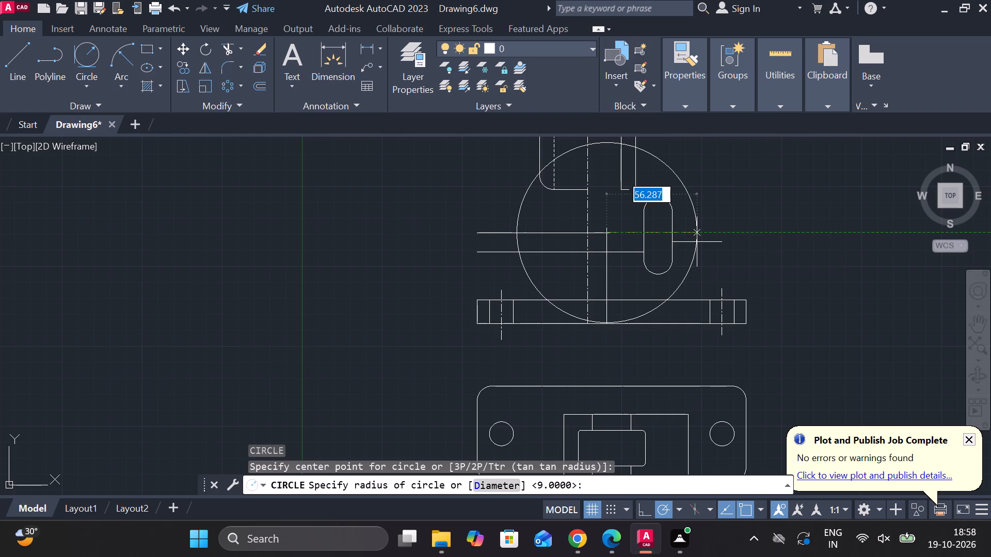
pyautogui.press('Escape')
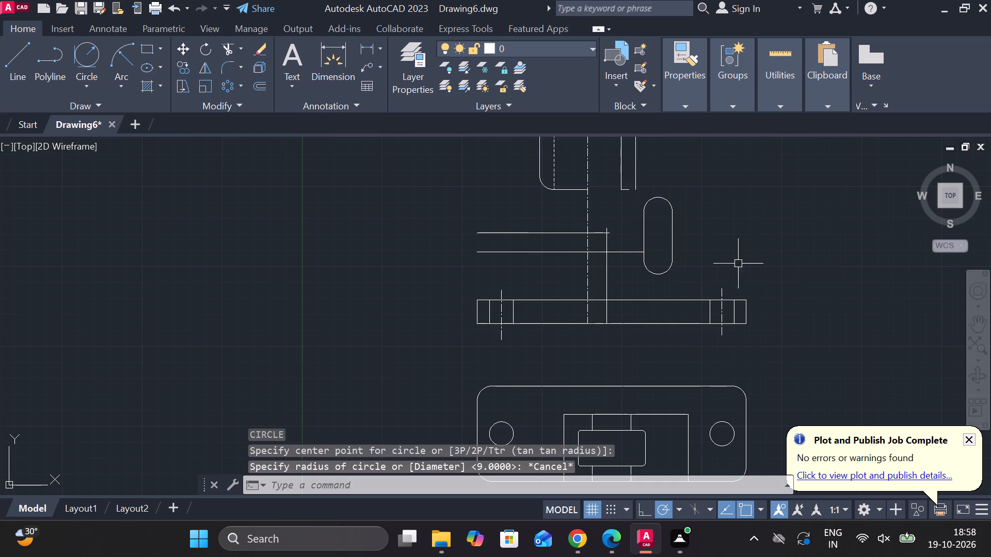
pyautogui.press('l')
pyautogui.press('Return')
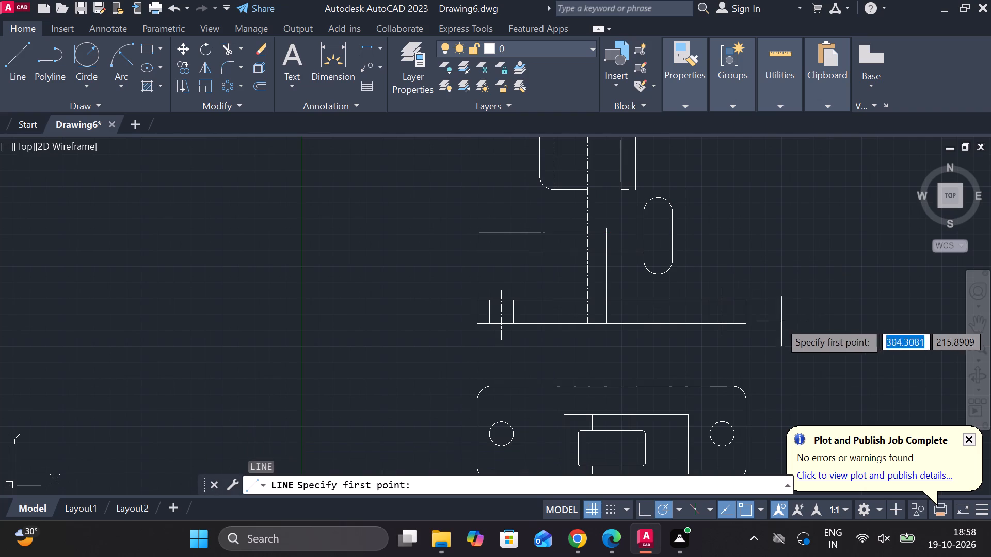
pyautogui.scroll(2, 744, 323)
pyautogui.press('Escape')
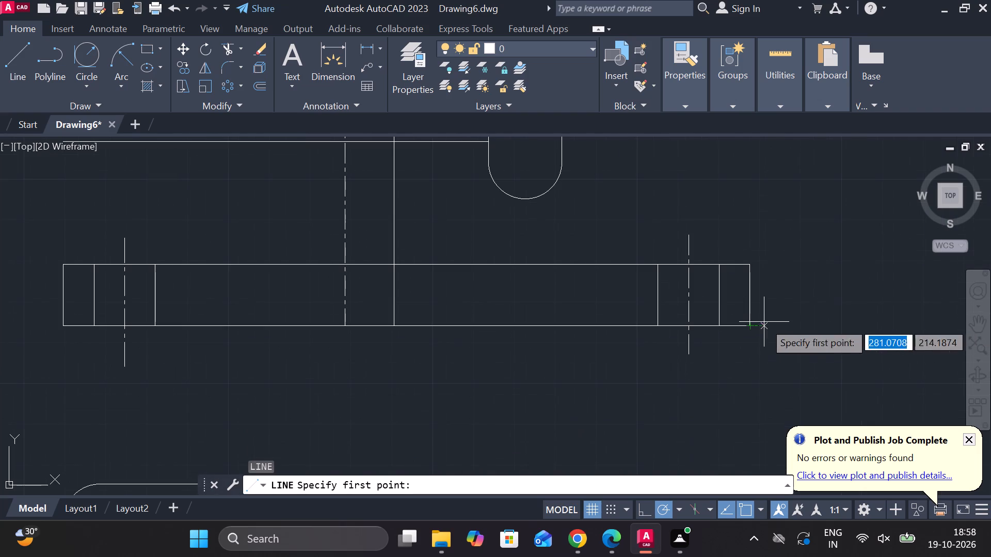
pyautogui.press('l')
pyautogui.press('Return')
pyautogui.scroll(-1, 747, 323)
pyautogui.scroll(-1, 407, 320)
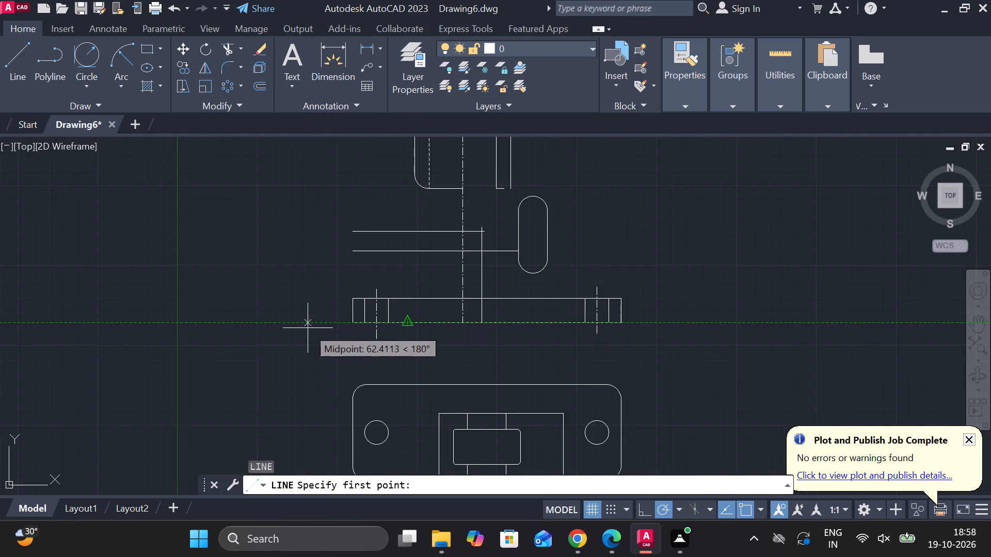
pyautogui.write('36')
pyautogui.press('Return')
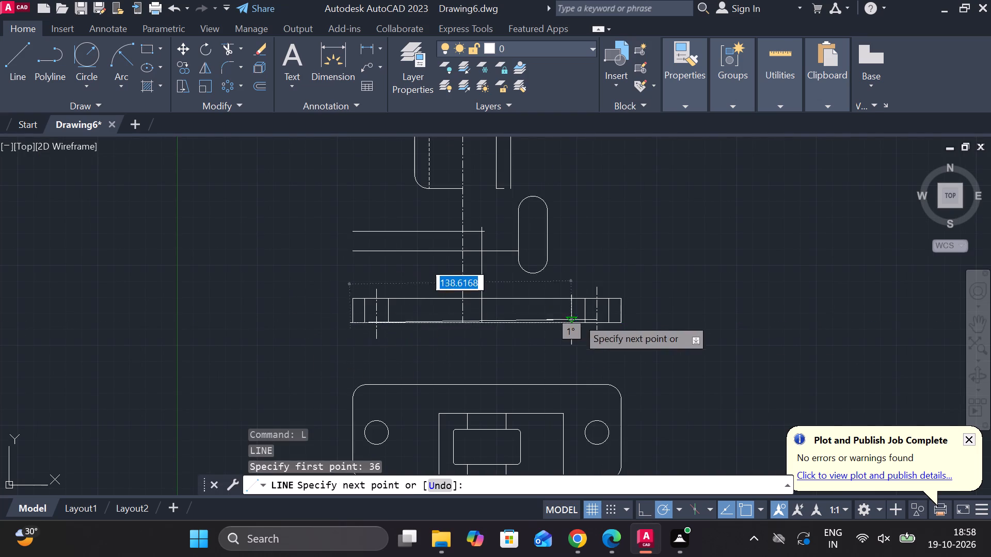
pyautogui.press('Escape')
# Draw a vertical line about 87 long upward from the base's bottom edge, starting 36 inward from its right-hand end.
pyautogui.scroll(-1, 471, 322)
pyautogui.scroll(2, 471, 333)
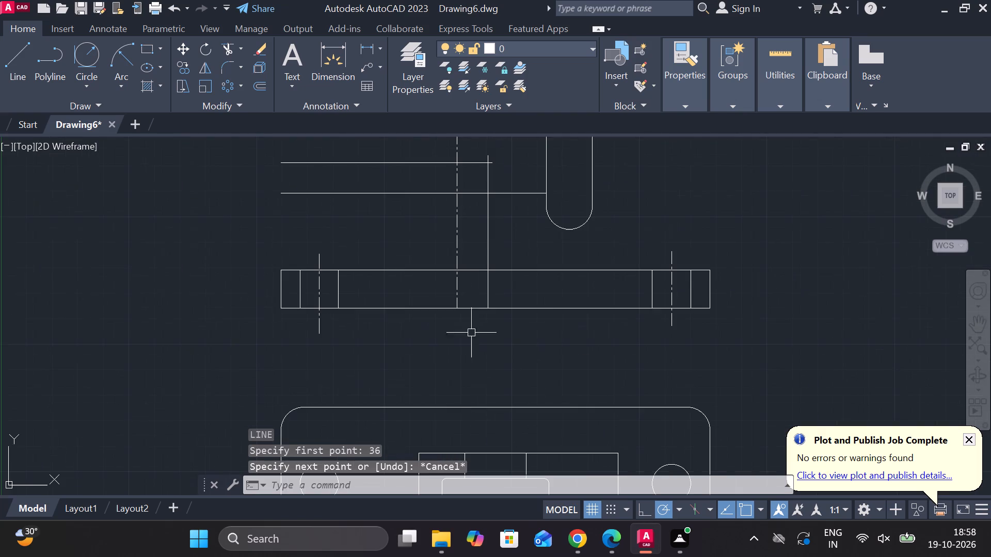
pyautogui.moveTo(628, 328); pyautogui.dragTo(590, 322, button='middle')
pyautogui.press('l')
pyautogui.press('Return')
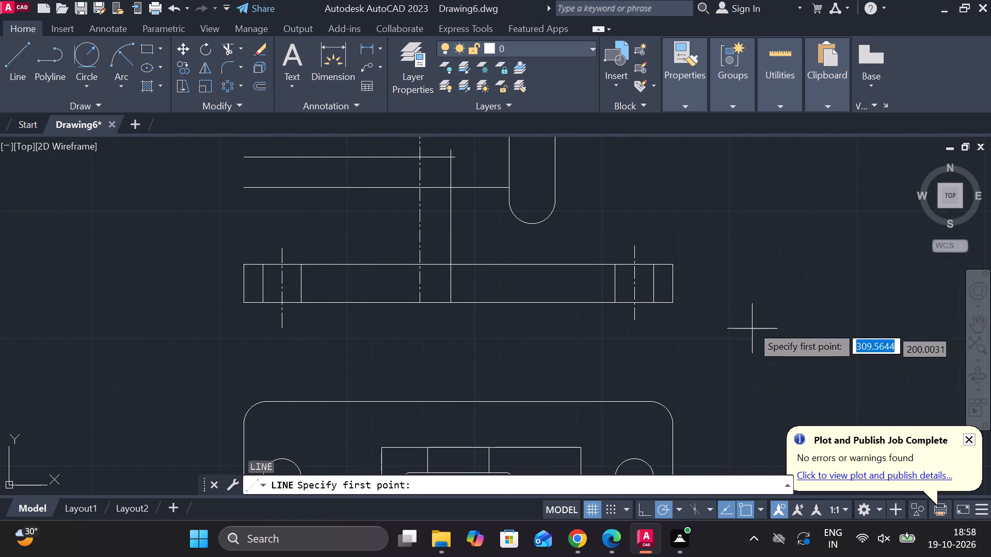
pyautogui.scroll(-2, 675, 307)
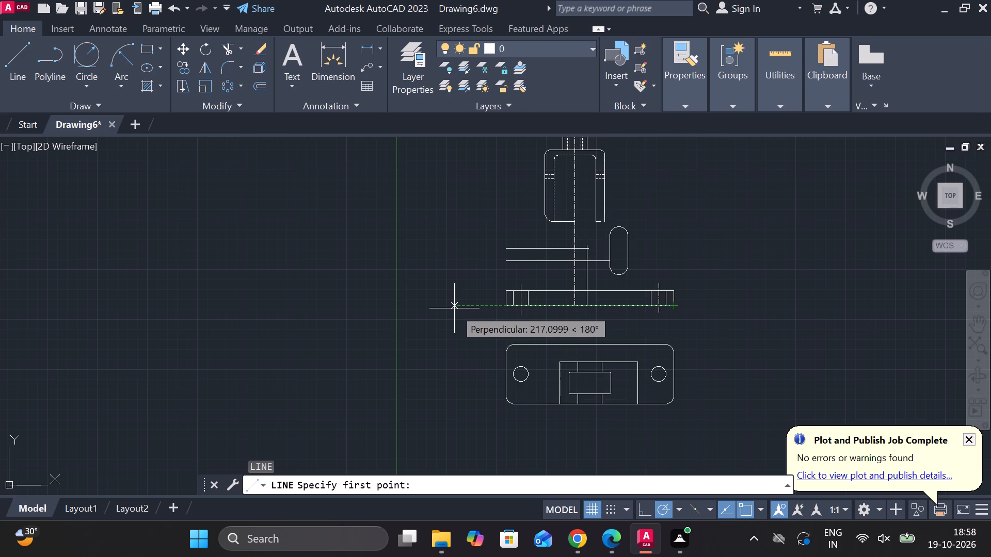
pyautogui.write('36')
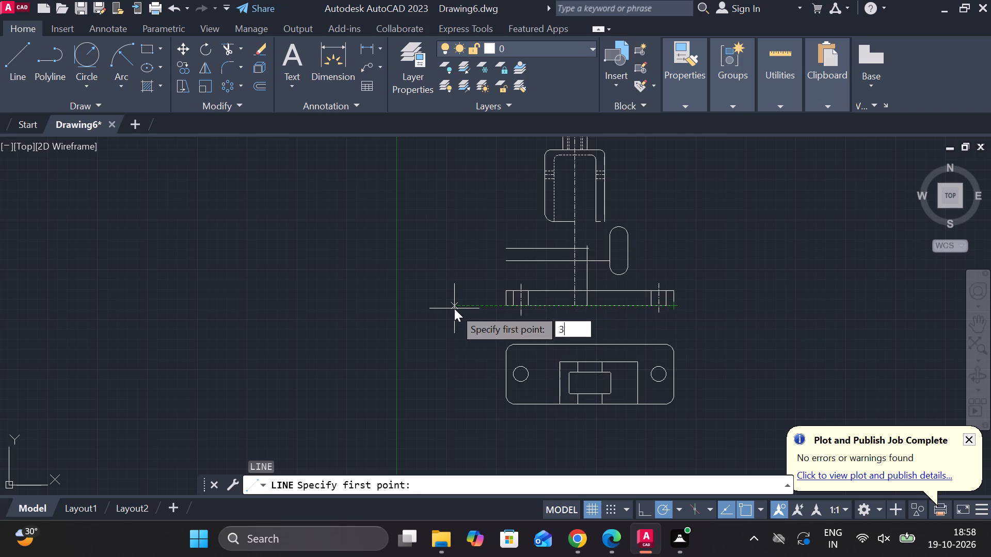
pyautogui.press('Return')
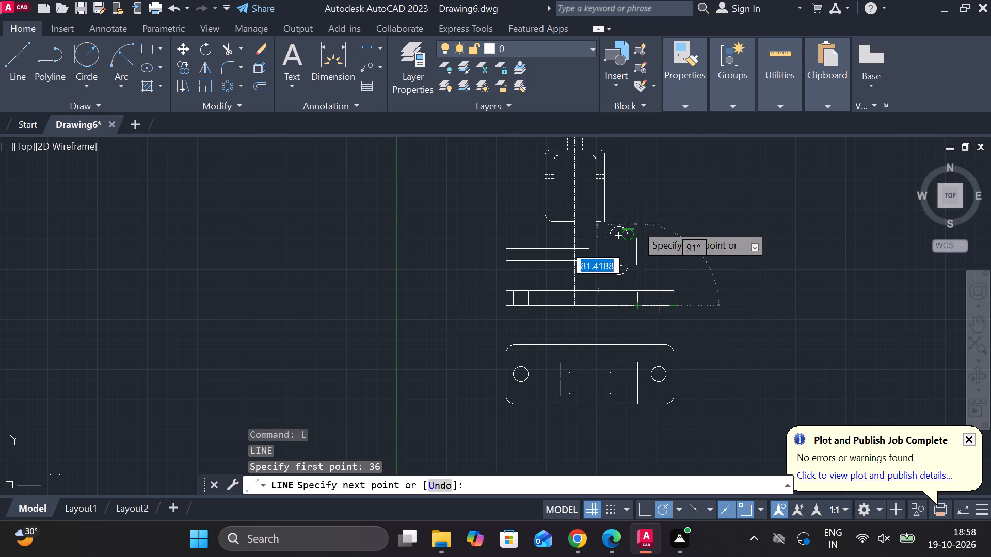
pyautogui.scroll(2, 635, 247)
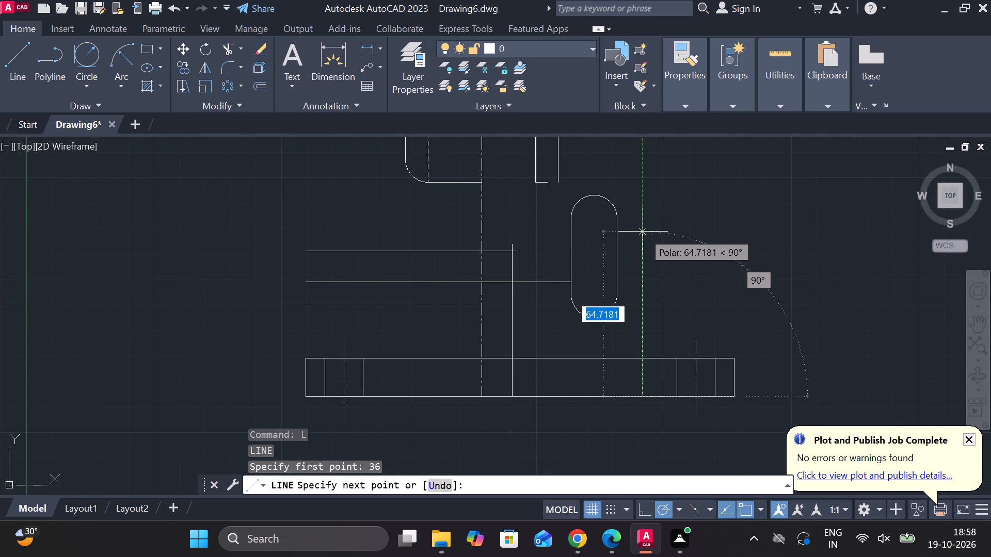
pyautogui.click(636, 172)
pyautogui.press('Escape')
pyautogui.scroll(-1, 721, 297)
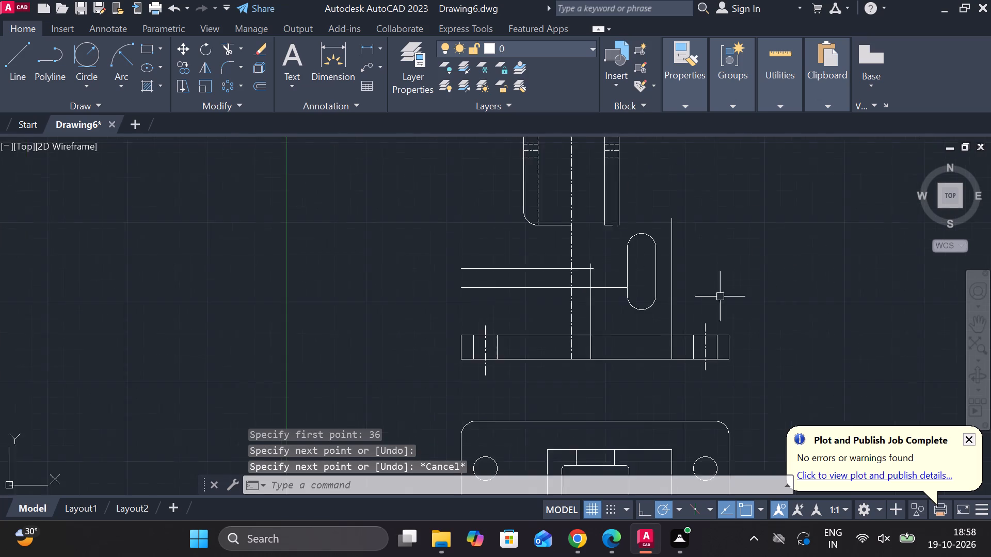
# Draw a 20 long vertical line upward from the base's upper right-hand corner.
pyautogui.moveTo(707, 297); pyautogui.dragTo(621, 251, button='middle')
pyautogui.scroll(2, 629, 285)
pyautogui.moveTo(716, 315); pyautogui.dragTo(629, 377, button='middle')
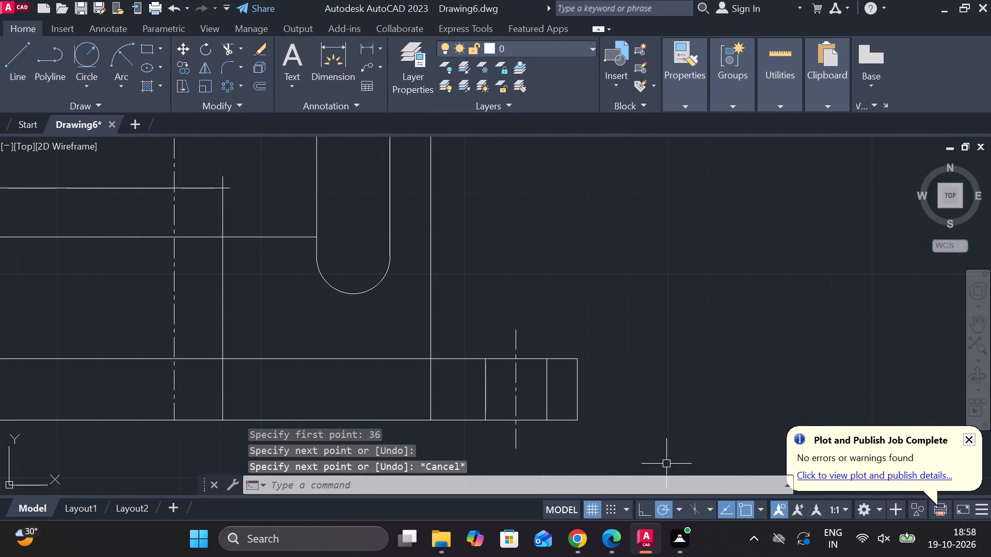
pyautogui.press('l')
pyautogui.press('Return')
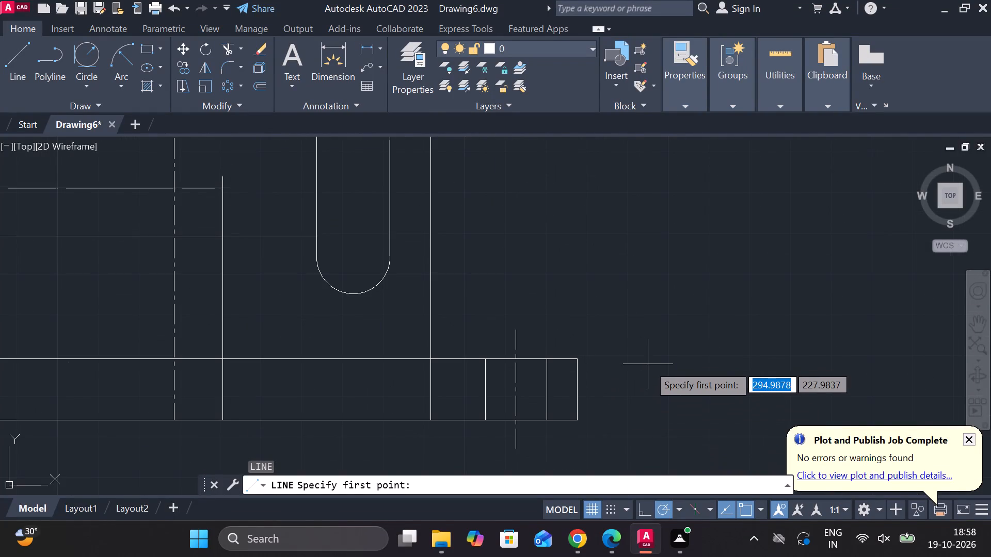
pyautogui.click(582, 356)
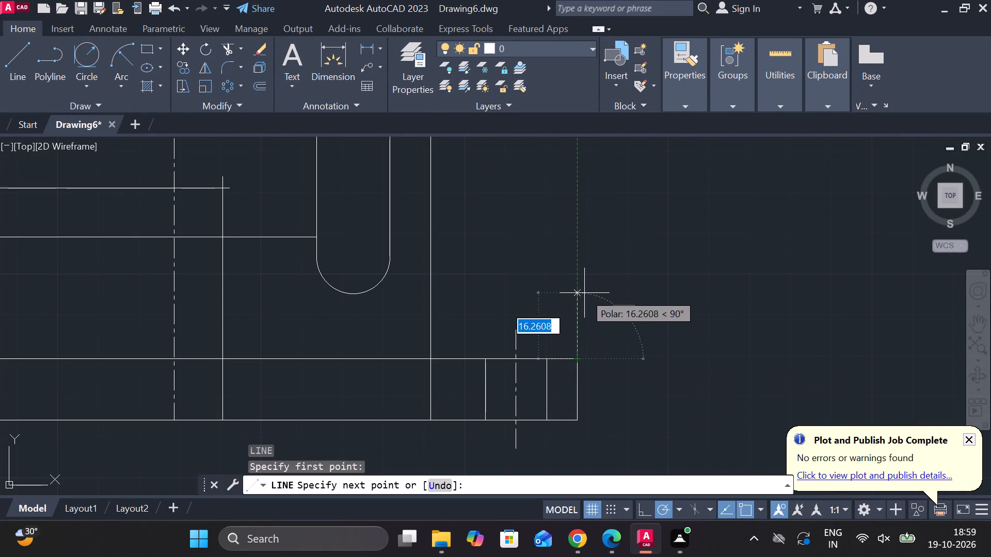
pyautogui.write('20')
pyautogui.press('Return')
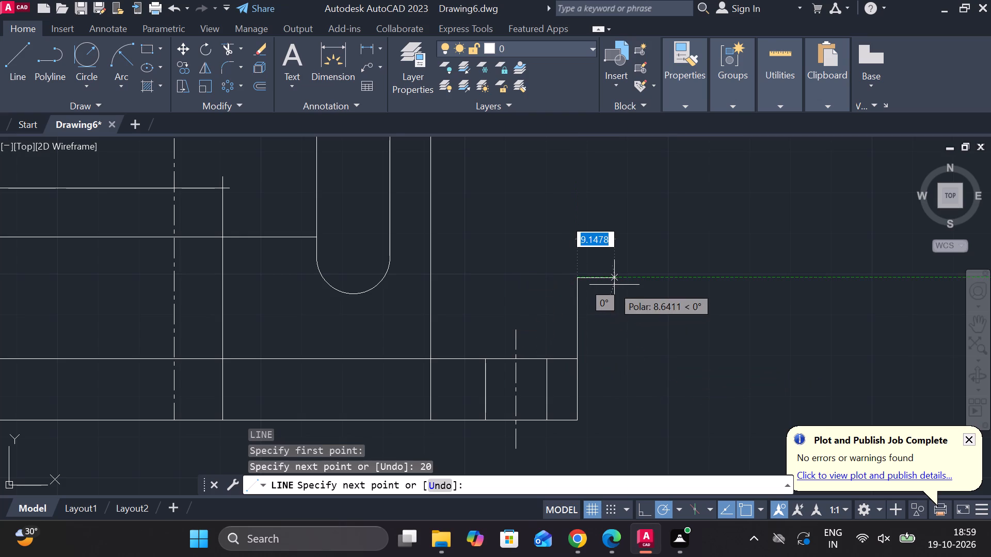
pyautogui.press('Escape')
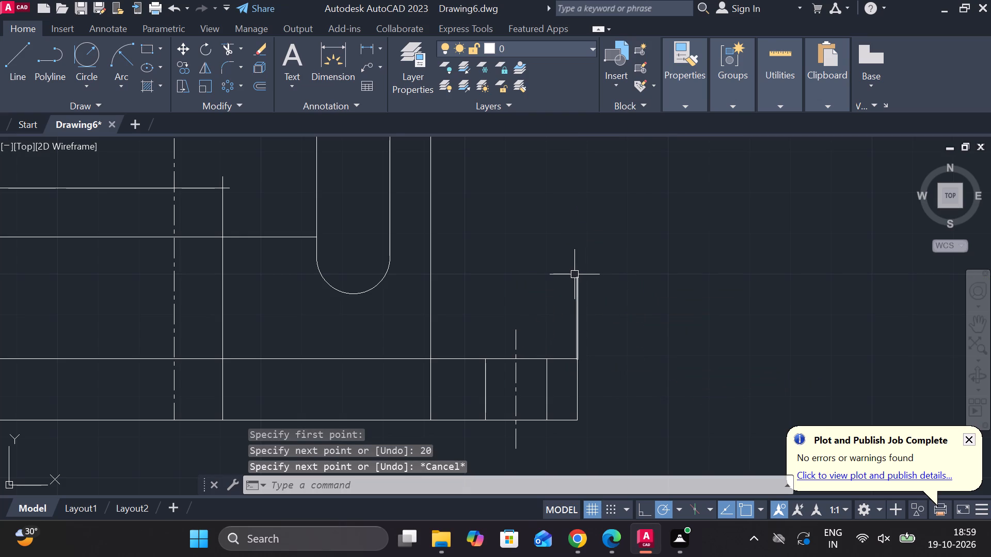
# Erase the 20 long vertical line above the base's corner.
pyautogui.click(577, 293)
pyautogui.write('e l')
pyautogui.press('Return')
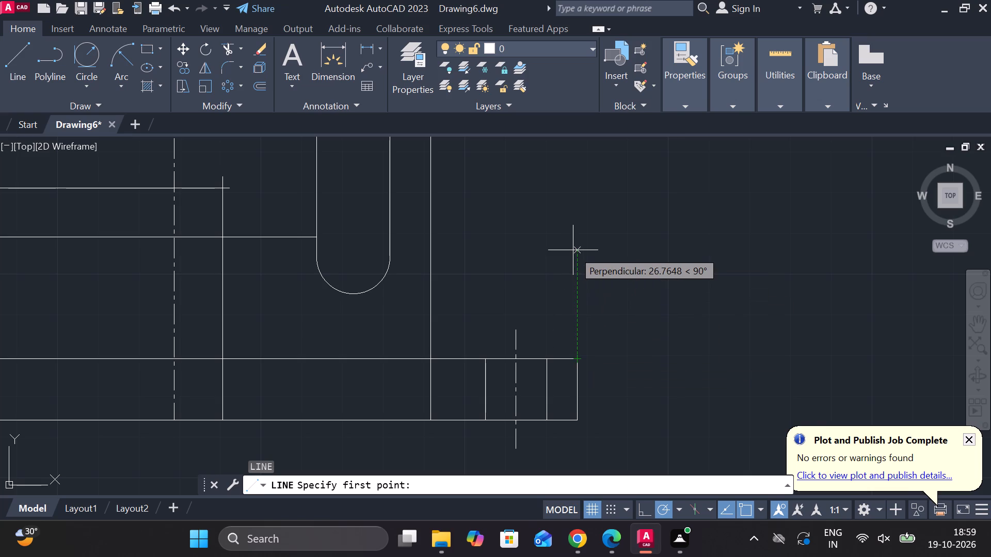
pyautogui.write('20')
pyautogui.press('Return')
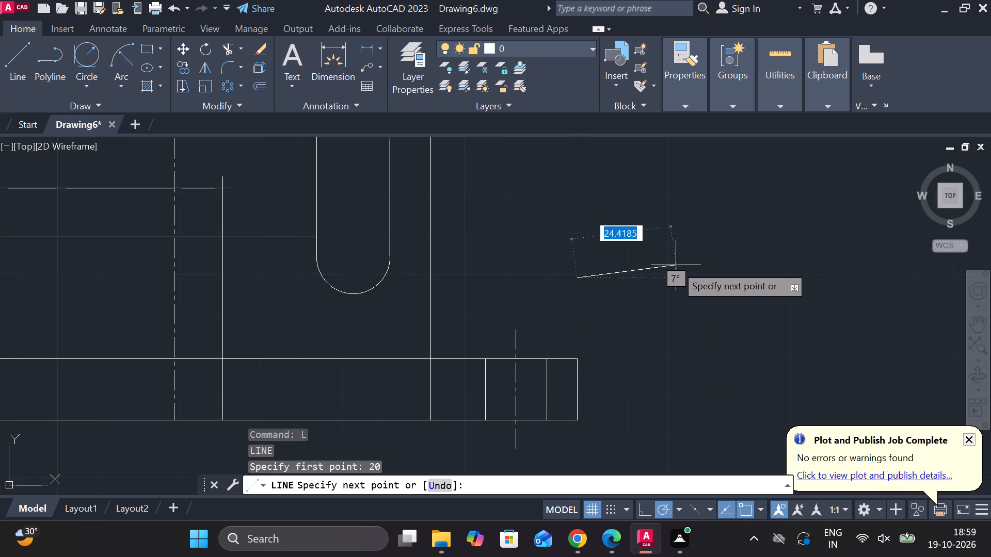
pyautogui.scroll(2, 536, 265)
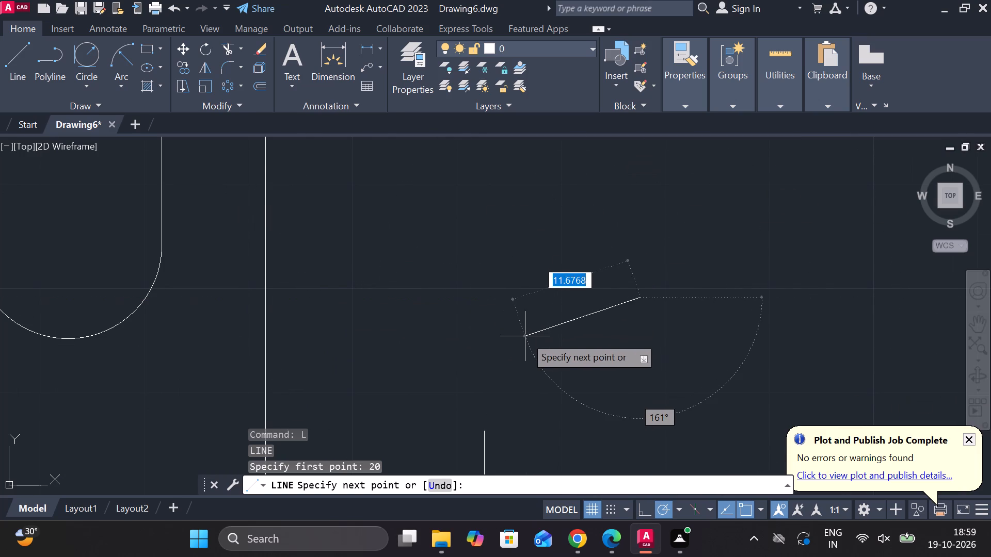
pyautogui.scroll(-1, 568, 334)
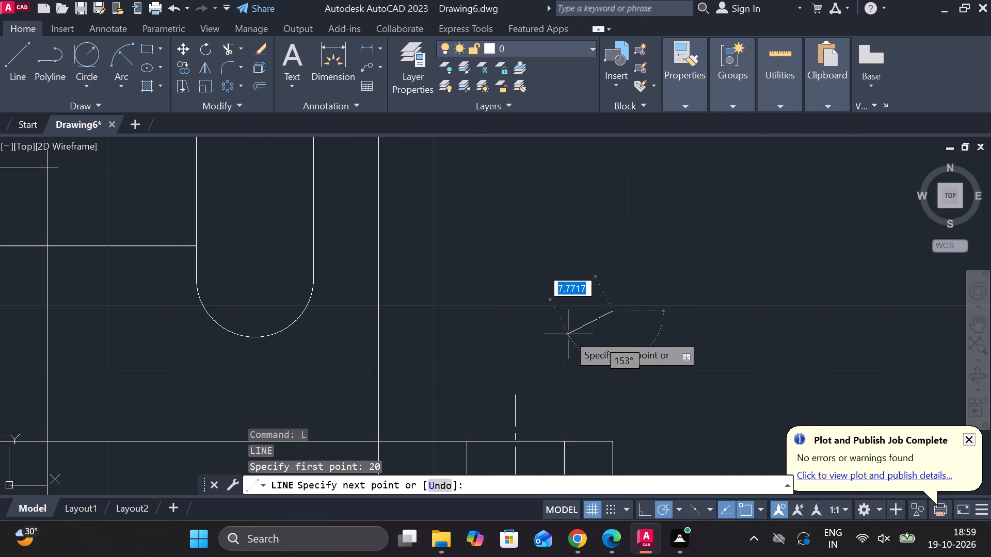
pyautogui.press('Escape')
# Draw a radius 51 circle centred where the upper horizontal construction line crosses the vertical line beside the centre line.
pyautogui.scroll(-2, 586, 296)
pyautogui.moveTo(602, 271); pyautogui.dragTo(650, 332, button='middle')
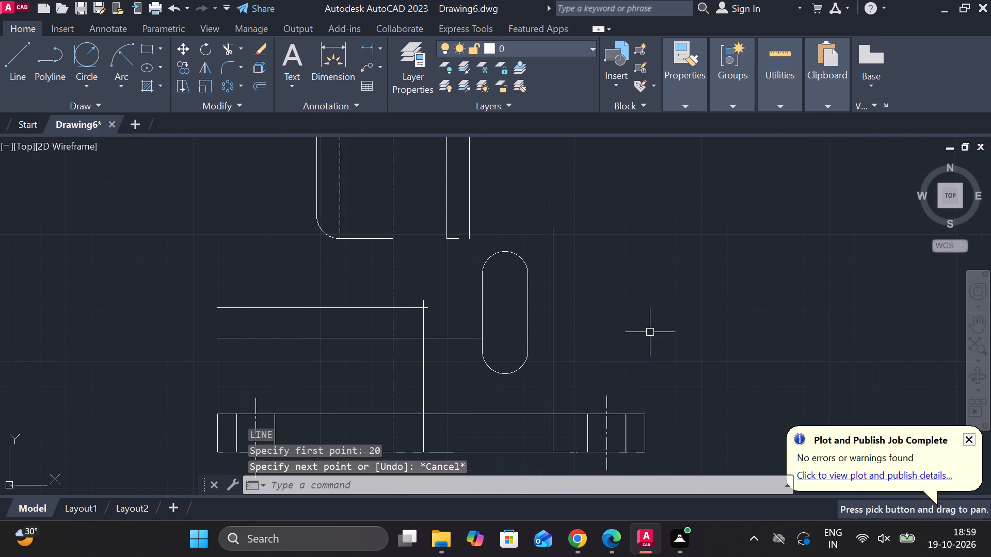
pyautogui.scroll(1, 610, 312)
pyautogui.scroll(-2, 610, 312)
pyautogui.write('c')
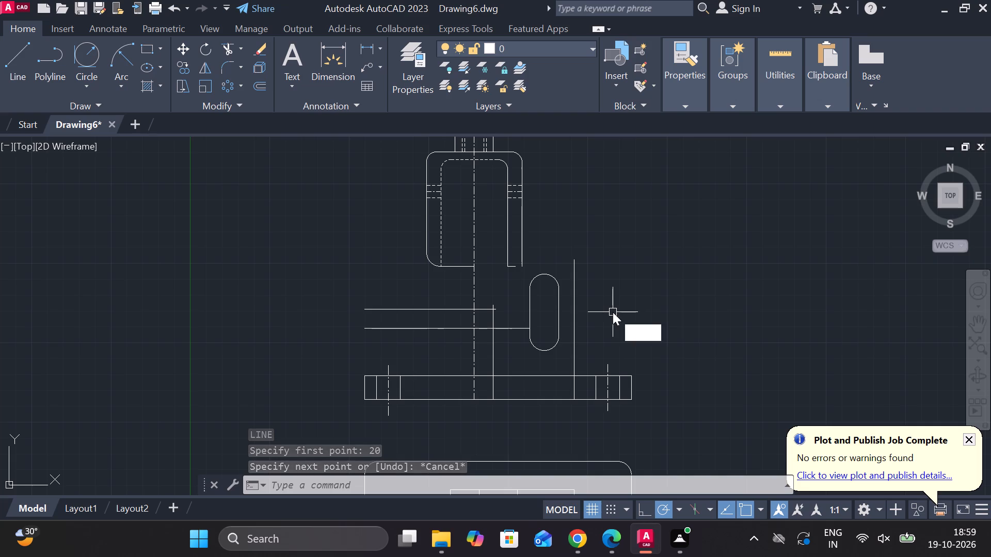
pyautogui.press('space')
pyautogui.scroll(2, 538, 308)
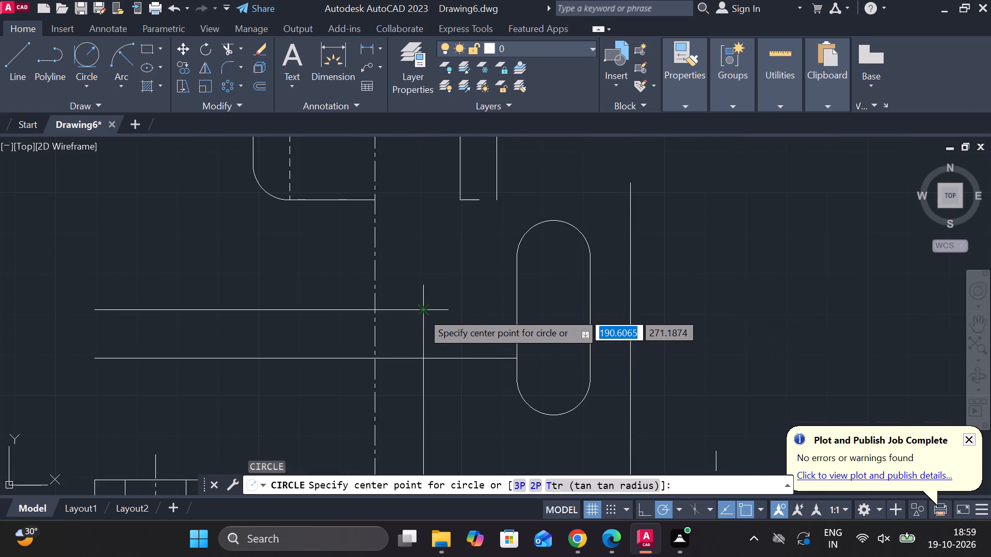
pyautogui.click(422, 312)
pyautogui.write('51')
pyautogui.press('Return')
pyautogui.scroll(-2, 622, 305)
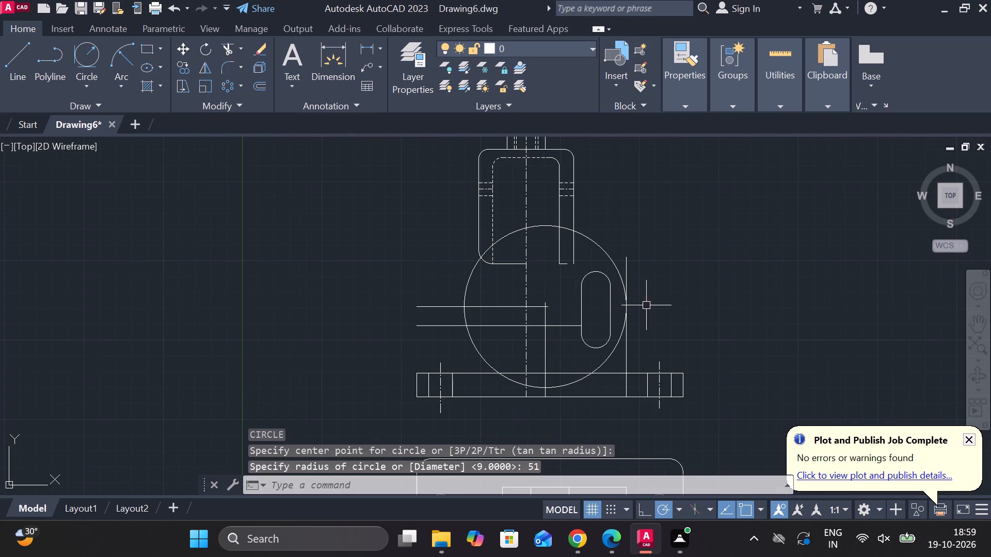
# Trim the radius 51 circle, body side line and outer vertical line, leaving a continuous profile curving from the body past the slot.
pyautogui.scroll(1, 638, 298)
pyautogui.press('Escape')
pyautogui.write('tr')
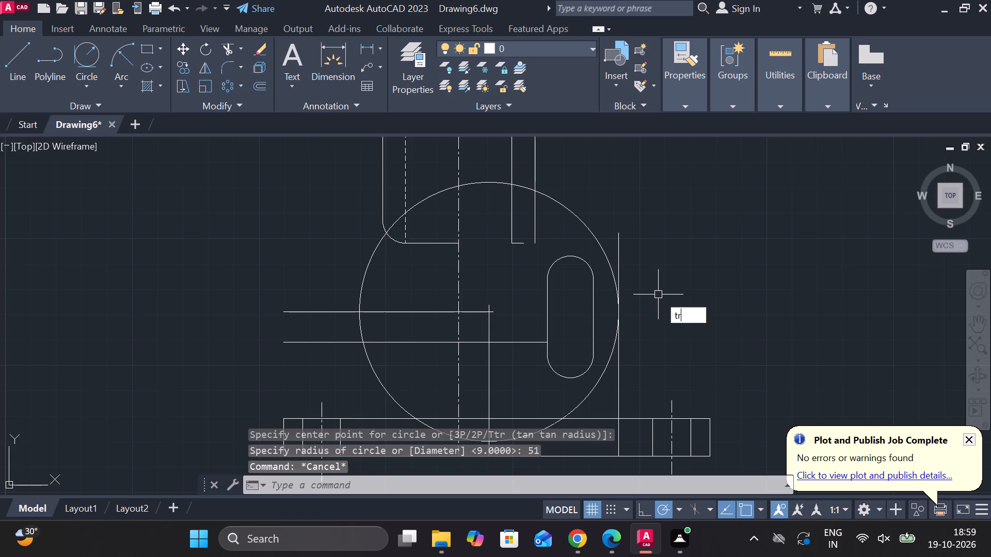
pyautogui.press('space')
pyautogui.click(538, 207)
pyautogui.click(522, 189)
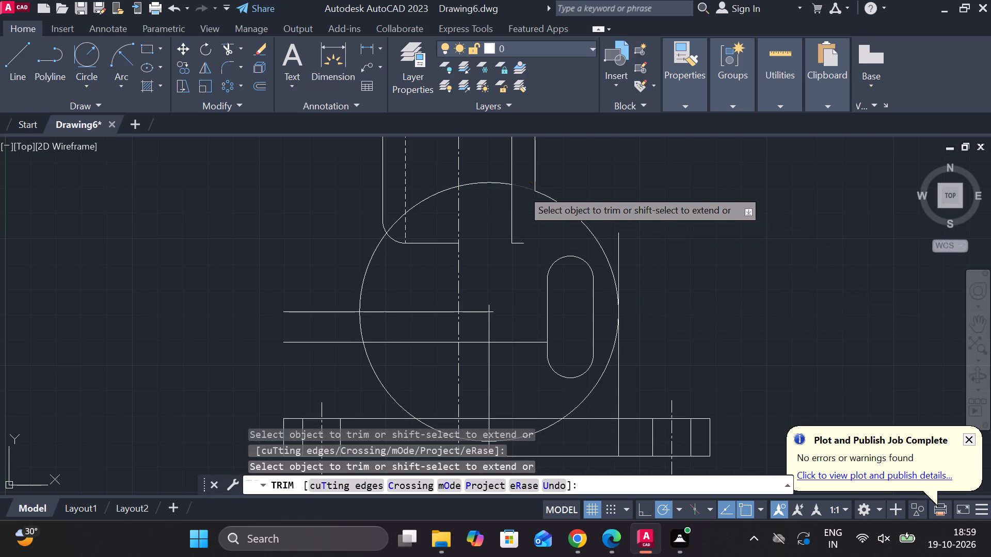
pyautogui.click(502, 184)
pyautogui.click(618, 241)
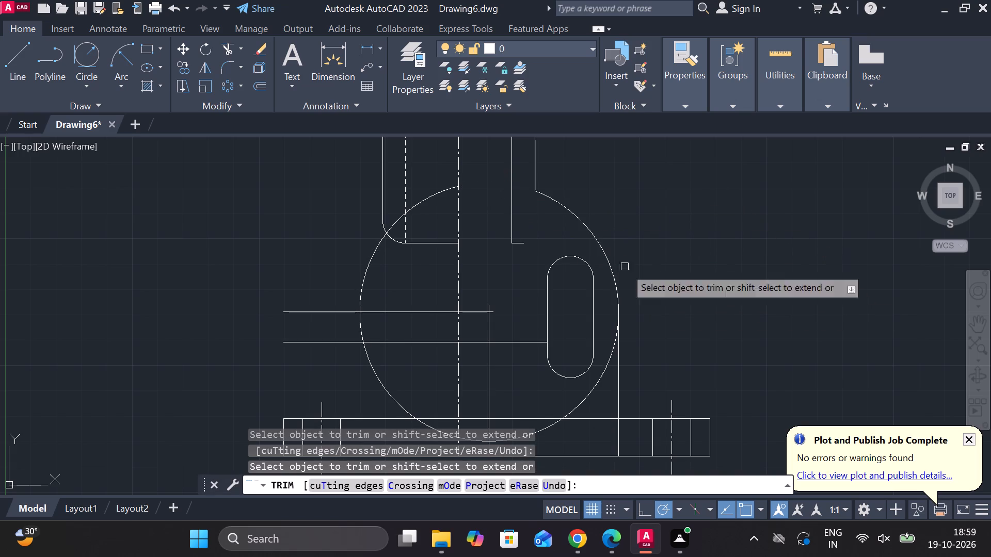
pyautogui.click(602, 363)
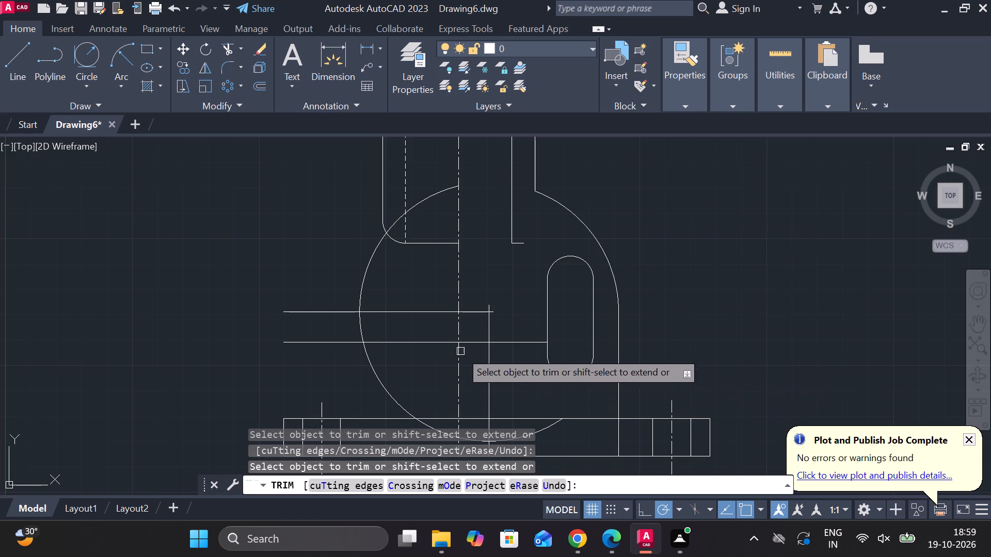
pyautogui.press('Escape')
# Erase the leftover large arc of the radius 51 circle on the centre-line side.
pyautogui.click(366, 284)
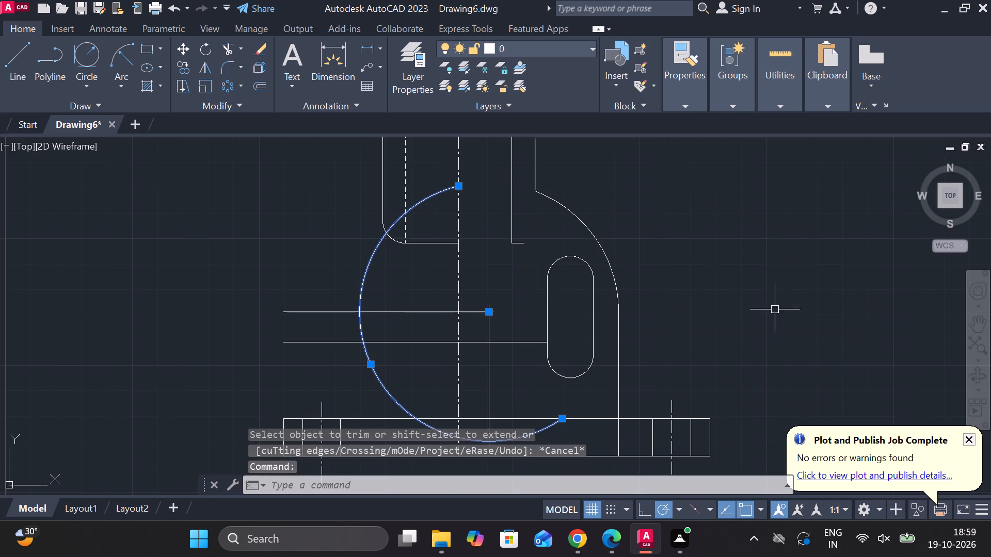
pyautogui.write('e')
pyautogui.press('space')
# Fillet the corner between the body's outer side line and the radius 51 arc with radius 9.
pyautogui.scroll(-1, 673, 324)
pyautogui.scroll(1, 659, 295)
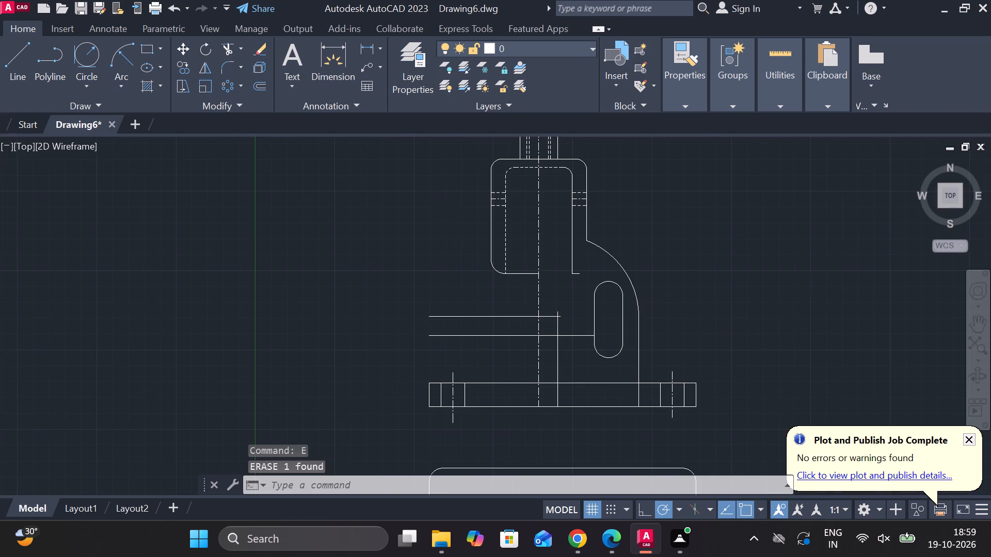
pyautogui.moveTo(641, 207); pyautogui.dragTo(648, 247, button='middle')
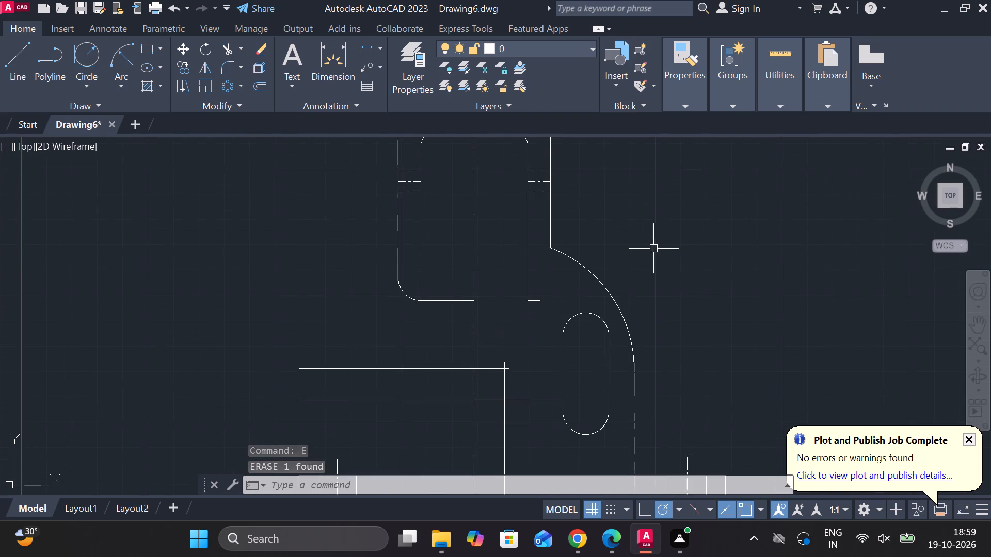
pyautogui.write('f')
pyautogui.press('space')
pyautogui.write('r')
pyautogui.press('space')
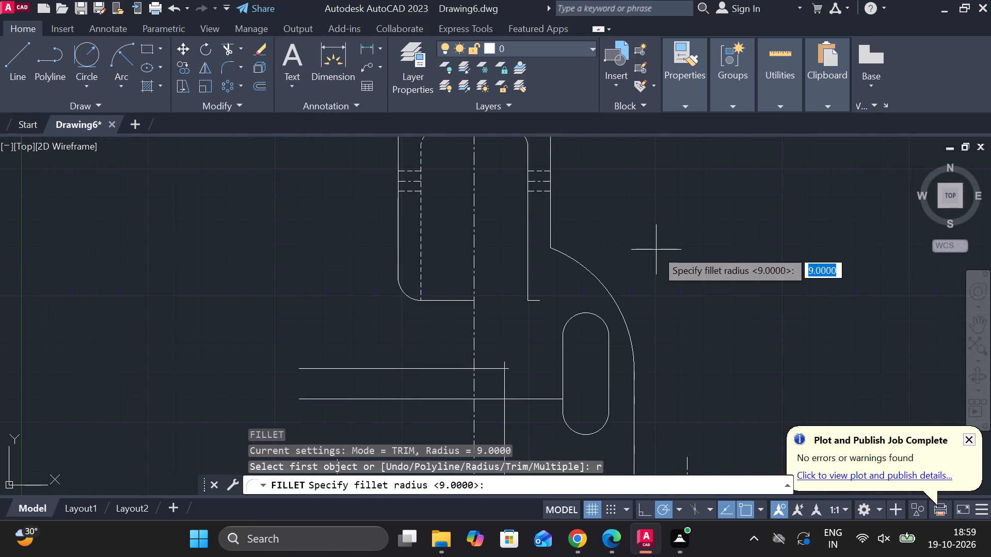
pyautogui.press('9')
pyautogui.press('Return')
pyautogui.click(552, 227)
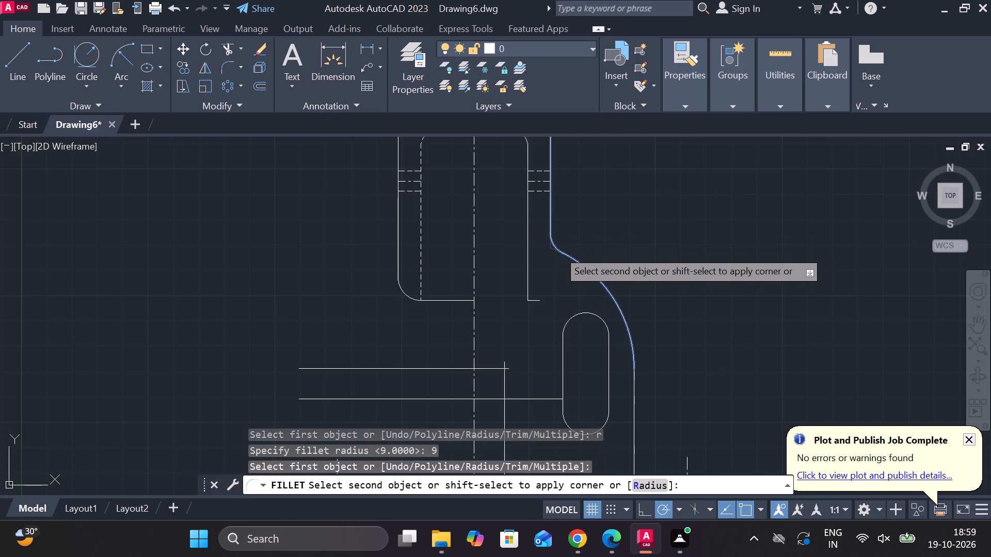
pyautogui.click(558, 250)
# Trim the outer vertical line's portion inside the base so that it ends on the base's top edge.
pyautogui.scroll(-1, 705, 301)
pyautogui.moveTo(701, 342); pyautogui.dragTo(602, 184, button='middle')
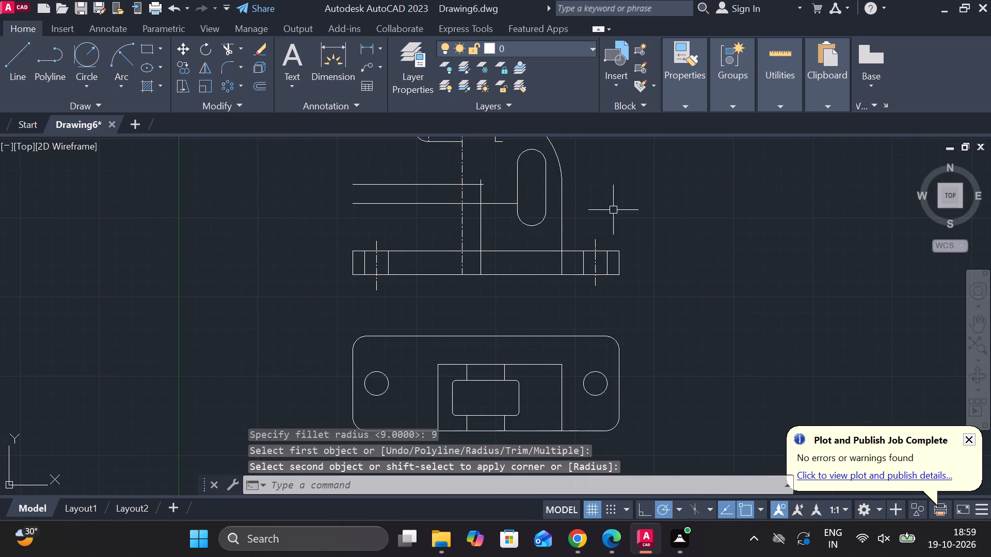
pyautogui.scroll(2, 593, 238)
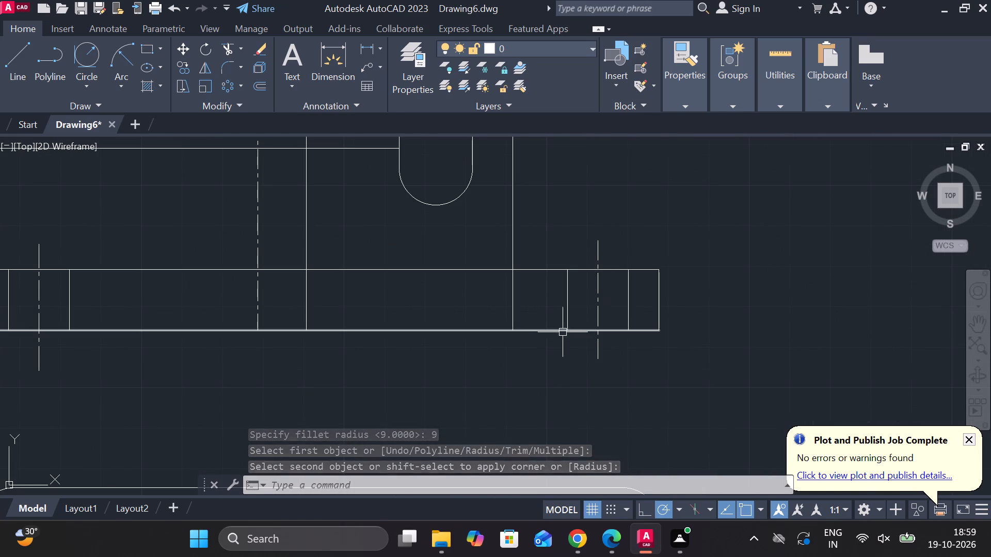
pyautogui.write('tr')
pyautogui.press('space')
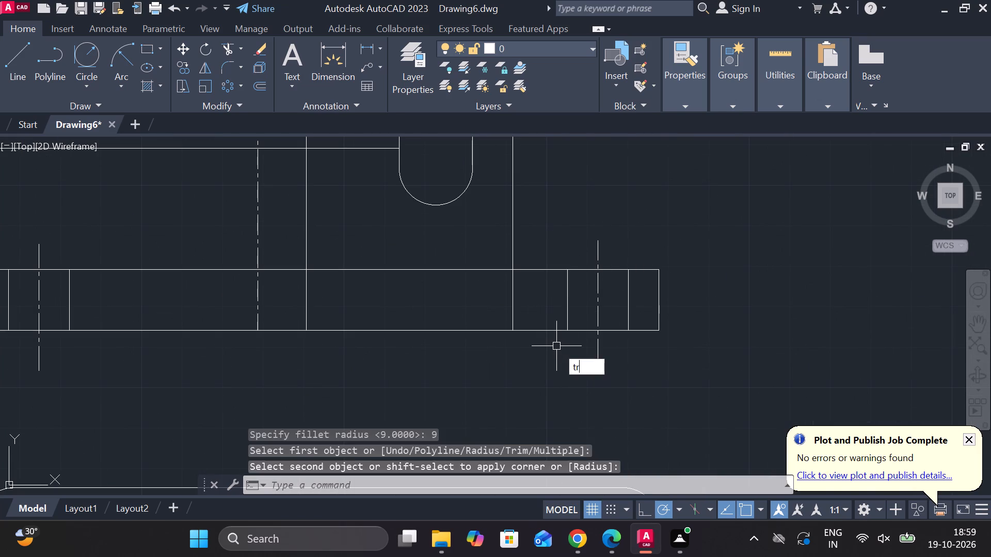
pyautogui.click(513, 292)
pyautogui.press('Escape')
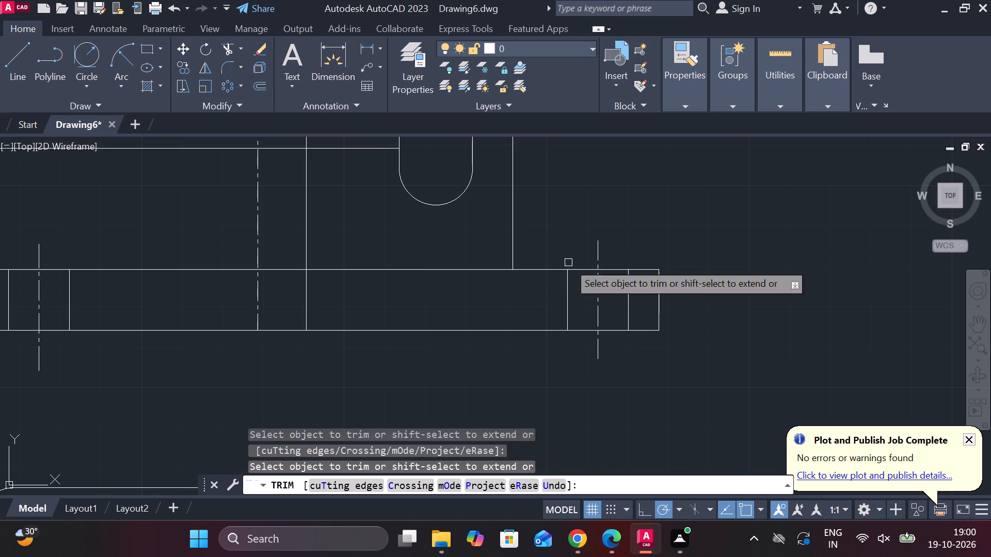
# Set the fillet radius to 4.
pyautogui.write('f r')
pyautogui.press('space')
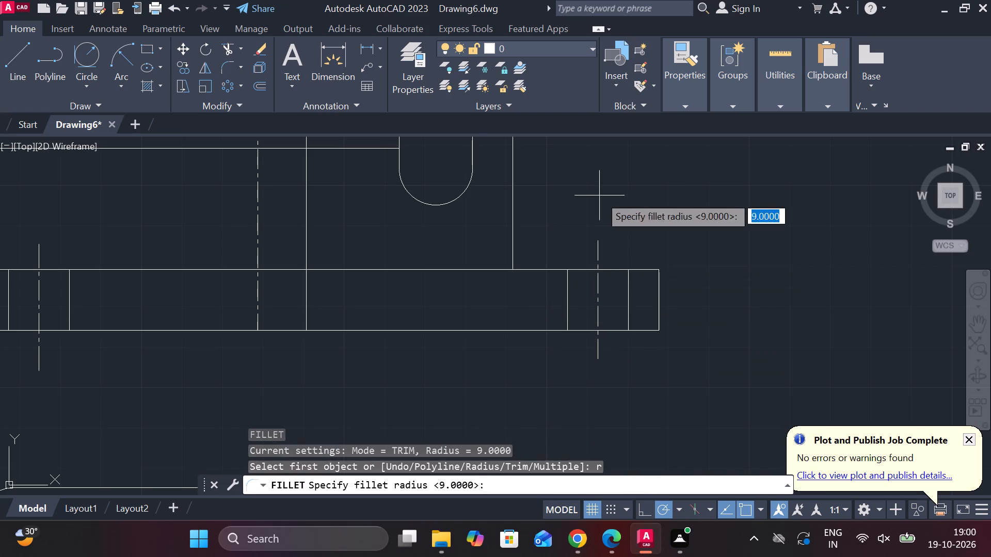
pyautogui.write('4')
pyautogui.press('space')
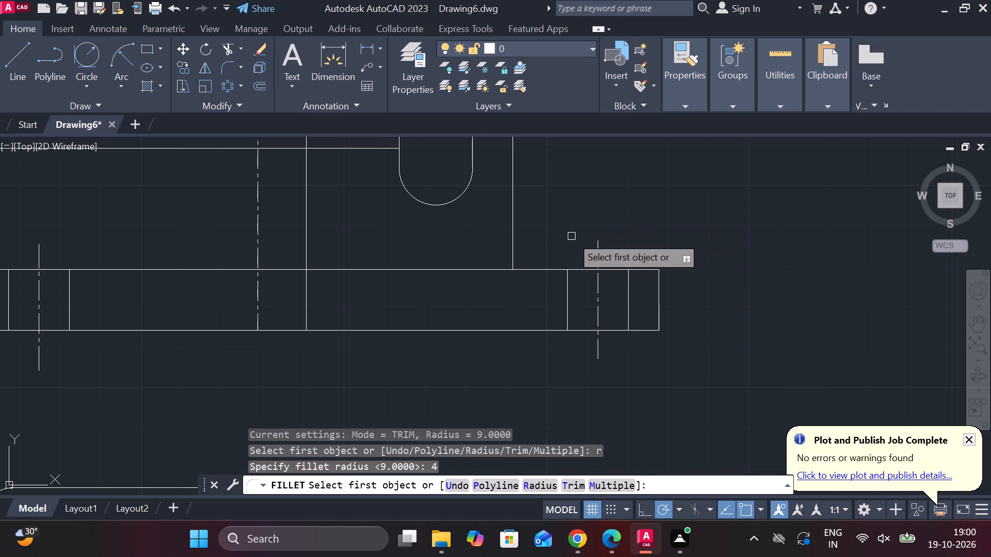
pyautogui.click(510, 241)
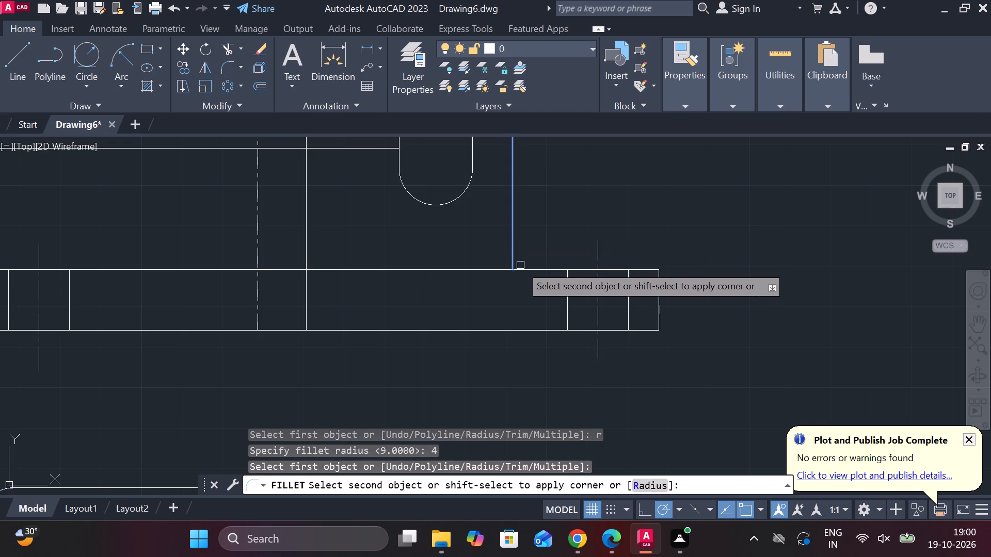
pyautogui.press('Escape')
# Trim the base's top edge between the inner vertical line and the outer vertical line.
pyautogui.write('tr')
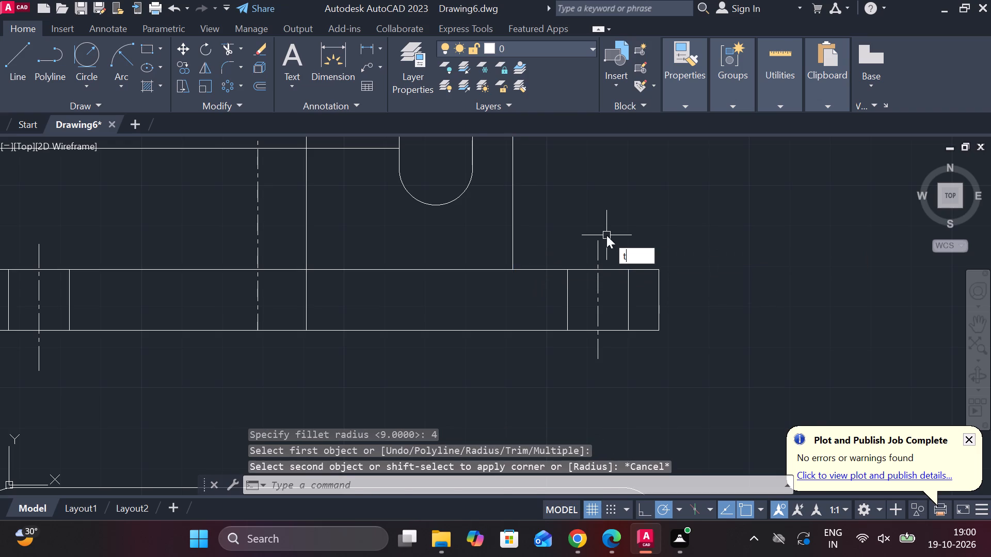
pyautogui.press('space')
pyautogui.click(487, 273)
pyautogui.press('Escape')
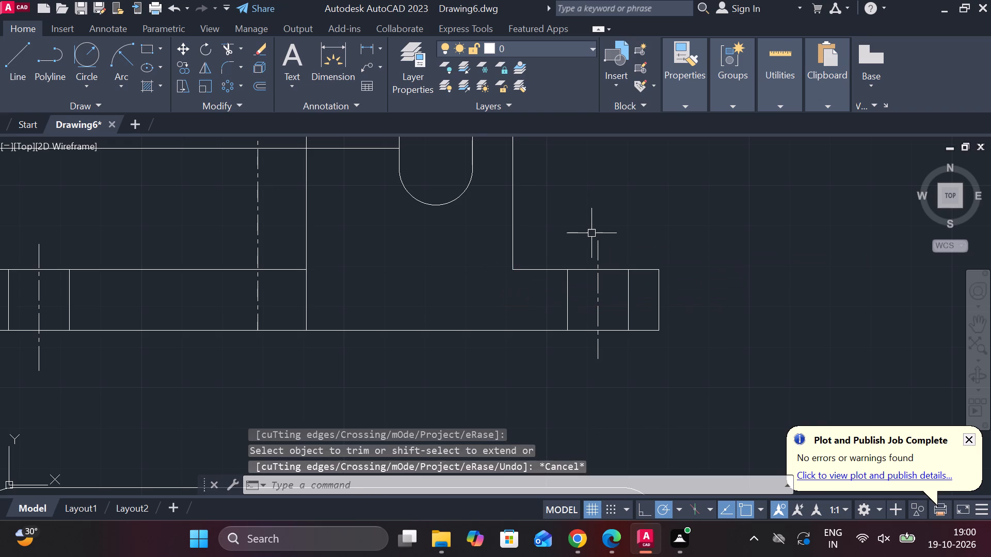
# Fillet the corner between the outer vertical line and the base's remaining outer top edge with radius 4.
pyautogui.write('f r')
pyautogui.press('space')
pyautogui.press('space')
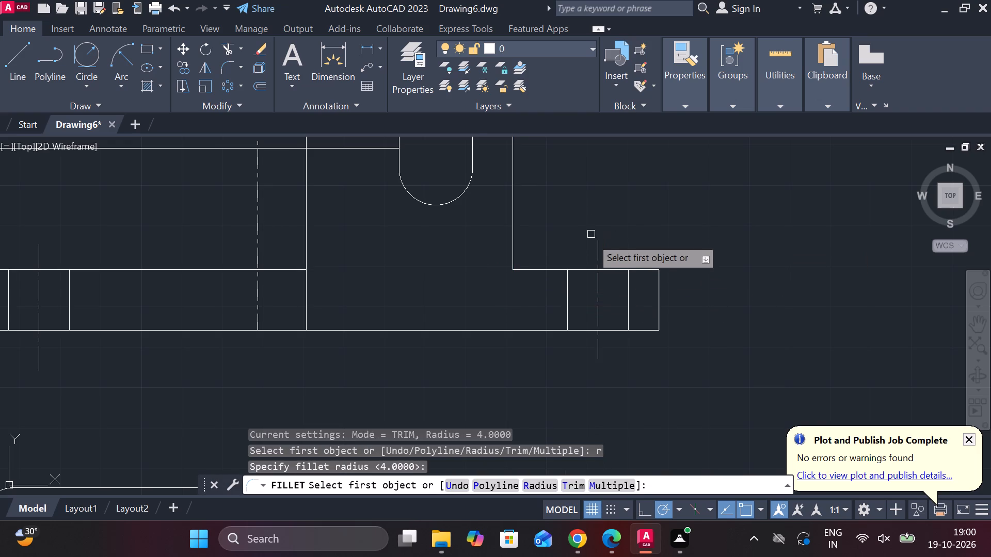
pyautogui.click(510, 243)
pyautogui.click(524, 270)
pyautogui.press('Escape')
# Extend the base's top edge from the inner vertical line across to the radius 4 fillet.
pyautogui.scroll(-1, 555, 248)
pyautogui.write('ex')
pyautogui.press('space')
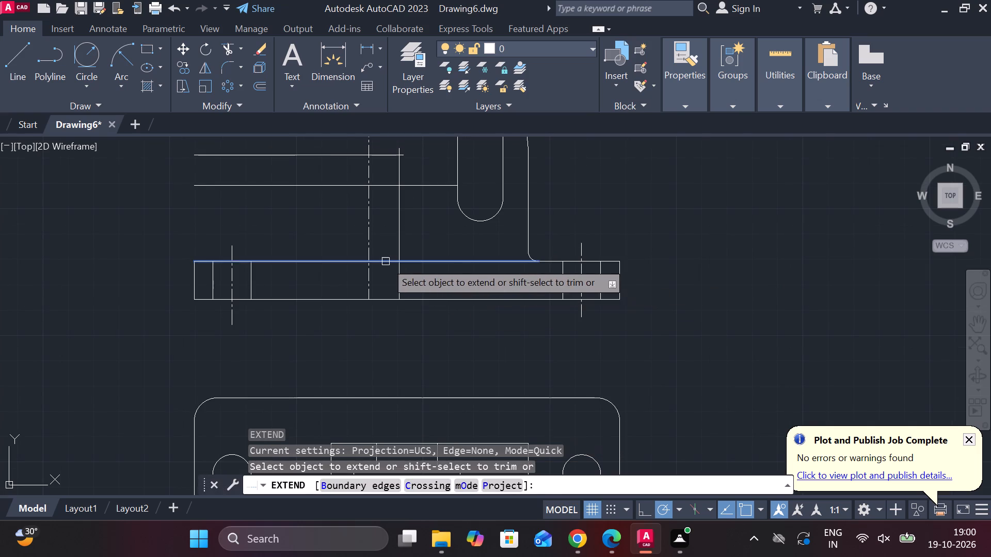
pyautogui.click(384, 261)
pyautogui.scroll(-1, 598, 270)
pyautogui.moveTo(630, 228); pyautogui.dragTo(683, 268, button='middle')
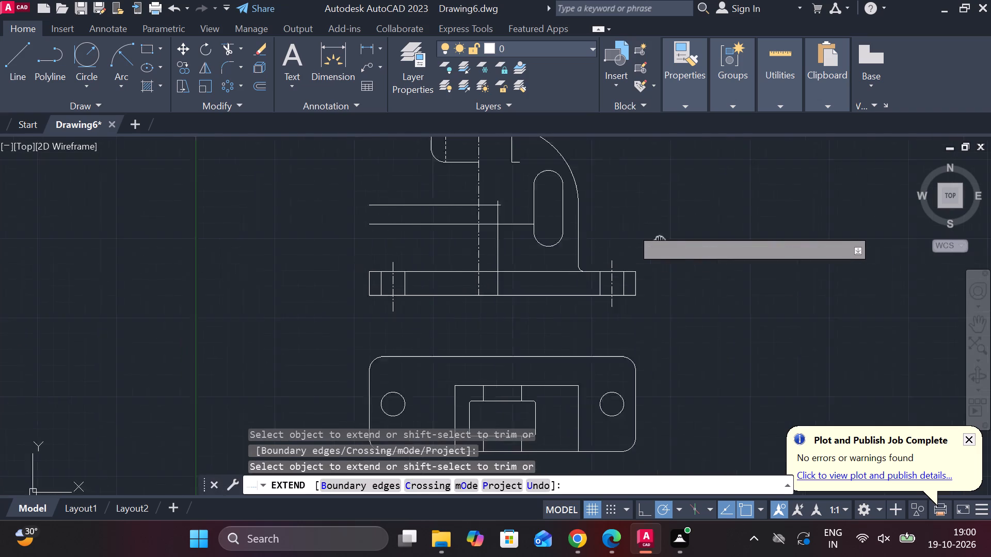
pyautogui.moveTo(683, 268); pyautogui.dragTo(711, 297, button='middle')
pyautogui.scroll(1, 702, 298)
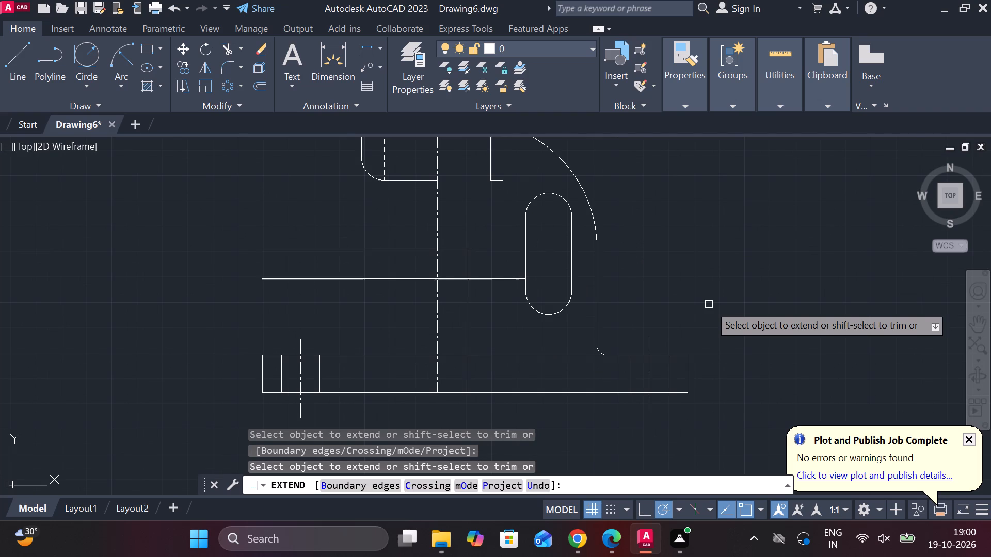
pyautogui.press('Escape')
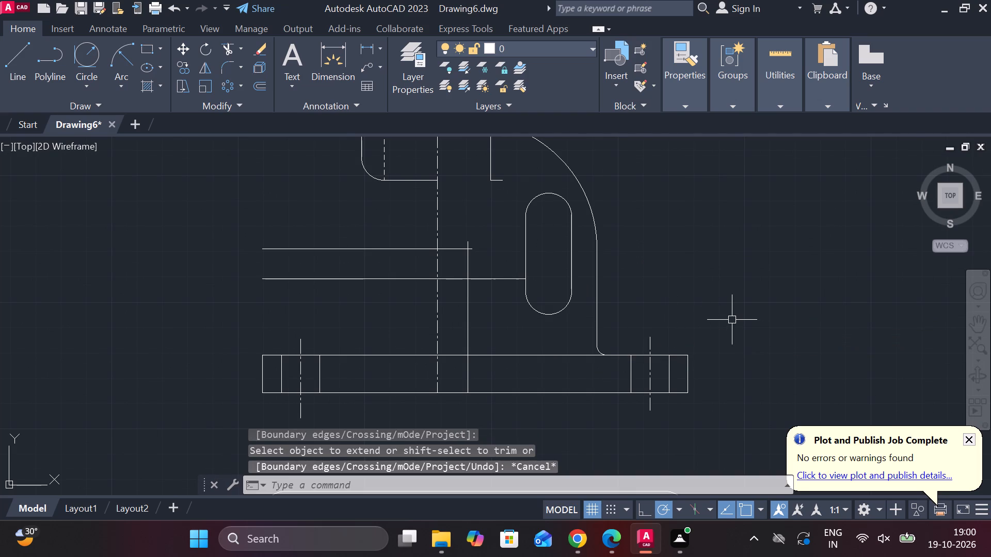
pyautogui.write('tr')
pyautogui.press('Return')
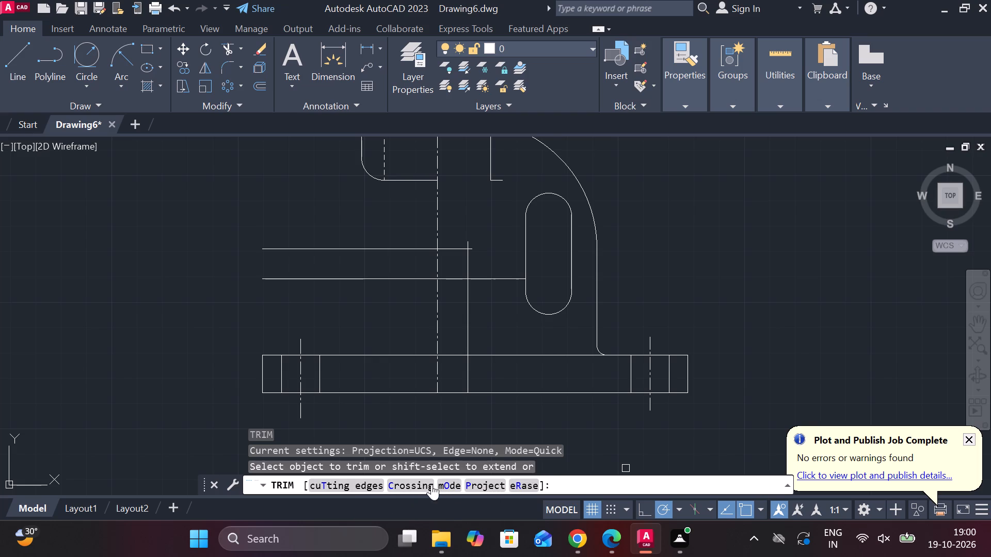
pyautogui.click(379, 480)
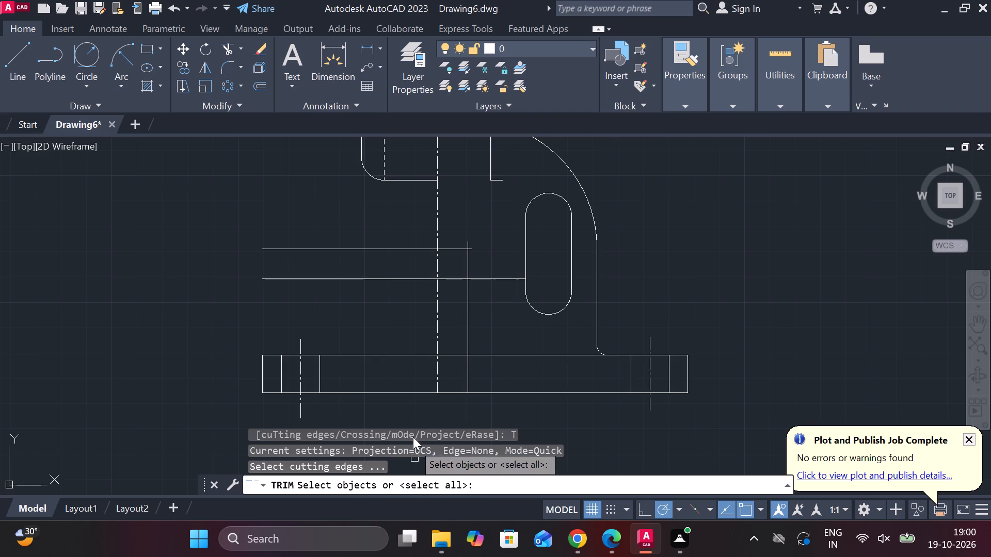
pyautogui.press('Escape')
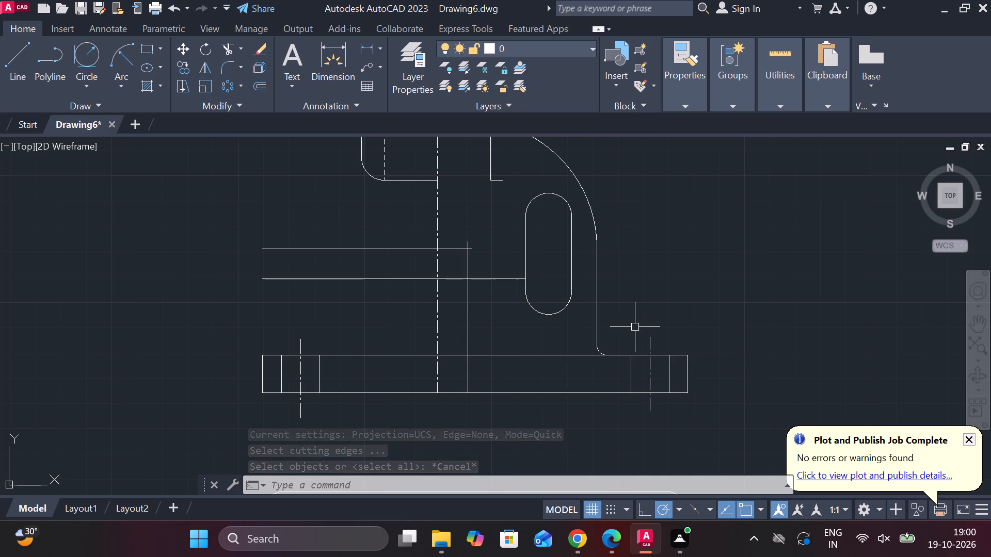
# Draw a radius 27 circle centred where the vertical centre line crosses the upper horizontal construction line below the body.
pyautogui.scroll(1, 635, 327)
pyautogui.scroll(-2, 638, 336)
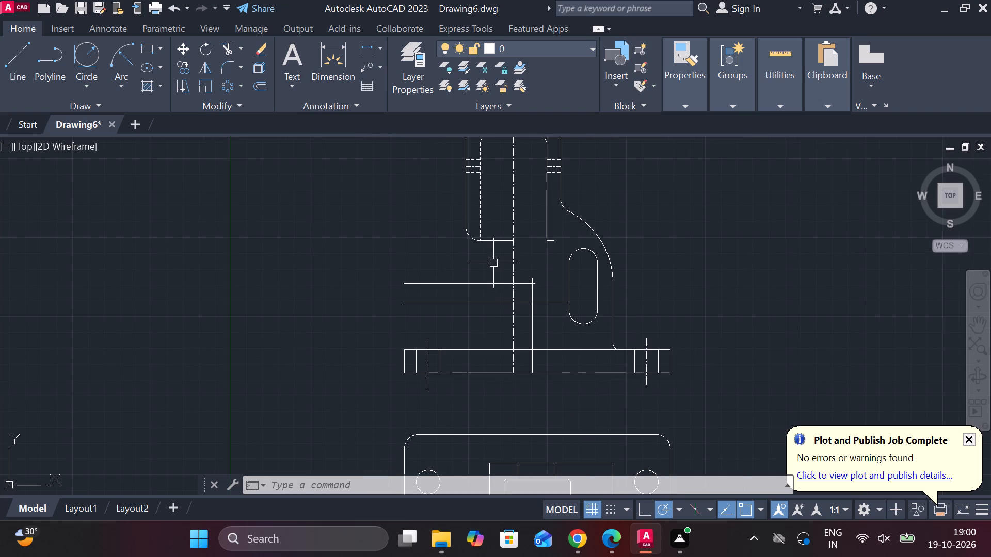
pyautogui.moveTo(518, 238); pyautogui.dragTo(527, 244, button='middle')
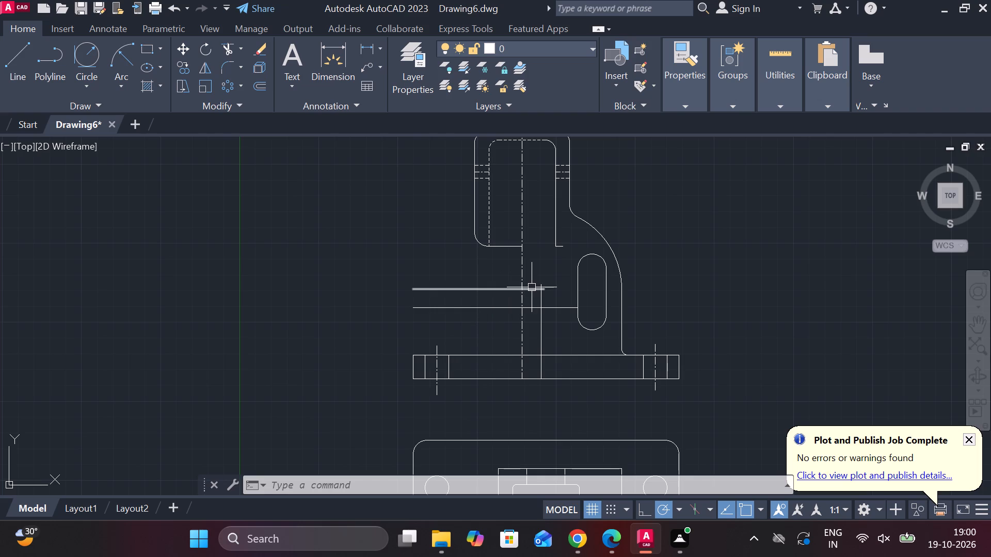
pyautogui.press('Escape')
pyautogui.write('c')
pyautogui.press('space')
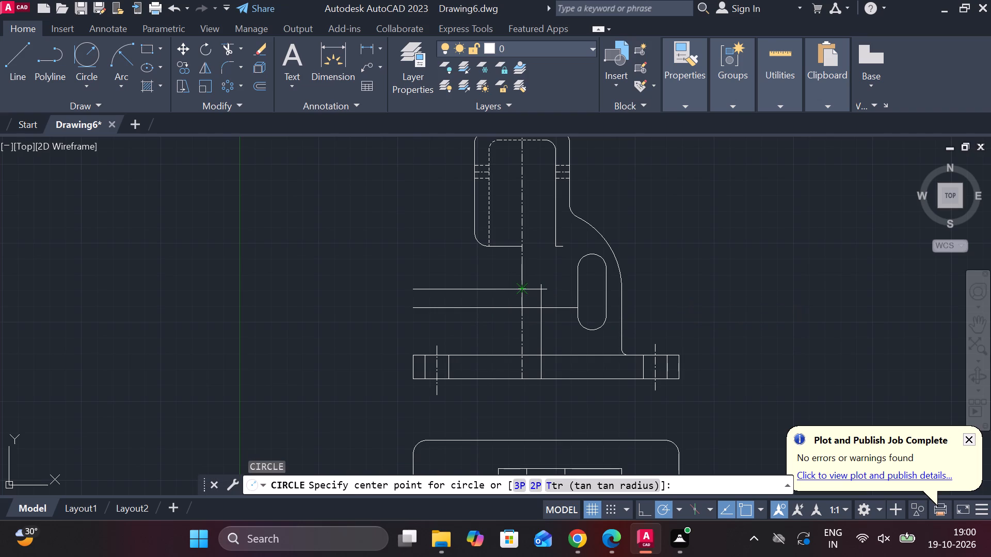
pyautogui.click(517, 288)
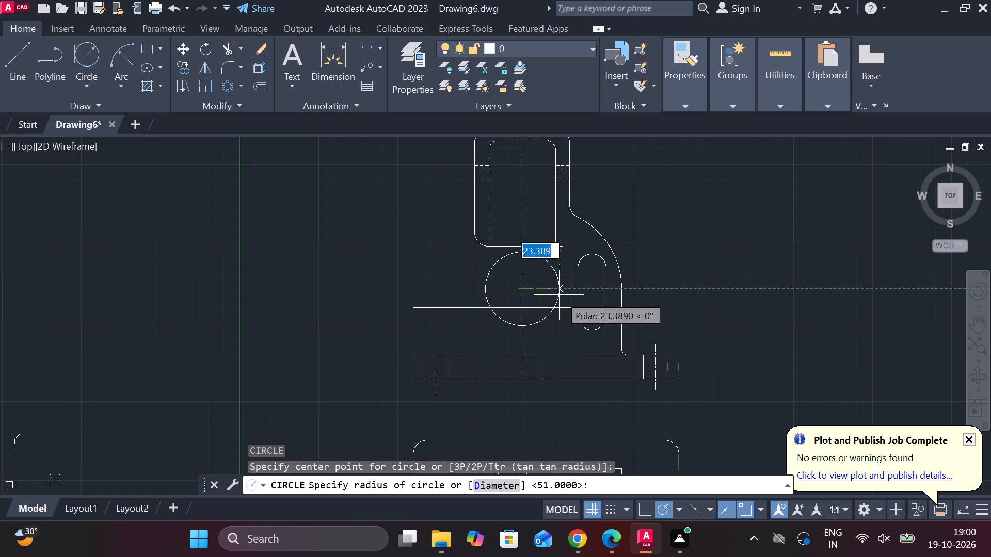
pyautogui.write('27')
pyautogui.press('Return')
pyautogui.scroll(1, 549, 266)
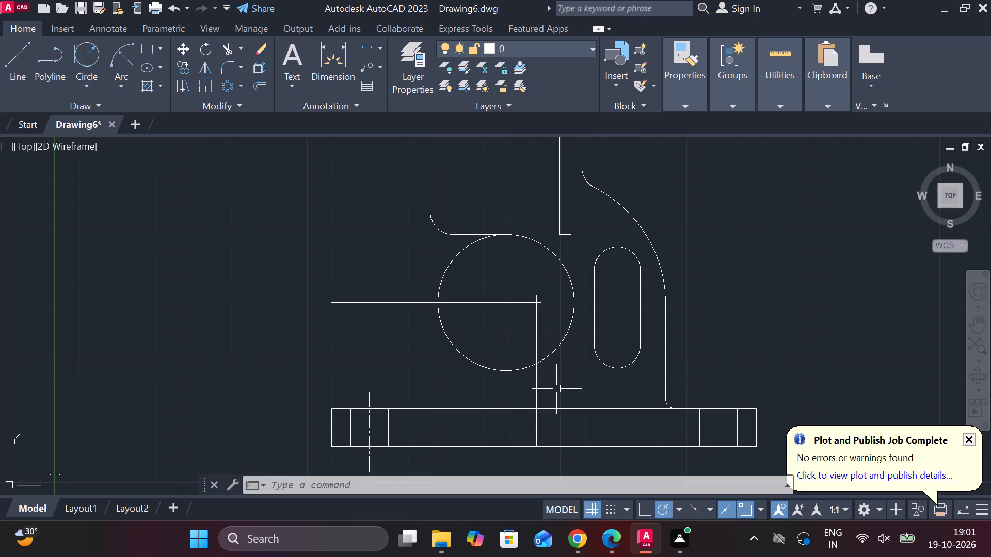
# Trim the upper-left quarter of the radius 27 circle, between the body's bottom edge and the upper horizontal construction line.
pyautogui.scroll(-1, 575, 366)
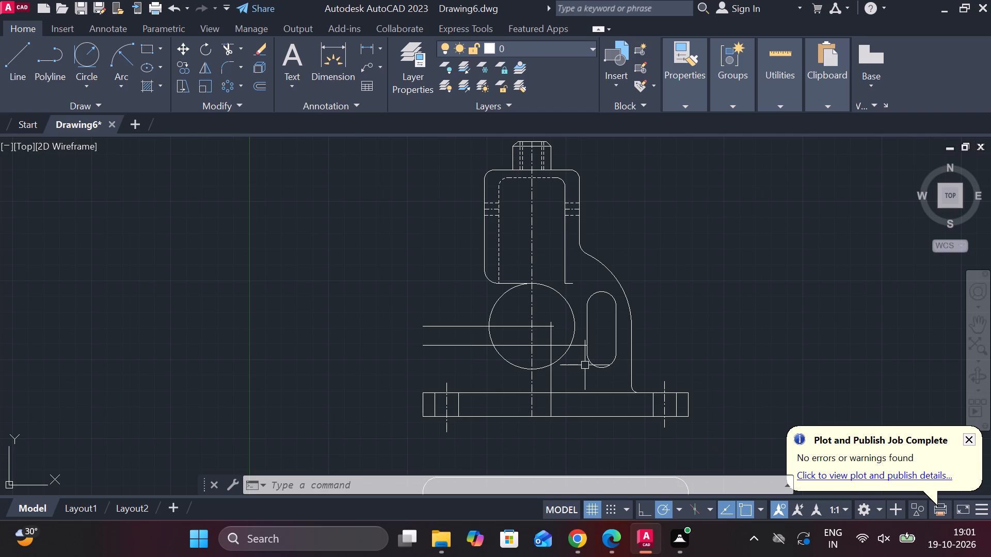
pyautogui.scroll(1, 573, 290)
pyautogui.write('tr')
pyautogui.press('space')
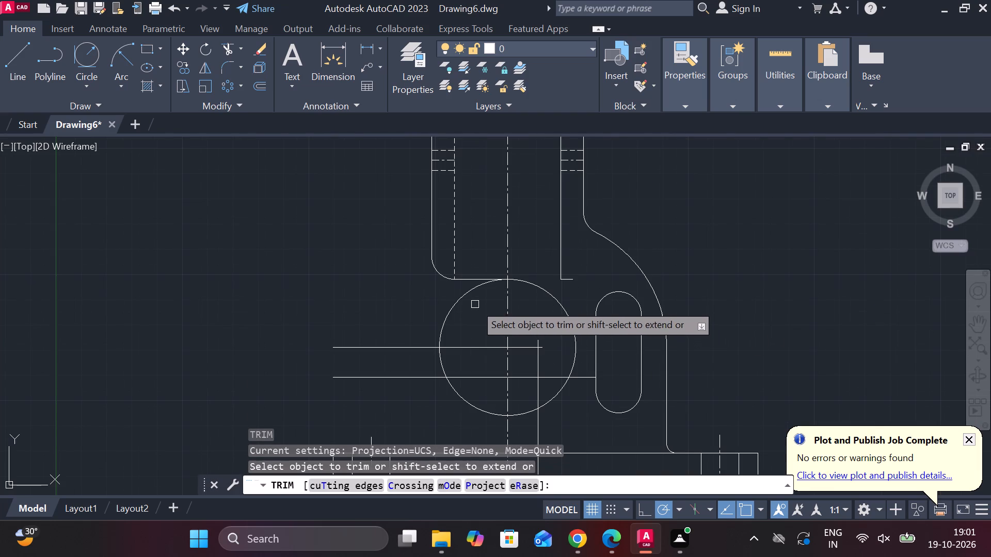
pyautogui.click(455, 301)
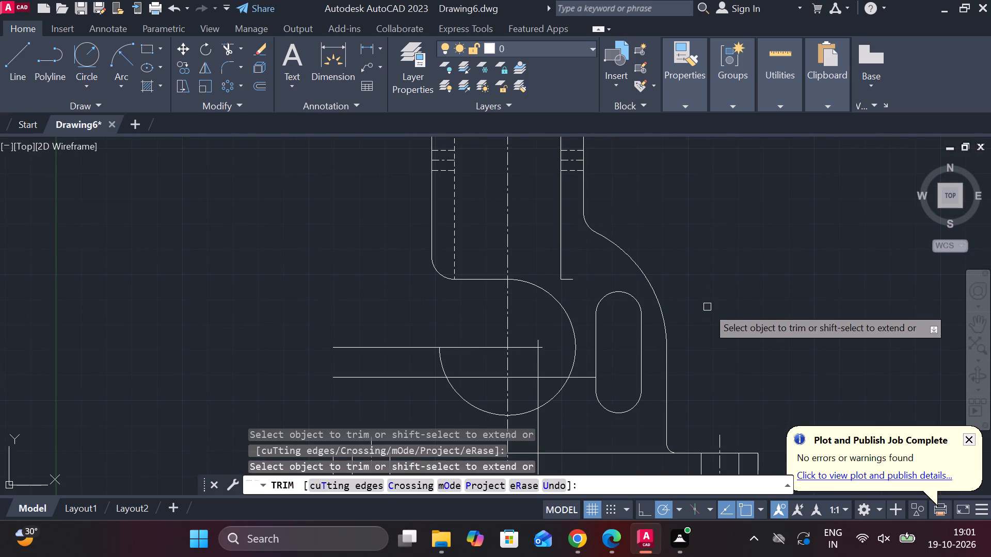
pyautogui.scroll(-1, 693, 266)
pyautogui.scroll(1, 693, 260)
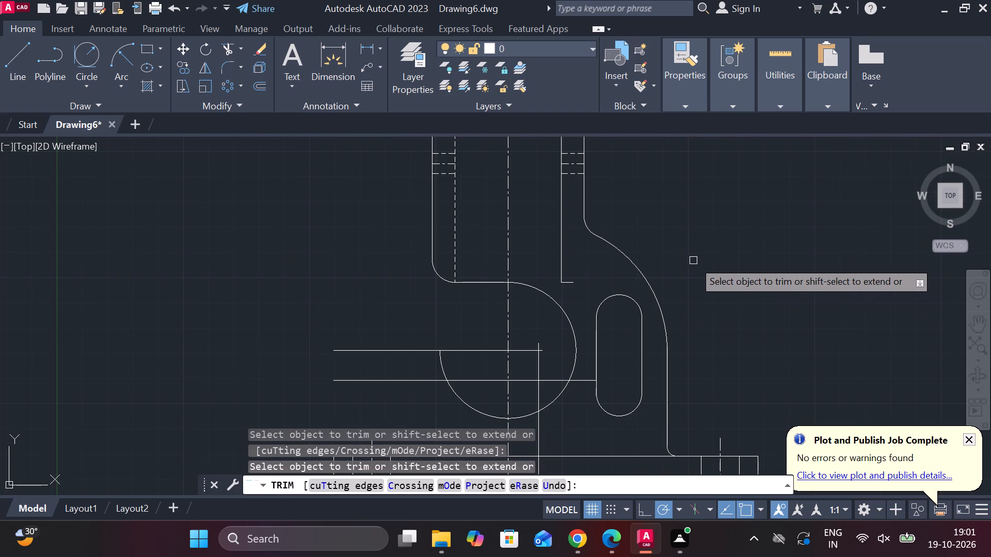
pyautogui.scroll(-1, 693, 260)
pyautogui.press('Escape')
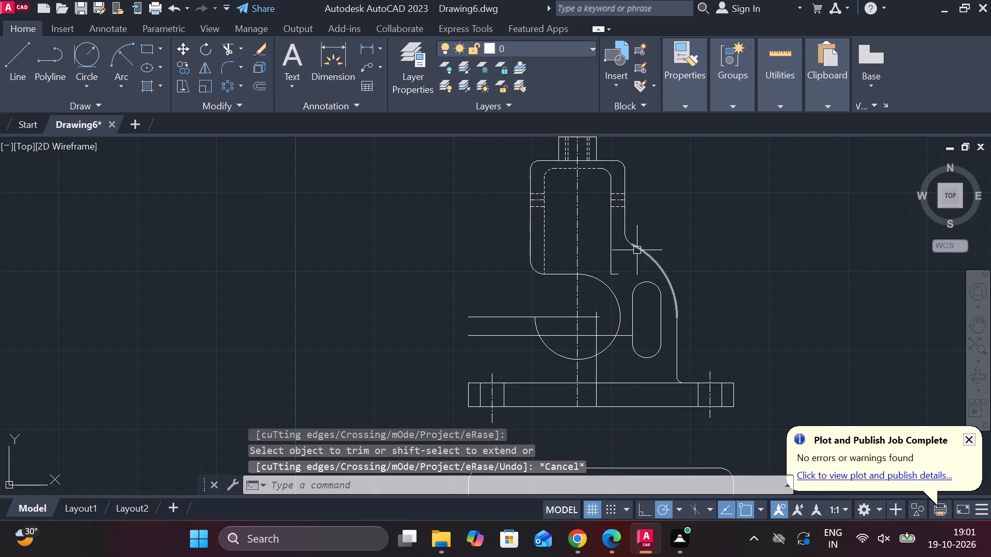
# Erase the short horizontal stub at the lower end of the body's solid inner wall line.
pyautogui.click(615, 271)
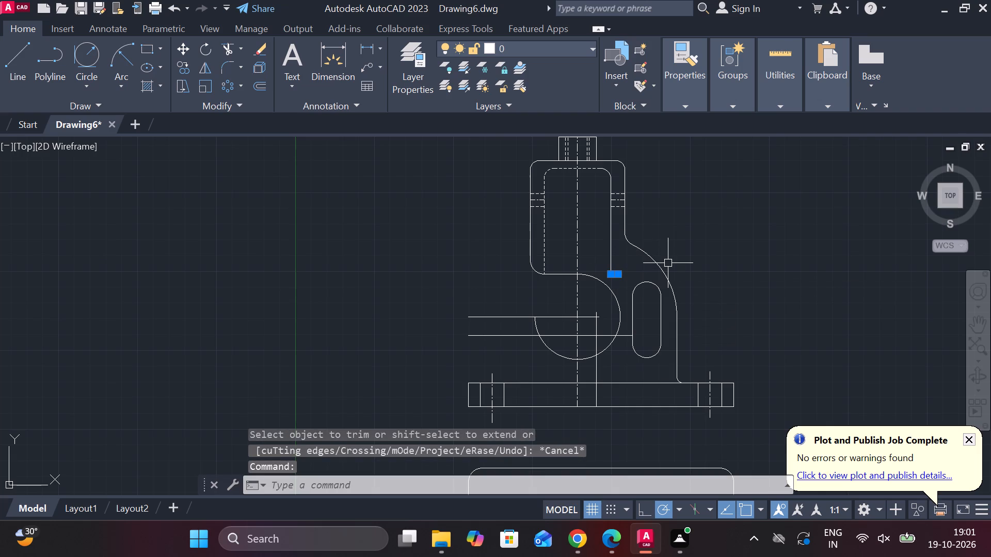
pyautogui.write('e')
pyautogui.press('space')
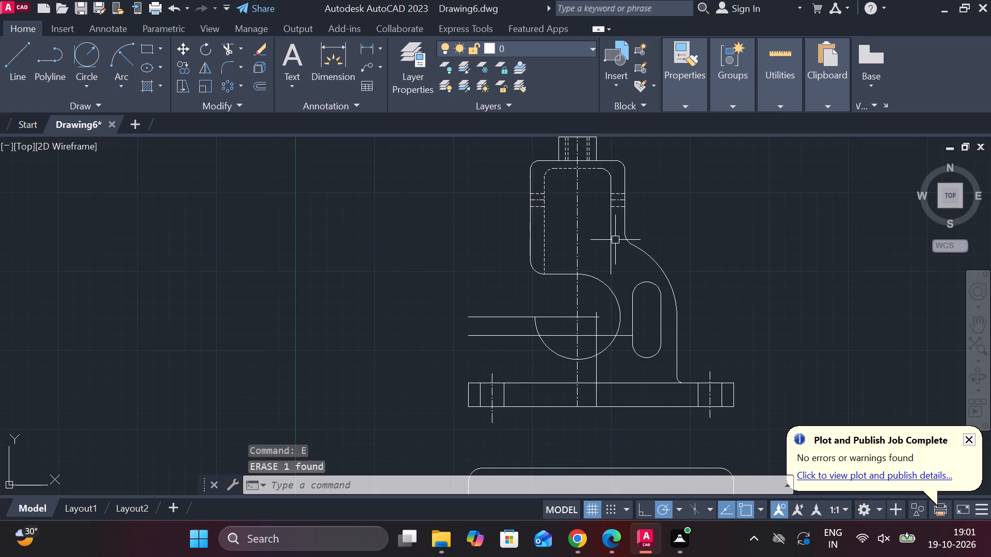
# Set the linetype of the body's solid inner wall line to DASHED.
pyautogui.click(612, 235)
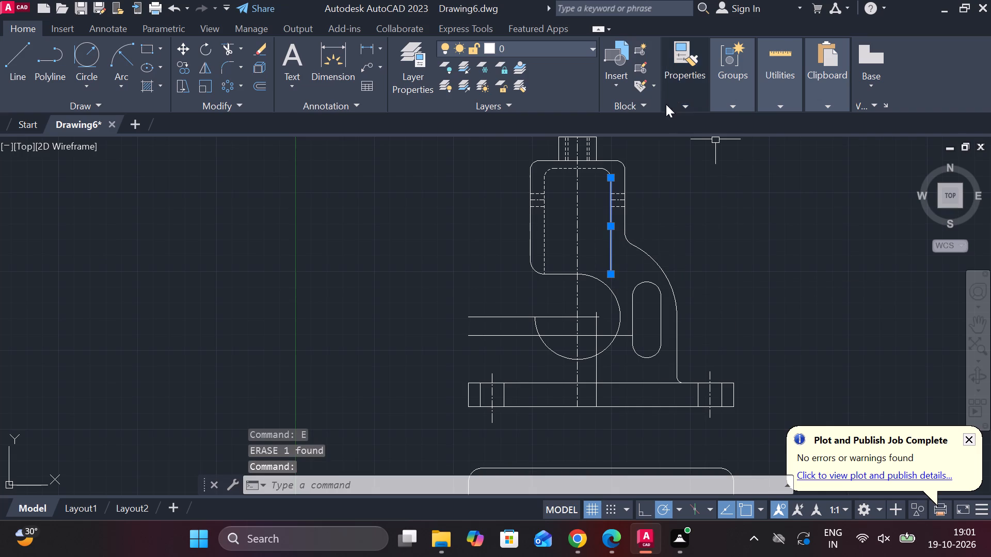
pyautogui.click(689, 104)
pyautogui.click(783, 157)
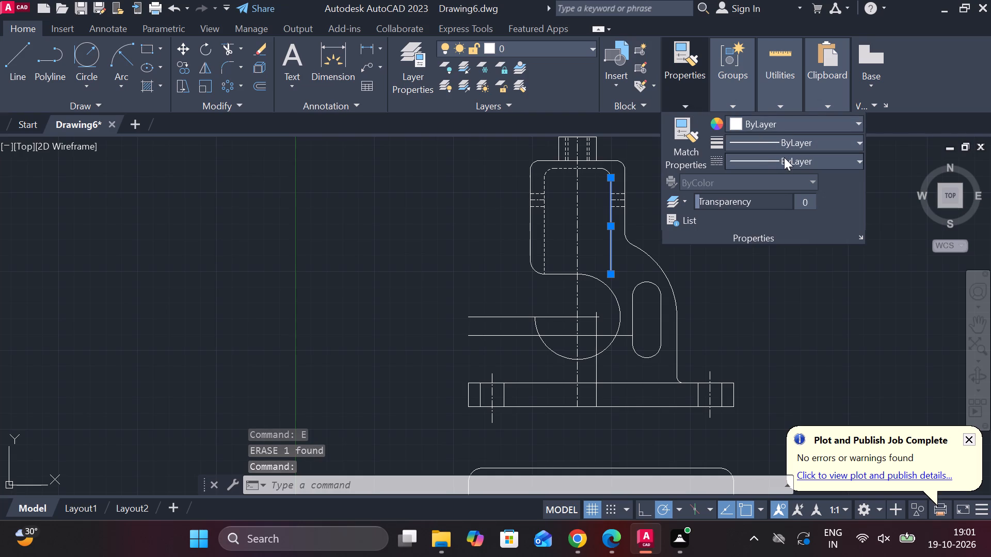
pyautogui.click(769, 246)
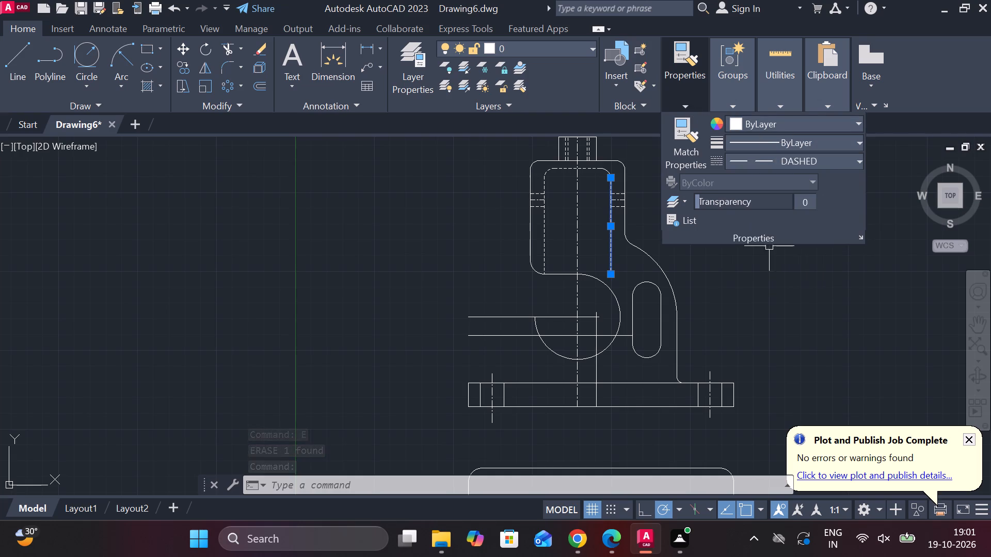
pyautogui.press('Escape')
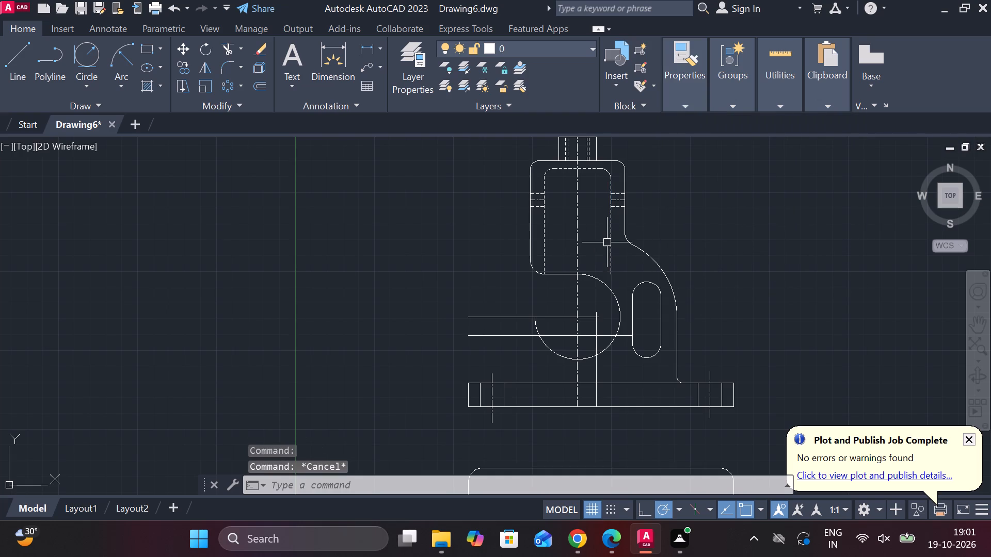
# Lengthen the newly dashed inner wall line downward so that it ends on the base's top edge.
pyautogui.click(608, 242)
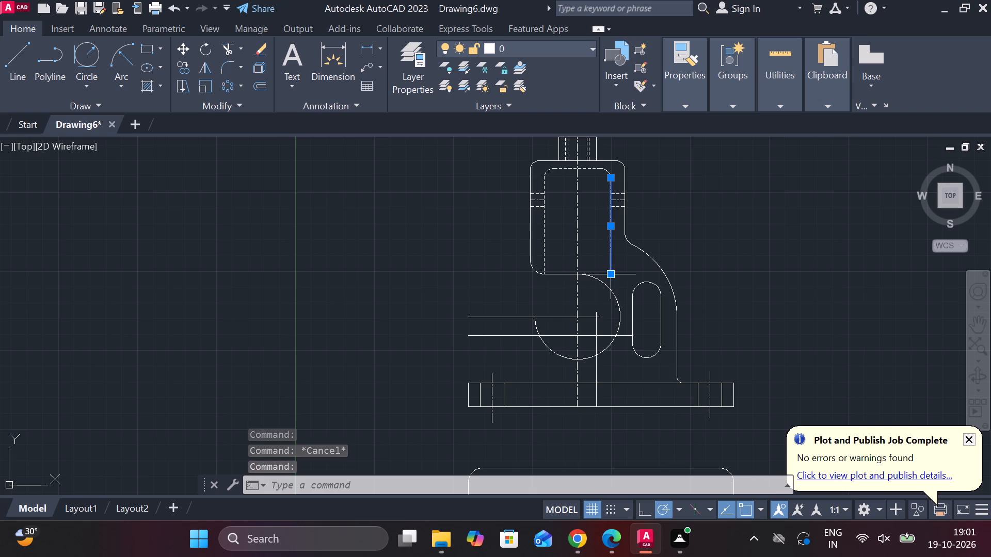
pyautogui.click(624, 310)
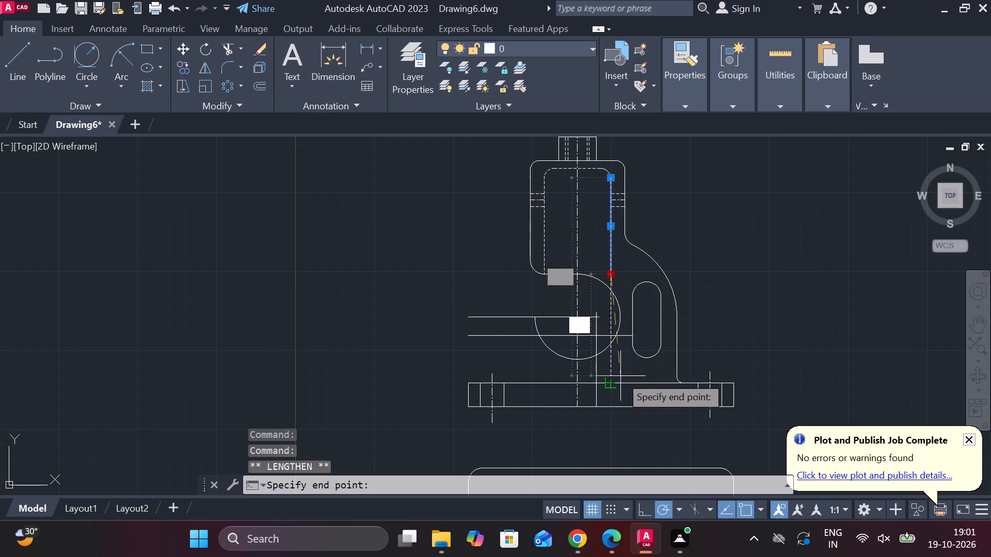
pyautogui.scroll(2, 620, 376)
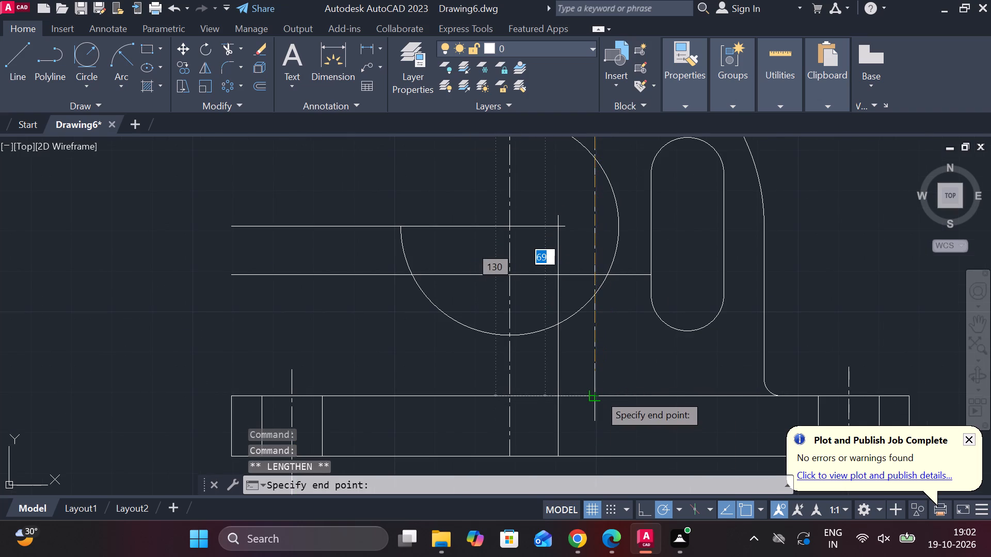
pyautogui.click(599, 394)
pyautogui.press('Escape')
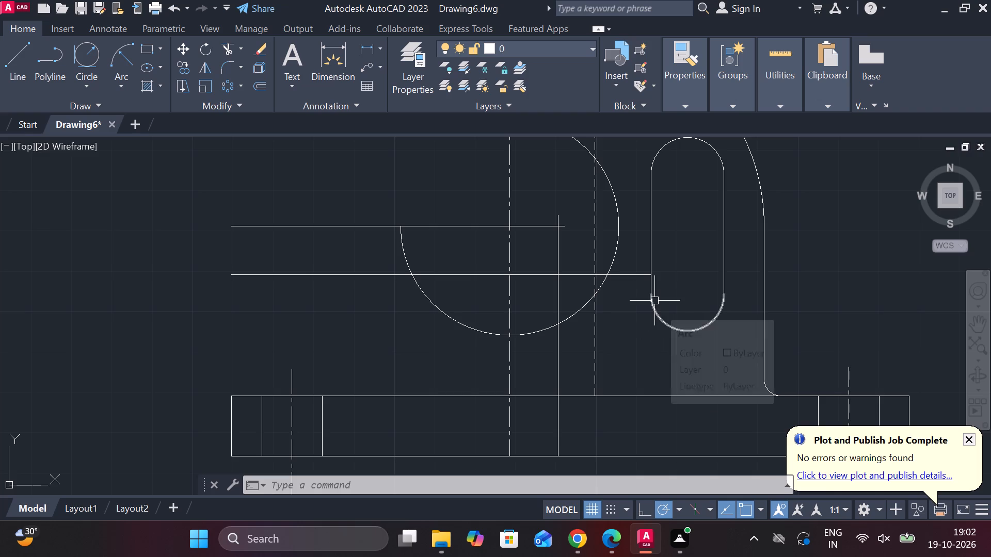
pyautogui.scroll(-1, 638, 293)
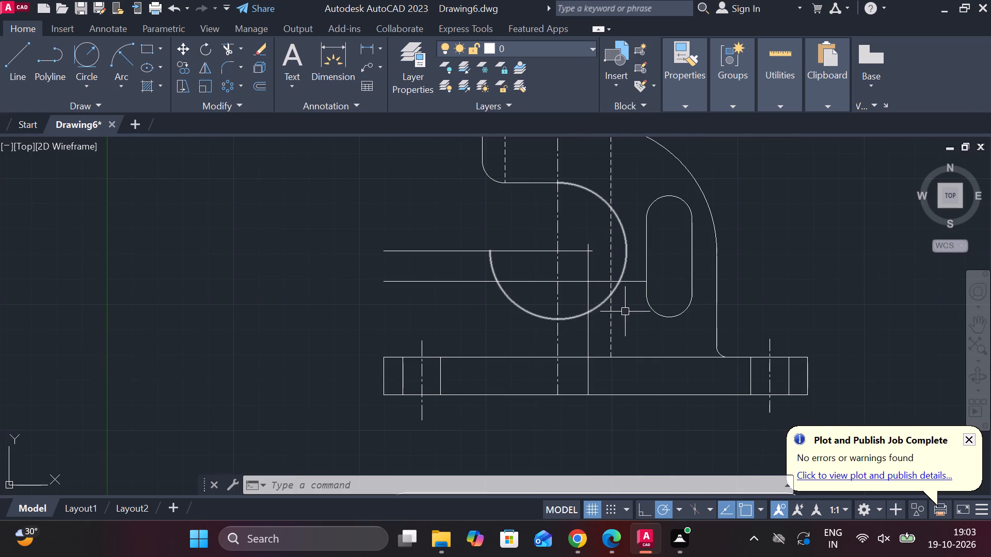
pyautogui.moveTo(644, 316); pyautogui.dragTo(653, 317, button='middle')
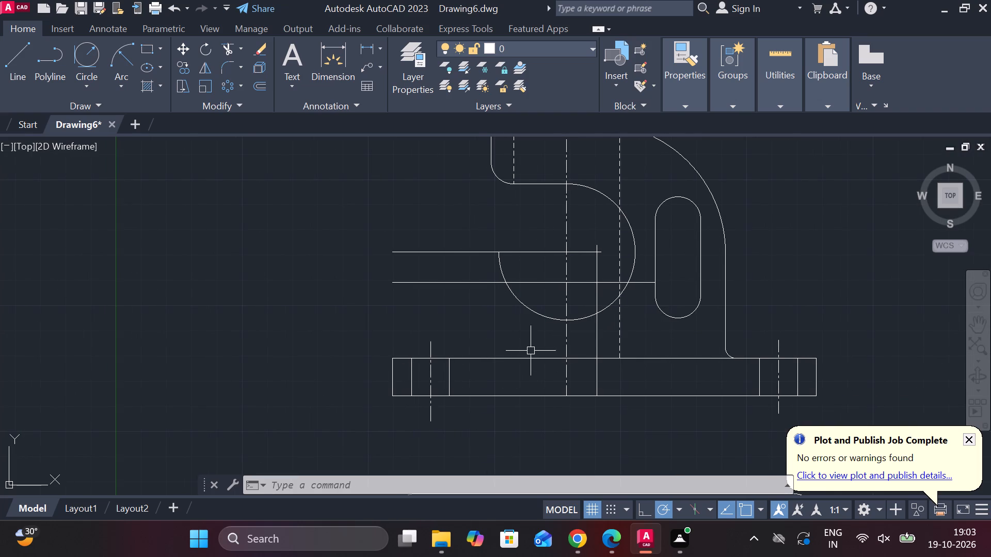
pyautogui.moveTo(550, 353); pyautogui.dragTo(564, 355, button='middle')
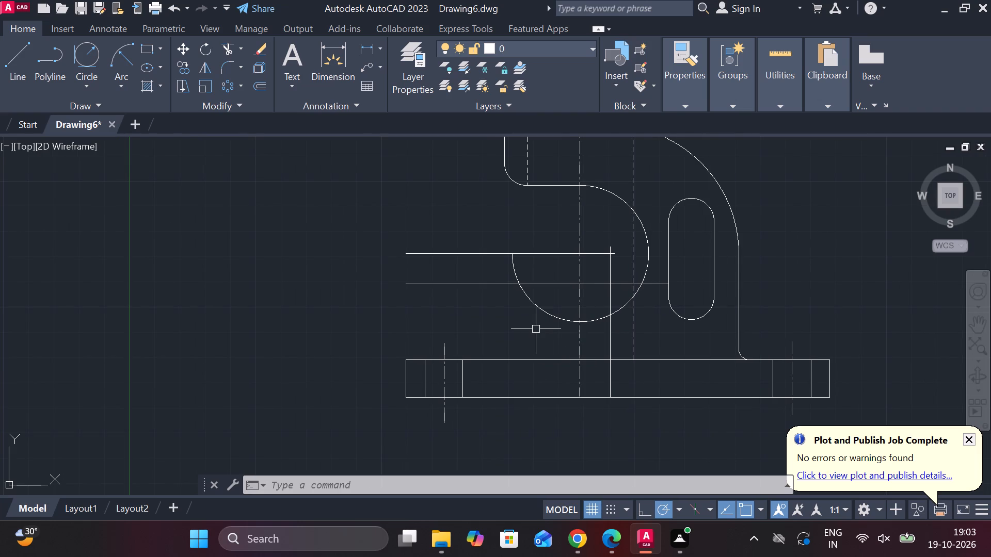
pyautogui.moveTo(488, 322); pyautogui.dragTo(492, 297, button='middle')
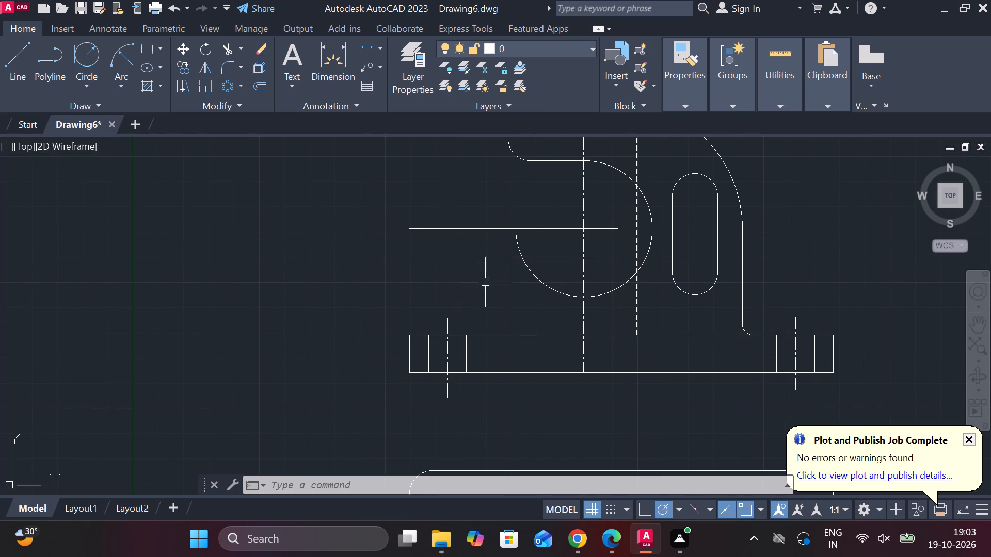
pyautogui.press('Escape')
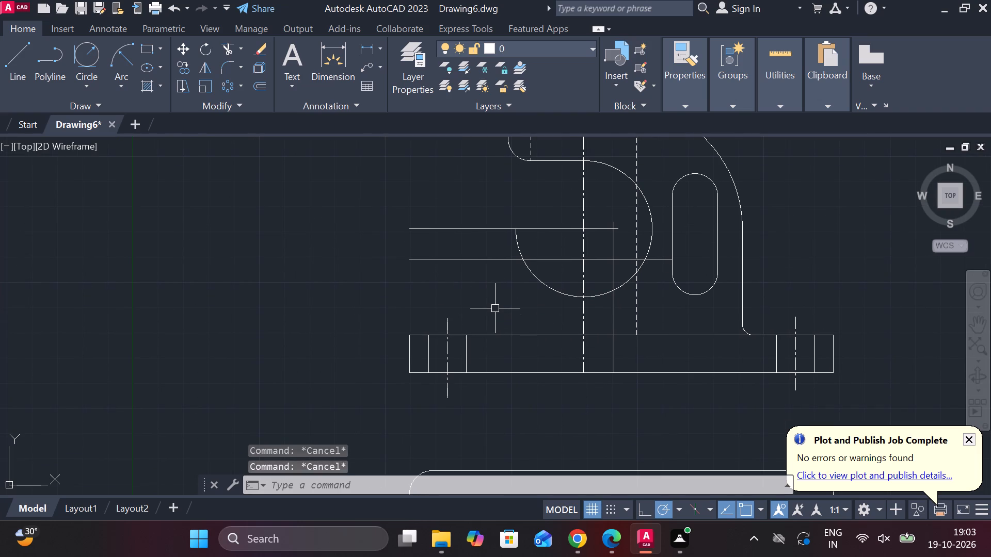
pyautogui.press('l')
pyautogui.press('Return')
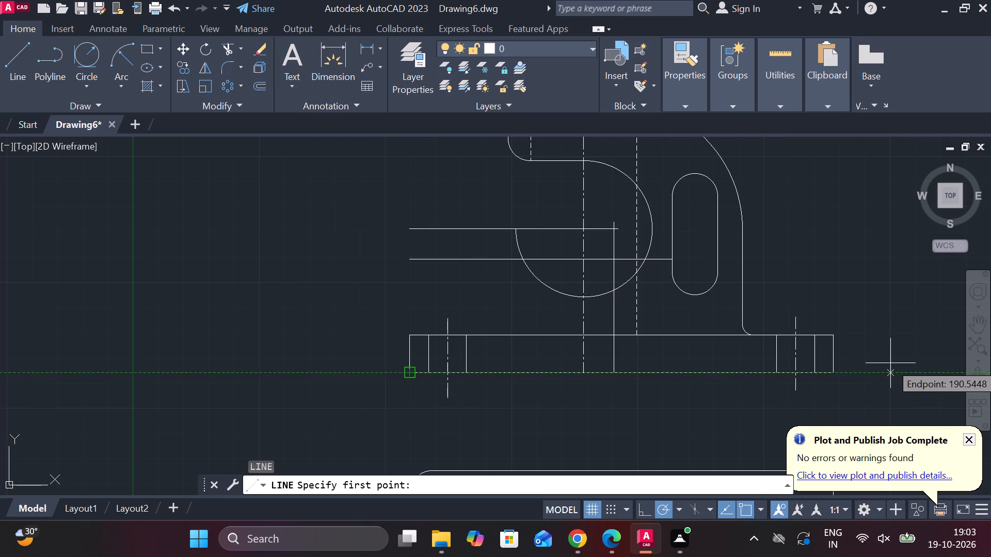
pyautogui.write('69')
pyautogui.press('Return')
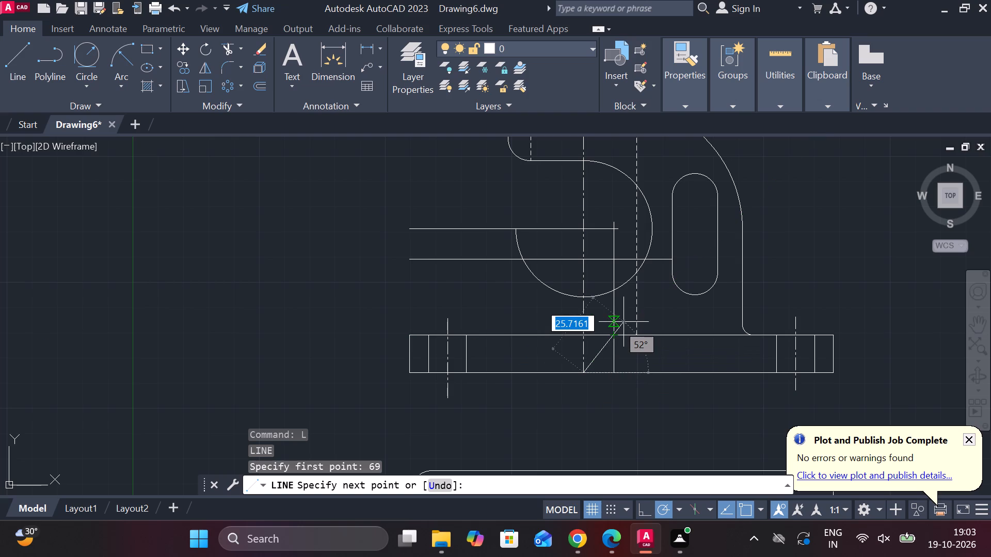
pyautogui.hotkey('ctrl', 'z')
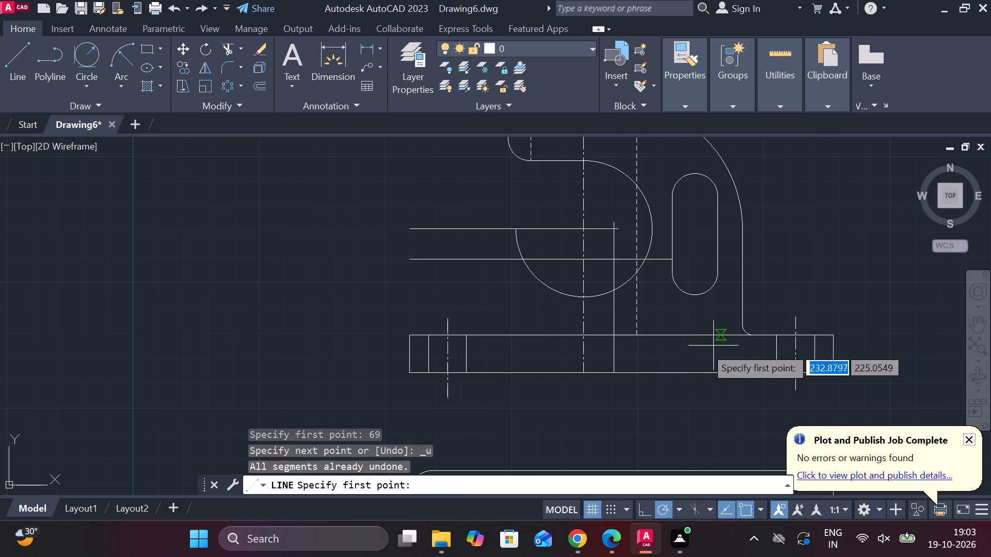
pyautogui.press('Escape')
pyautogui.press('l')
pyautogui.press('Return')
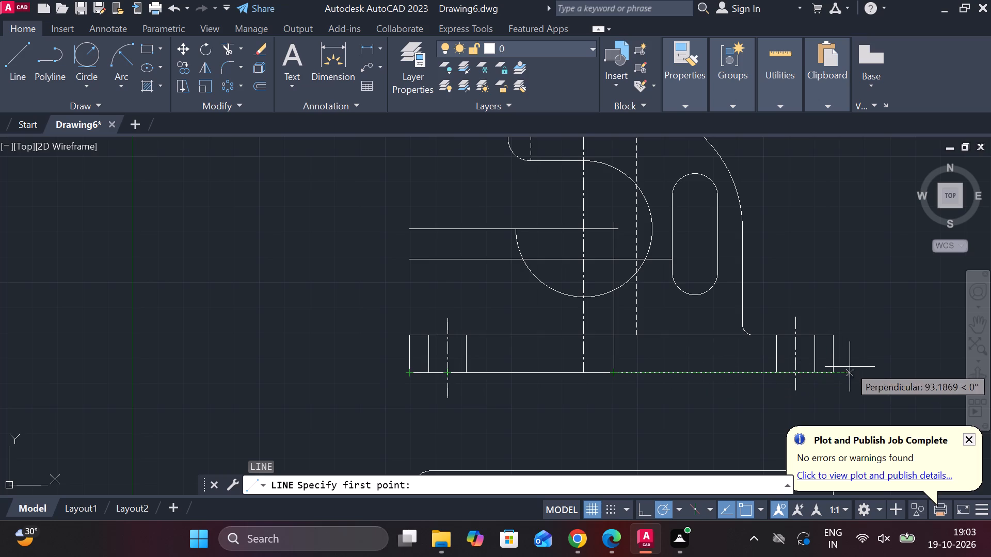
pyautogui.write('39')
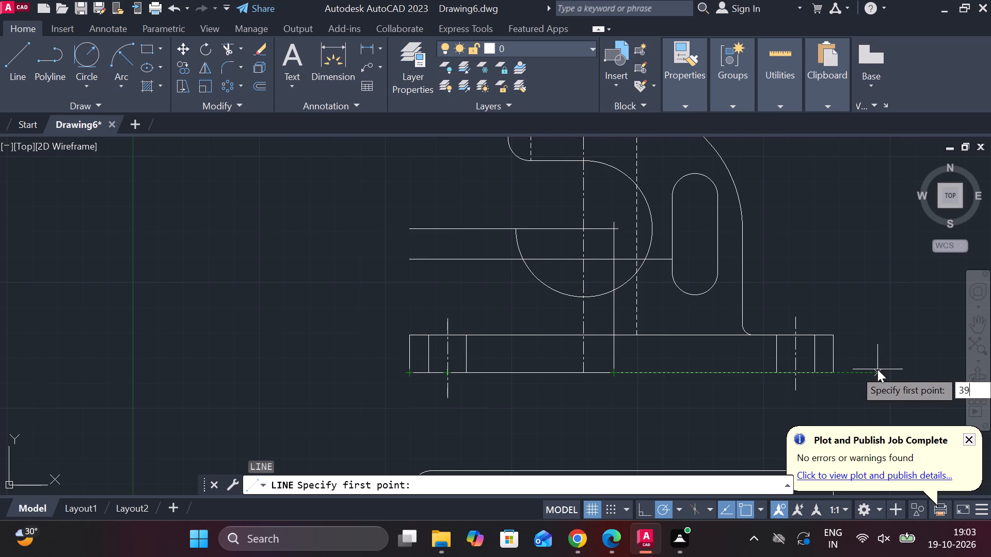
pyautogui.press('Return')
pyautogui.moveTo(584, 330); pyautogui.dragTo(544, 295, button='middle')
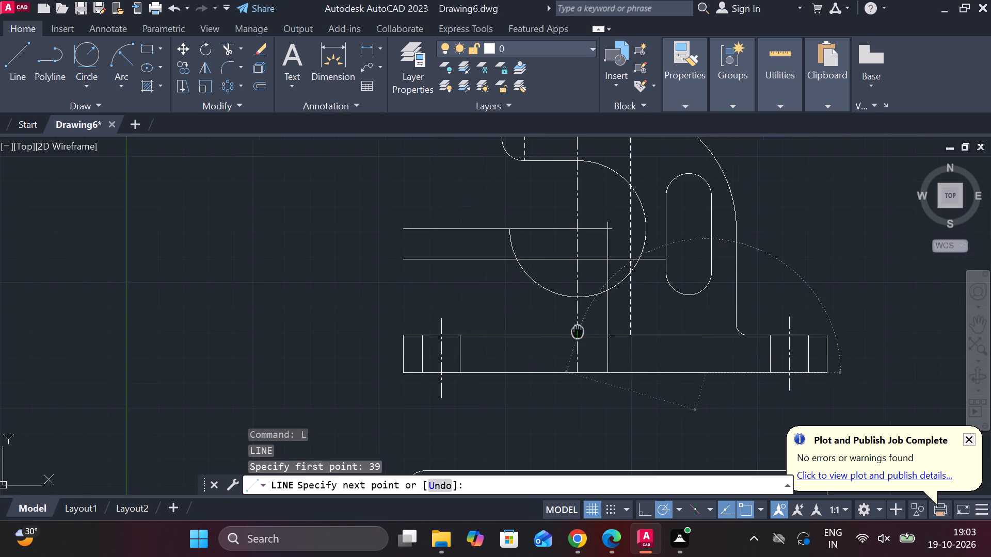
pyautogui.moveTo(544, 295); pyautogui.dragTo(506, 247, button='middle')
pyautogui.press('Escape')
# Draw a 45-long vertical line from the base's bottom edge, 39 from its left corner, up to the lower horizontal construction line.
pyautogui.press('l')
pyautogui.press('Return')
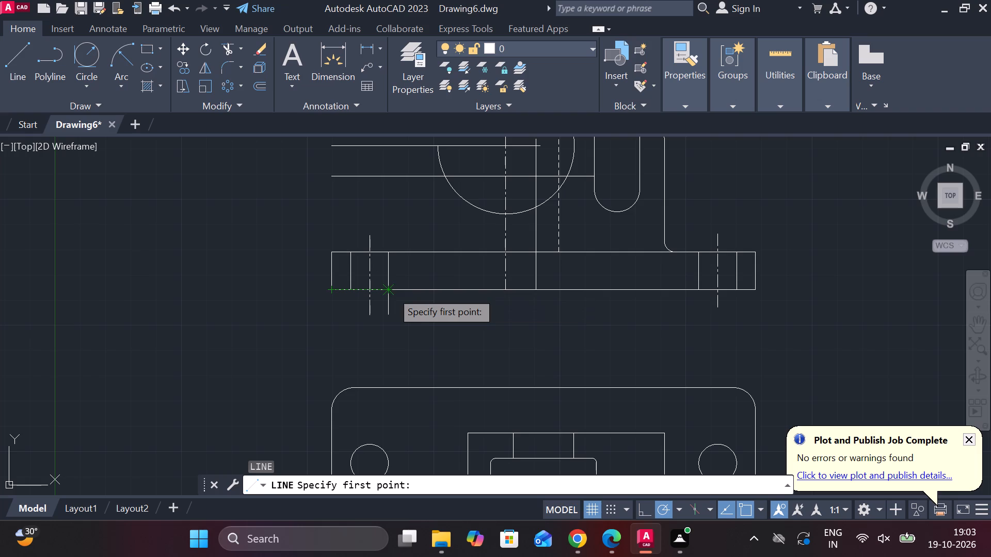
pyautogui.write('39')
pyautogui.press('Return')
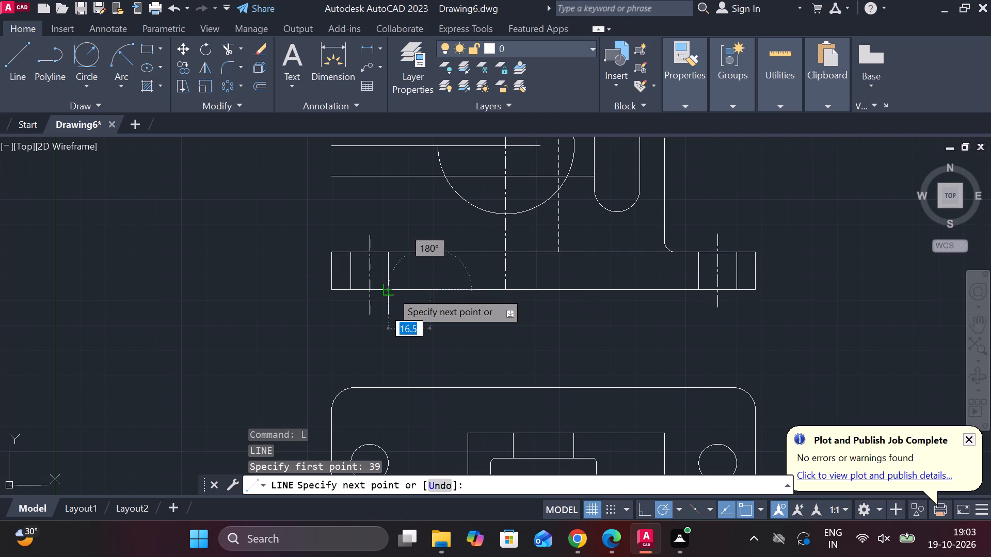
pyautogui.moveTo(420, 207); pyautogui.dragTo(428, 274, button='middle')
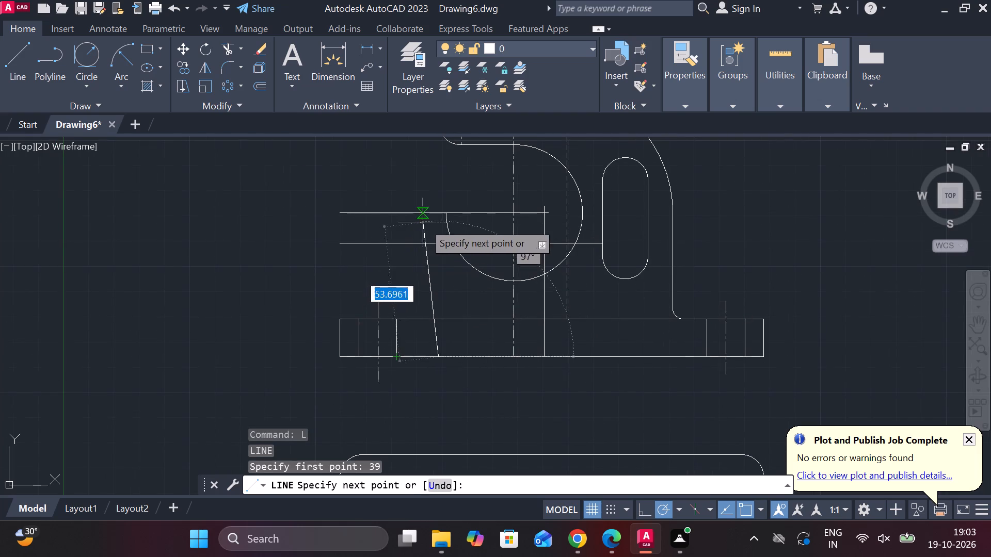
pyautogui.scroll(1, 437, 244)
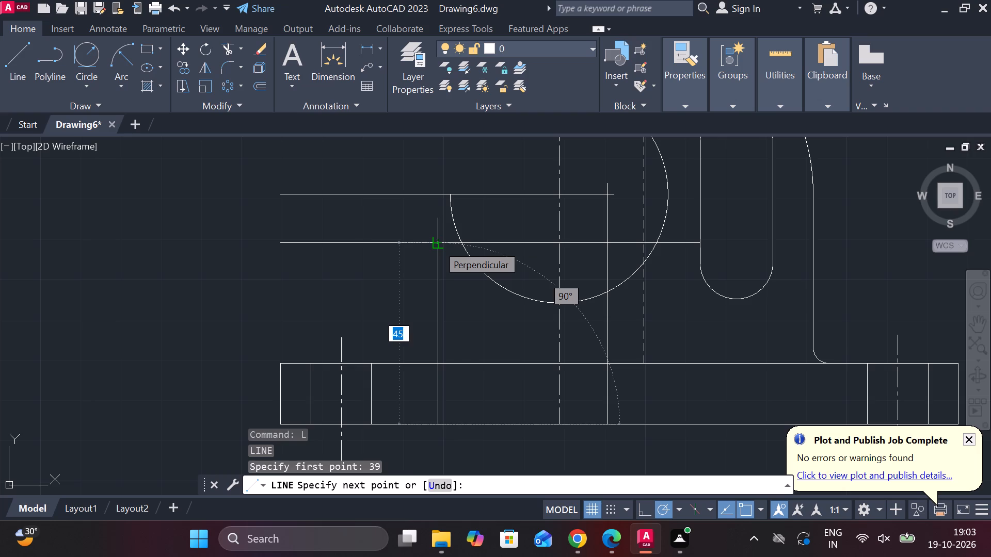
pyautogui.click(437, 244)
pyautogui.press('Escape')
# Trim the lower horizontal construction line where it extends left past the new vertical line.
pyautogui.write('tr')
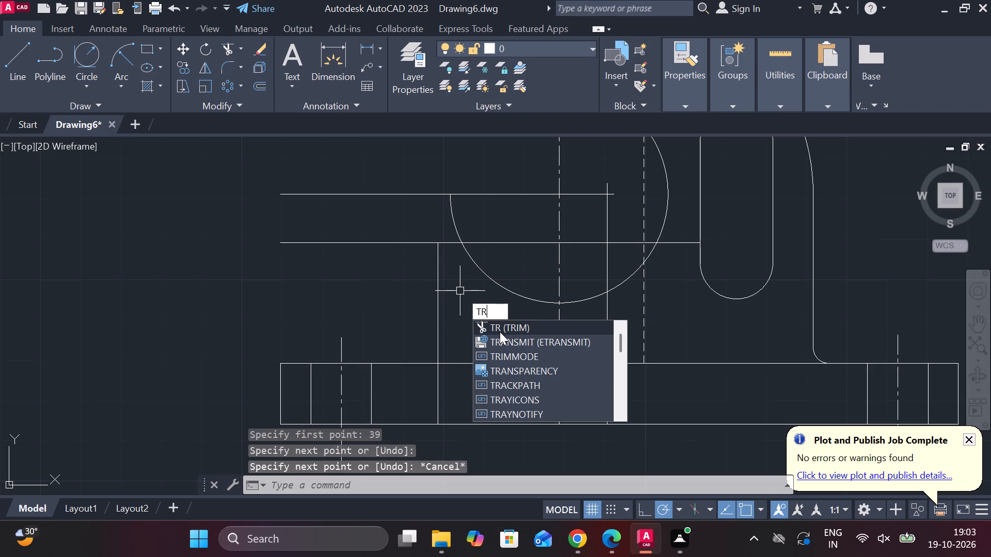
pyautogui.click(498, 324)
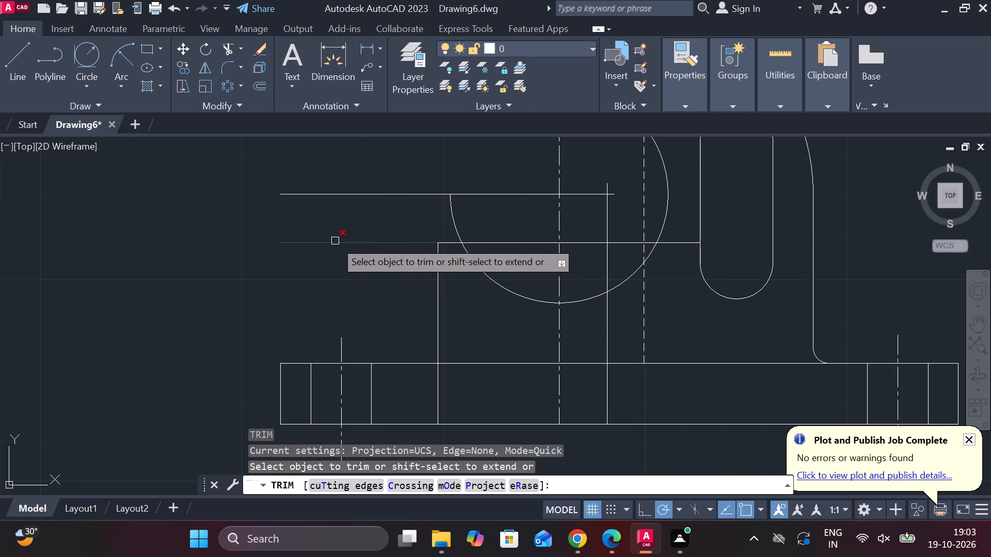
pyautogui.click(335, 241)
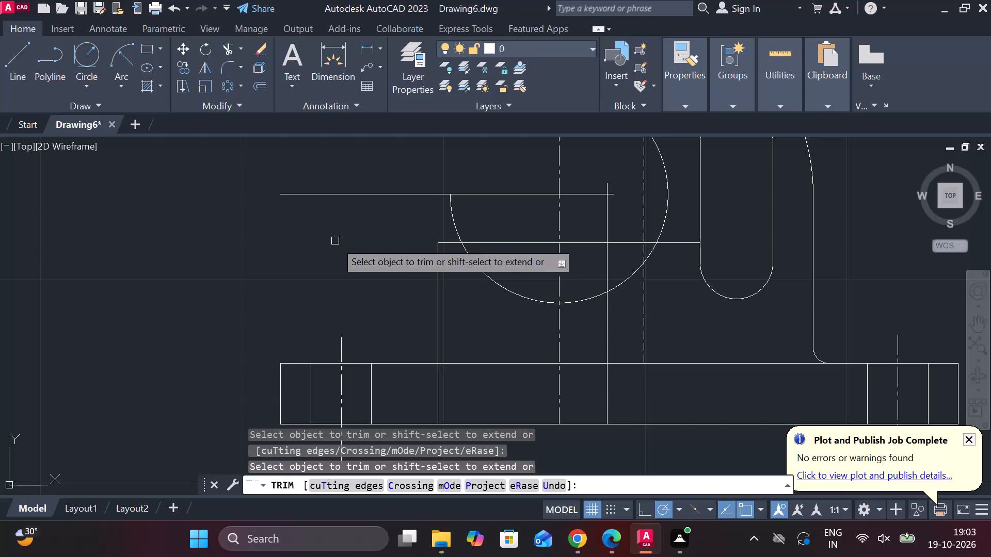
pyautogui.press('Escape')
# Offset the new vertical line by 9 toward the centerline.
pyautogui.click(439, 303)
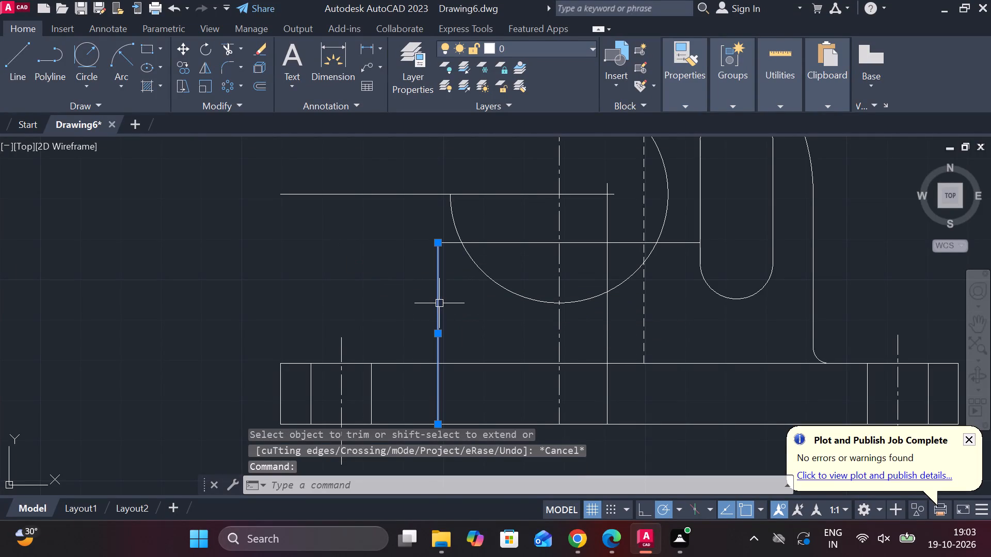
pyautogui.press('o')
pyautogui.press('Return')
pyautogui.press('Return')
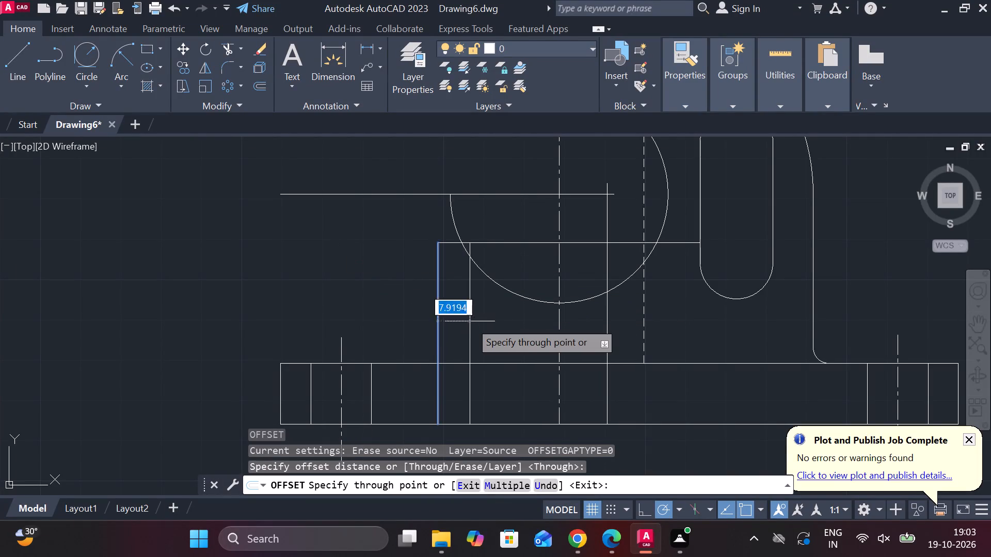
pyautogui.press('9')
pyautogui.press('Return')
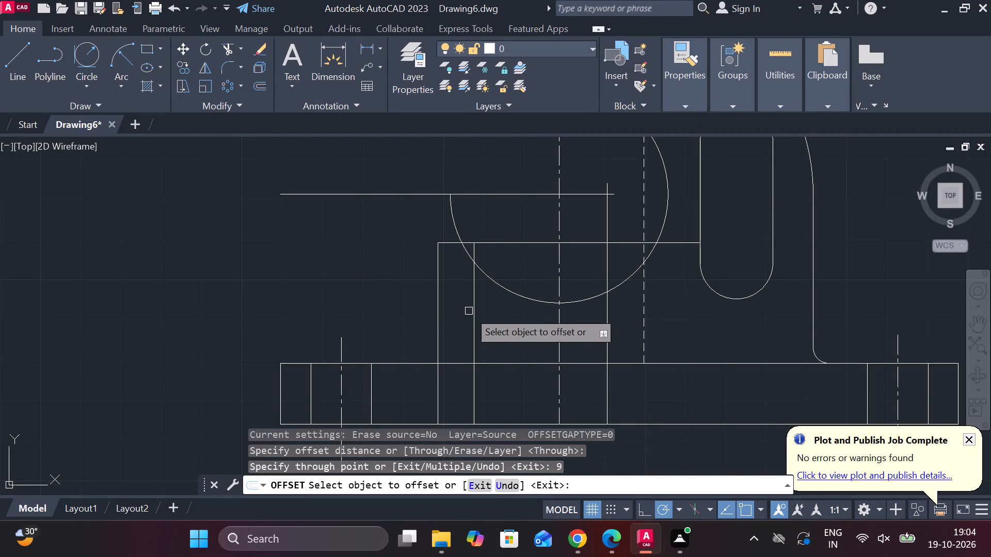
pyautogui.press('Escape')
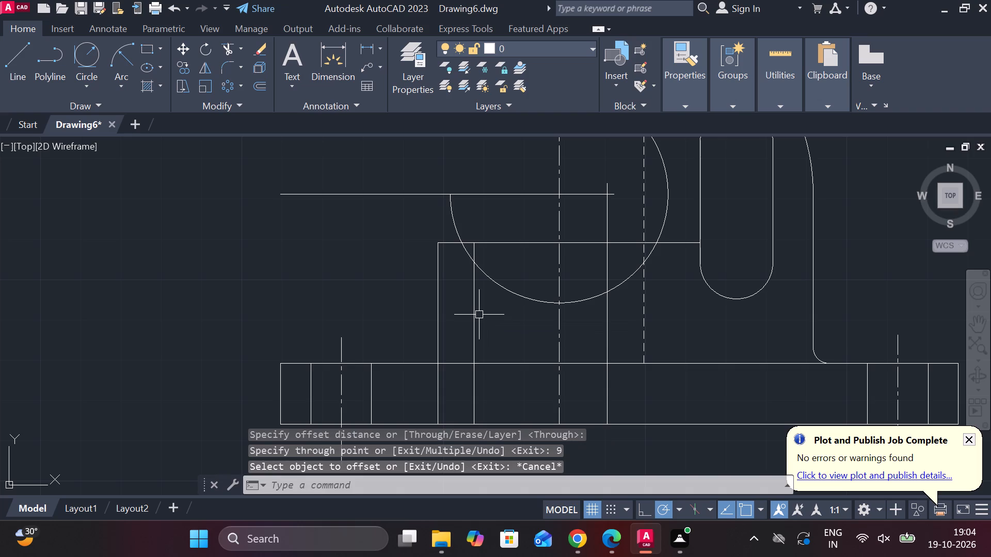
# Trim the left end of the radius 27 arc back to the offset vertical line.
pyautogui.write('tr')
pyautogui.press('space')
pyautogui.click(449, 218)
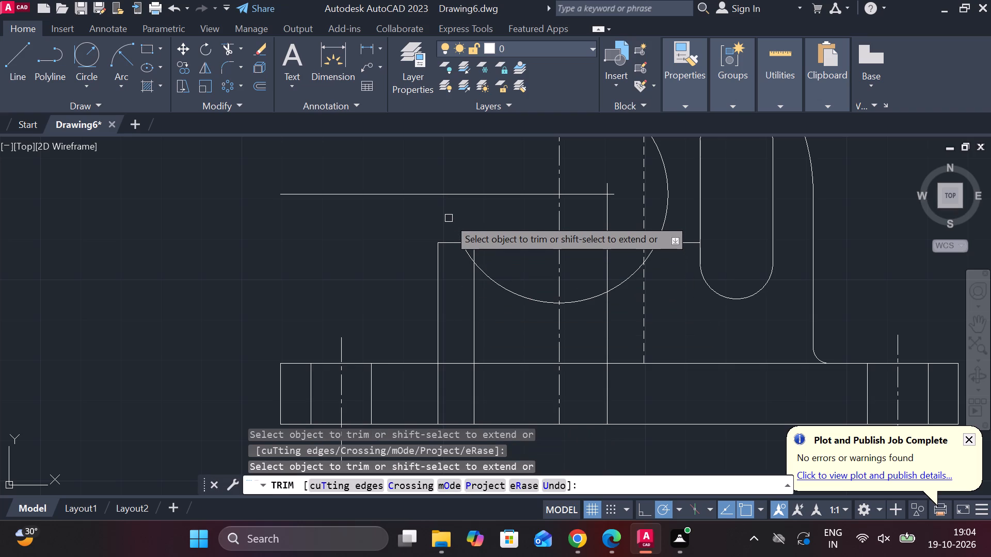
pyautogui.scroll(2, 493, 281)
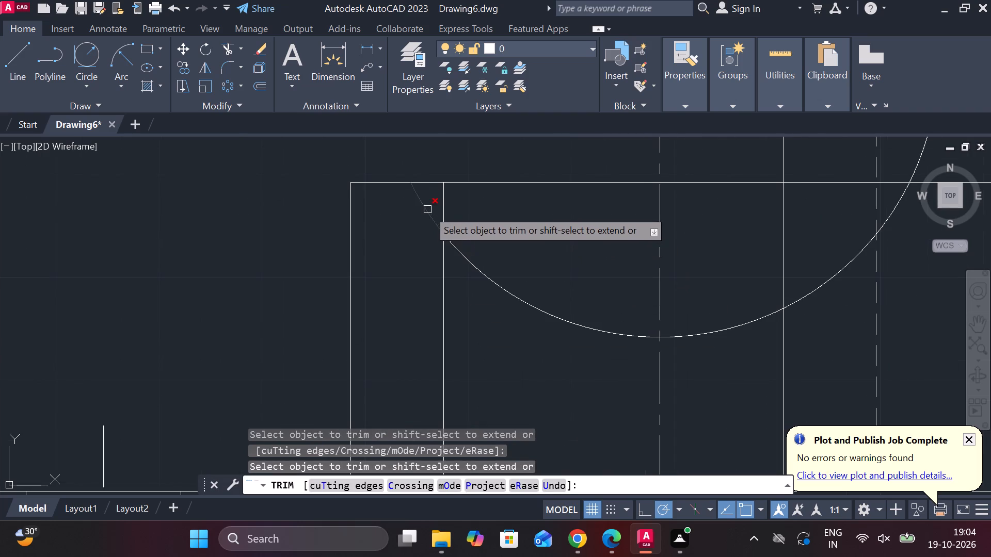
pyautogui.click(427, 209)
pyautogui.scroll(-2, 428, 299)
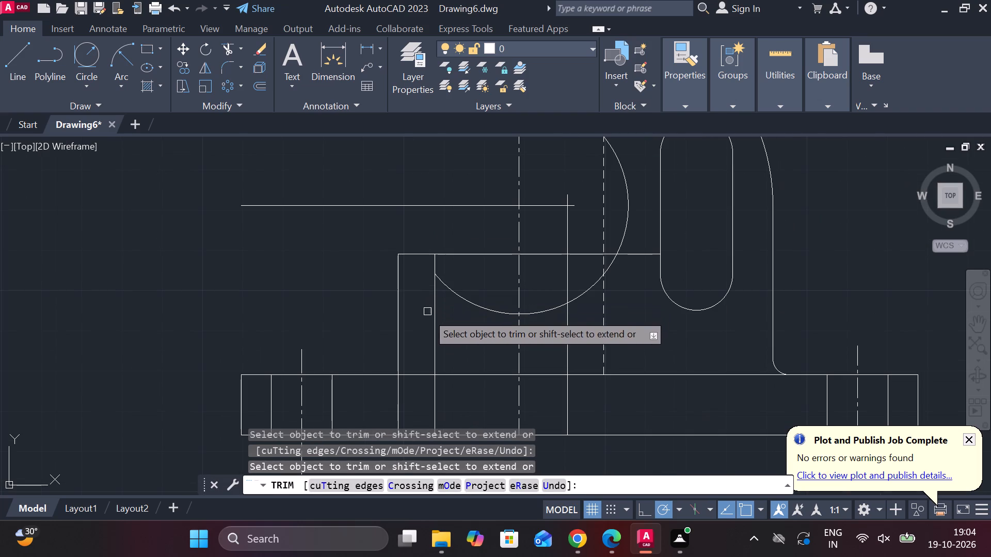
pyautogui.moveTo(455, 335); pyautogui.dragTo(414, 335, button='middle')
pyautogui.press('Escape')
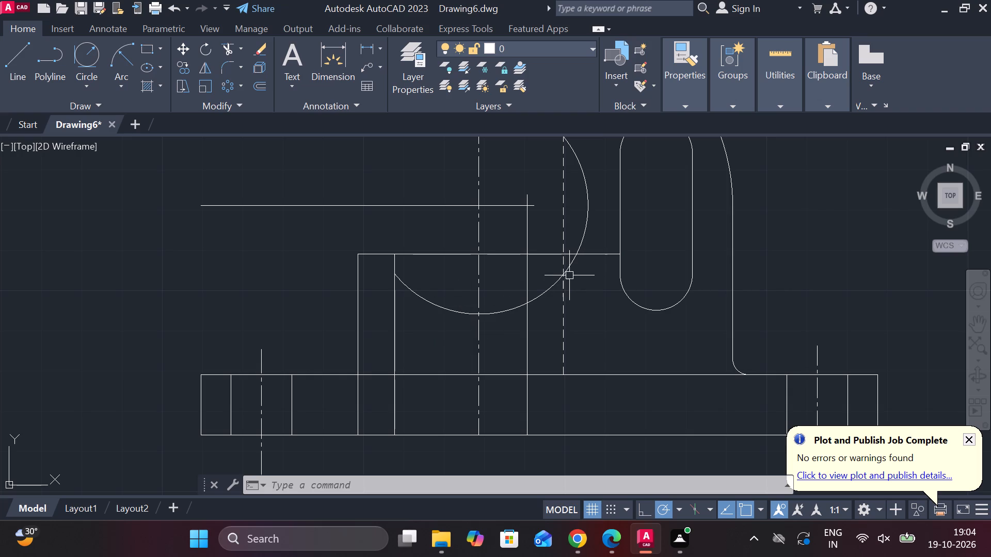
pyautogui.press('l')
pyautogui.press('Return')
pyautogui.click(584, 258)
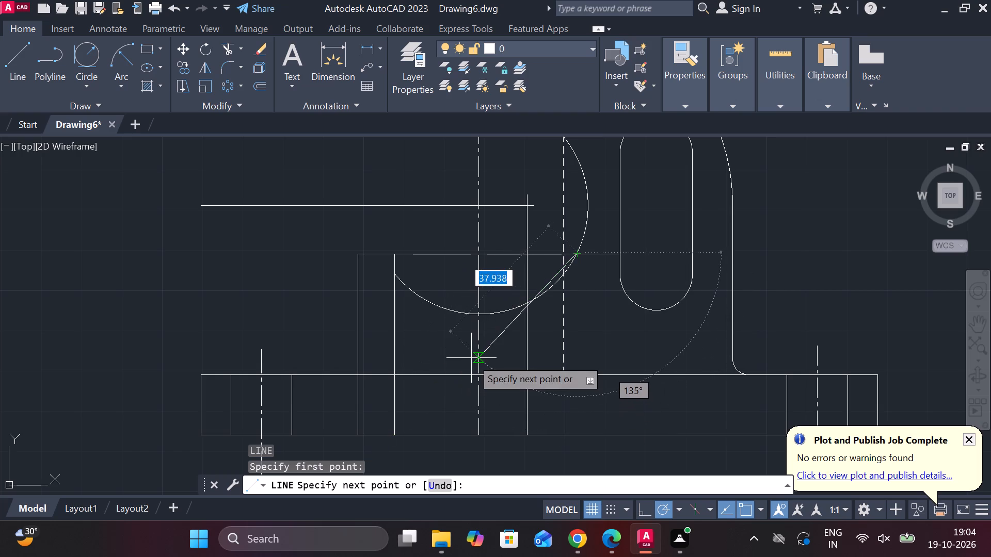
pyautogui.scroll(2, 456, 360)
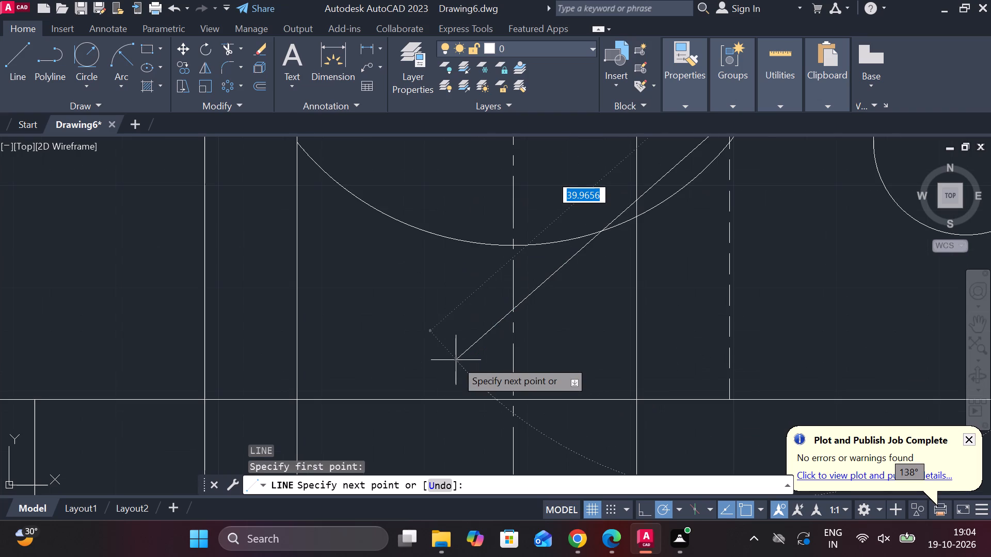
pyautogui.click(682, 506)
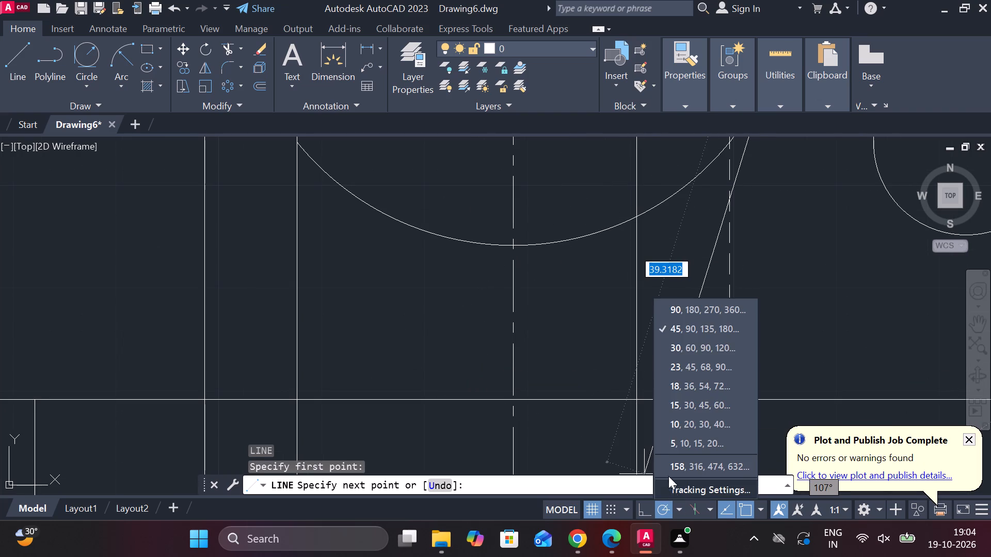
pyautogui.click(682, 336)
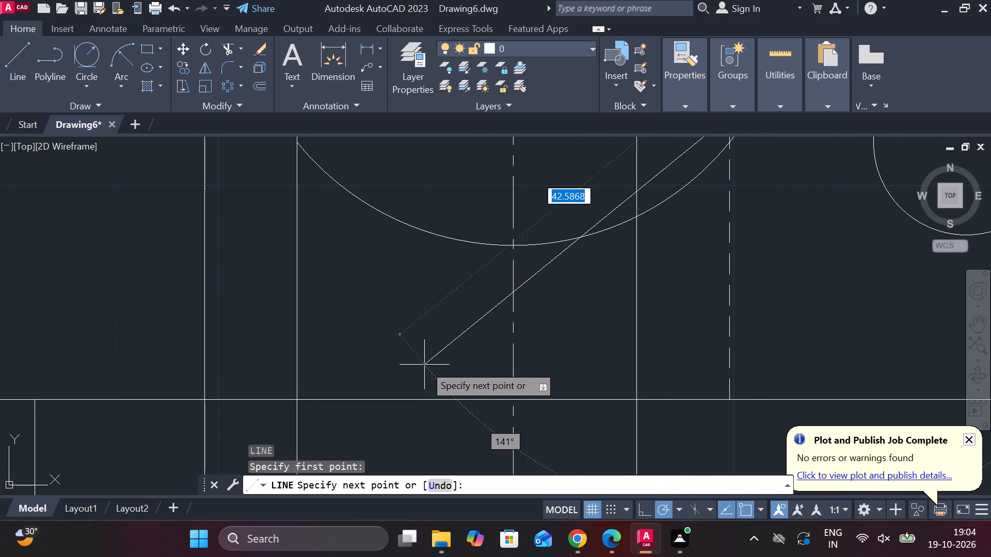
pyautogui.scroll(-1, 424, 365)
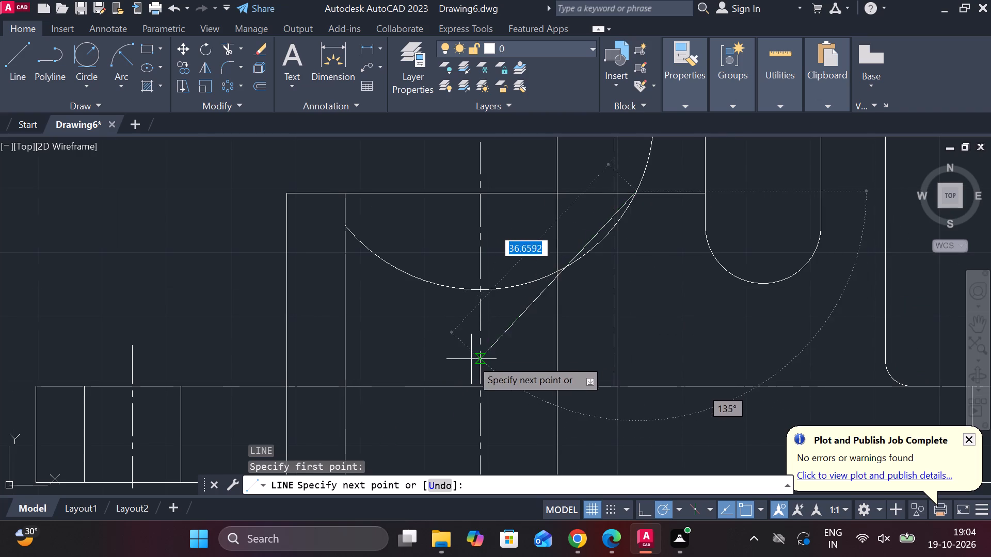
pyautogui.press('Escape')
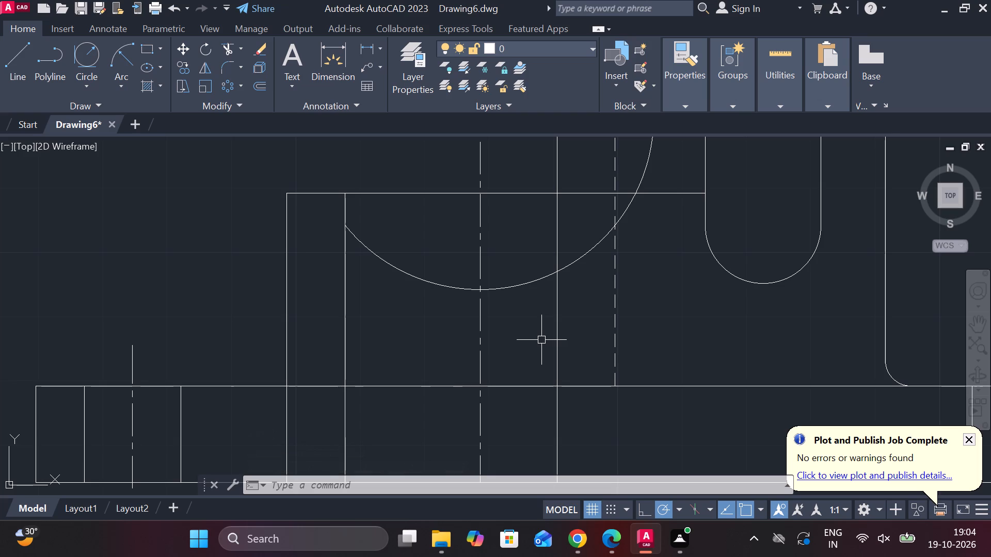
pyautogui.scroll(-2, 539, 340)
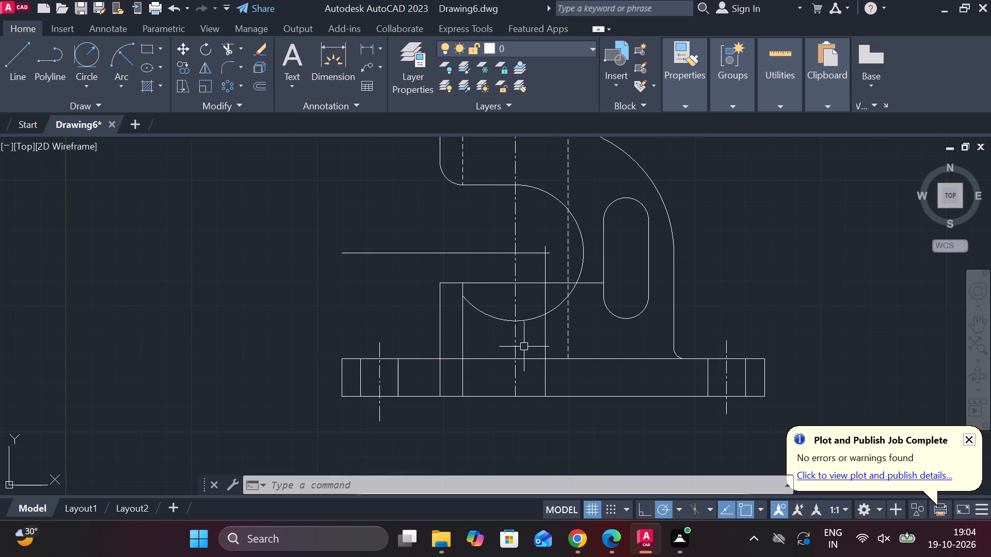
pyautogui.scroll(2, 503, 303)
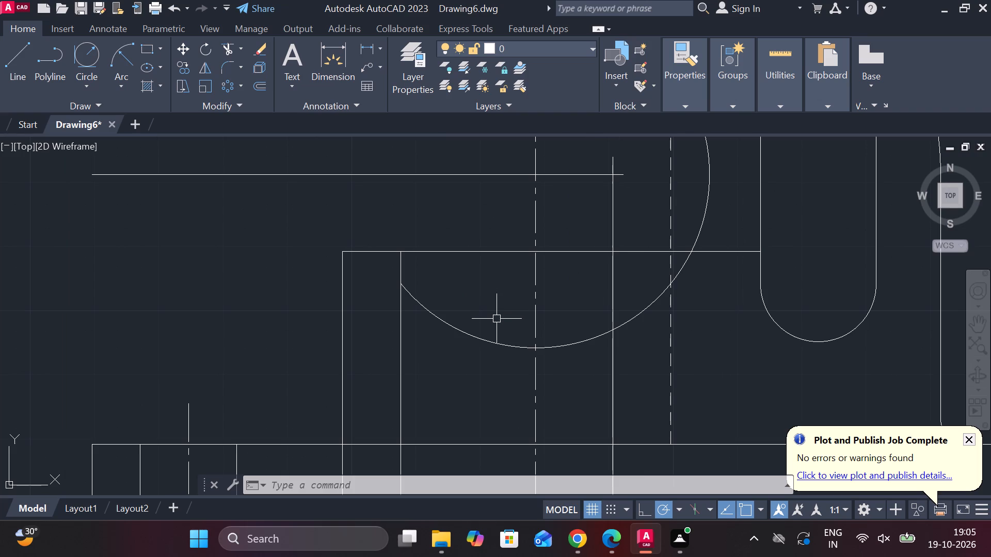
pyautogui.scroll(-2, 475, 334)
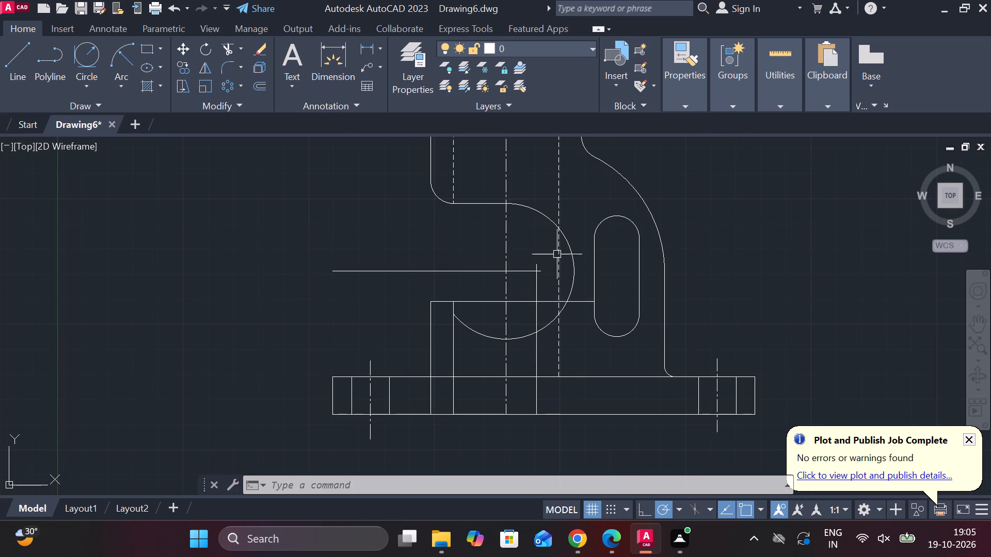
# Stretch the horizontal construction line's right end to just past the radius 27 arc.
pyautogui.click(527, 271)
pyautogui.click(541, 274)
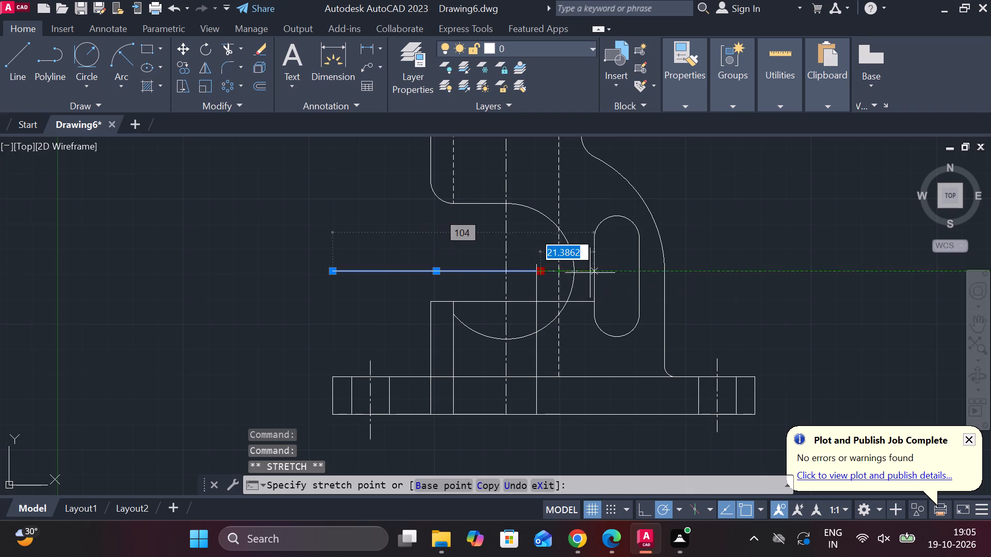
pyautogui.scroll(2, 590, 273)
pyautogui.click(572, 273)
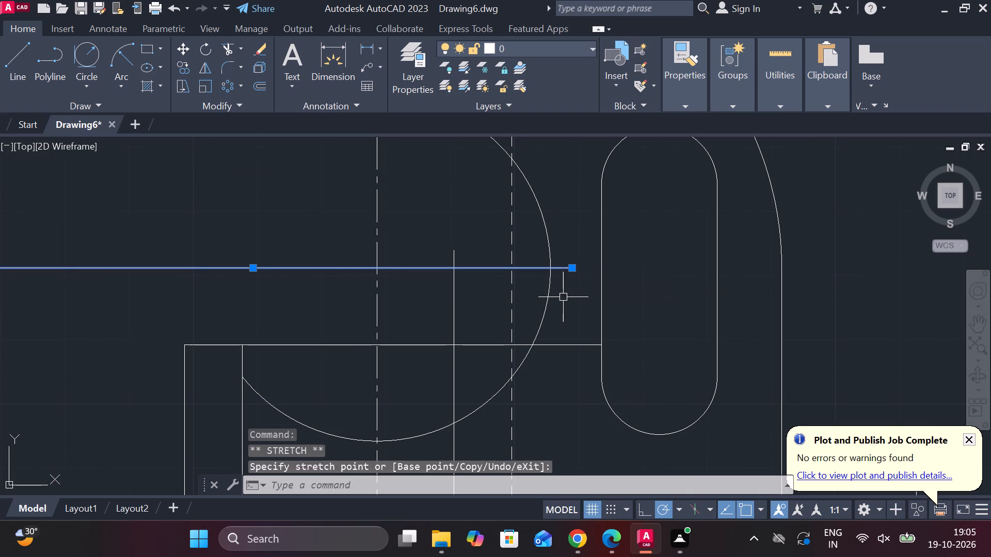
pyautogui.press('Escape')
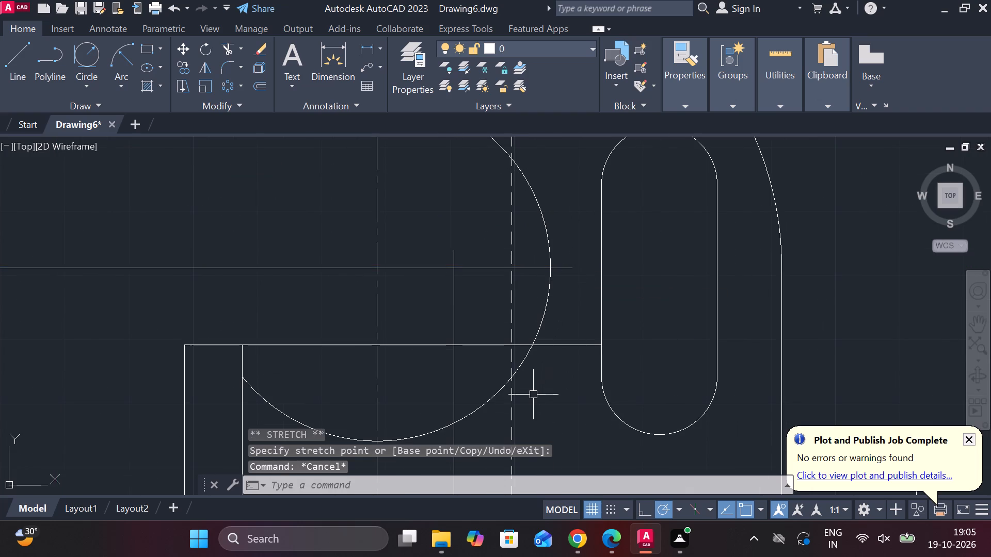
# Trim the lower block's top line between the offset vertical line and the dash-dot centerline.
pyautogui.scroll(-1, 431, 379)
pyautogui.moveTo(438, 379); pyautogui.dragTo(442, 379, button='middle')
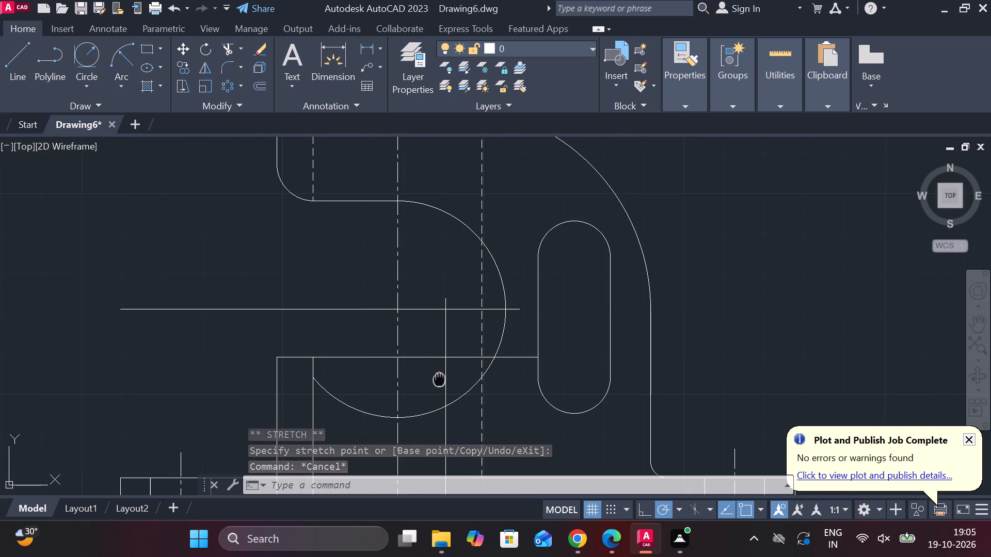
pyautogui.moveTo(442, 379); pyautogui.dragTo(470, 369, button='middle')
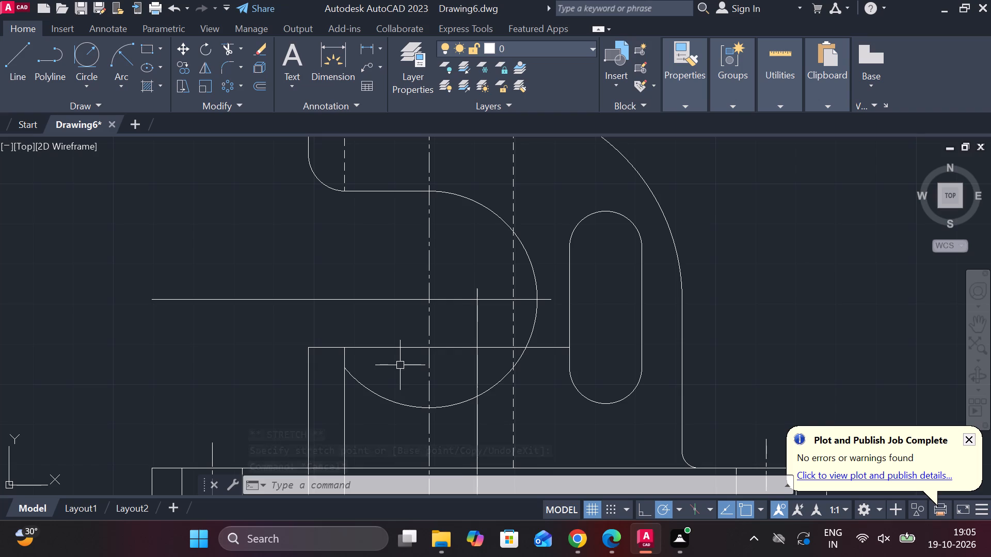
pyautogui.click(396, 347)
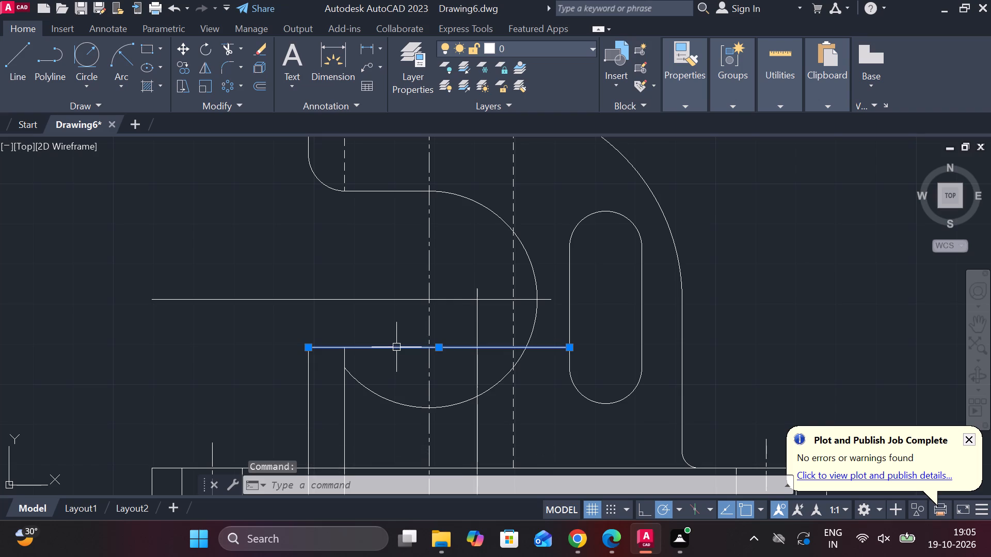
pyautogui.press('Escape')
pyautogui.write('tr')
pyautogui.press('space')
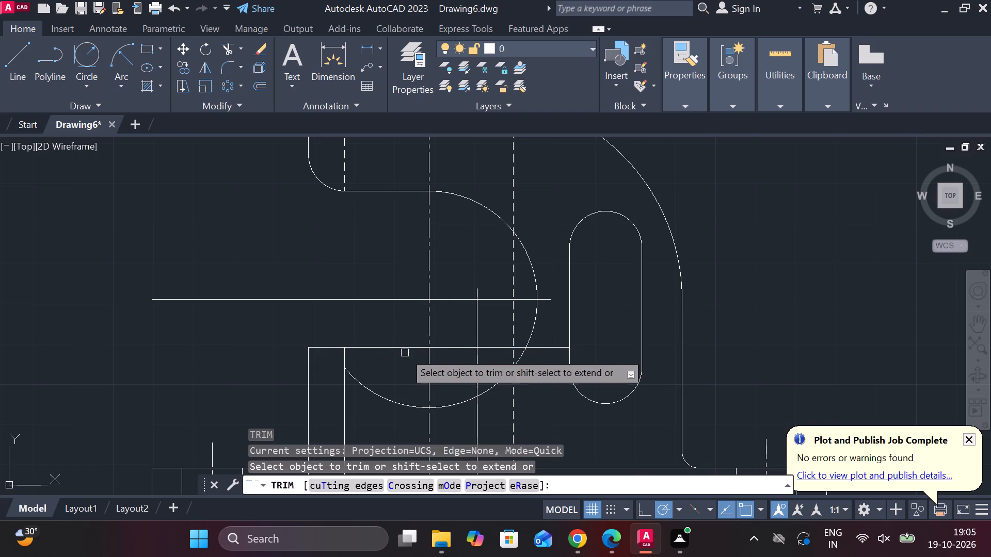
pyautogui.click(399, 349)
pyautogui.press('Escape')
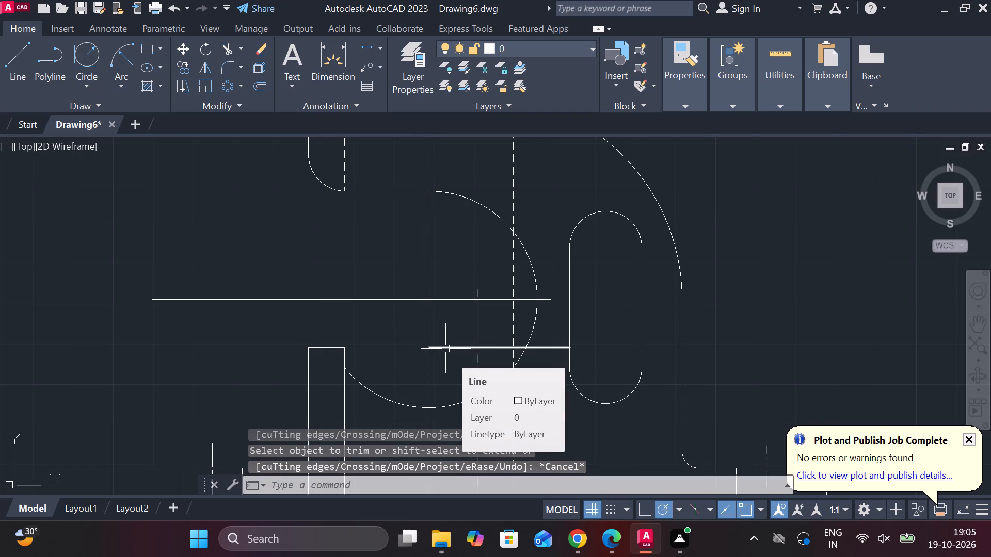
pyautogui.press('Escape')
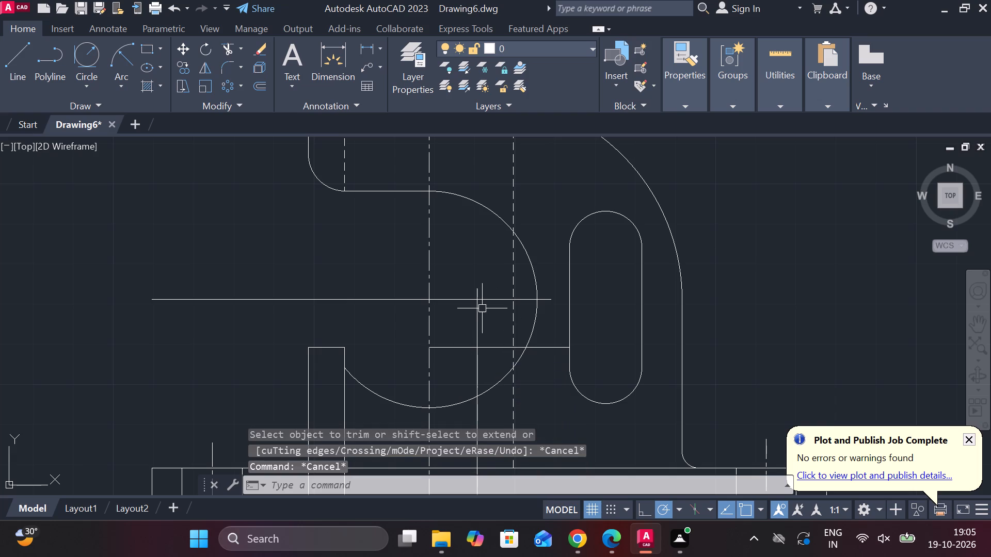
# Draw a radius 15 circle centred where the short vertical line crosses the horizontal construction line, reaching the radius 27 arc's rightmost point.
pyautogui.write('c')
pyautogui.press('space')
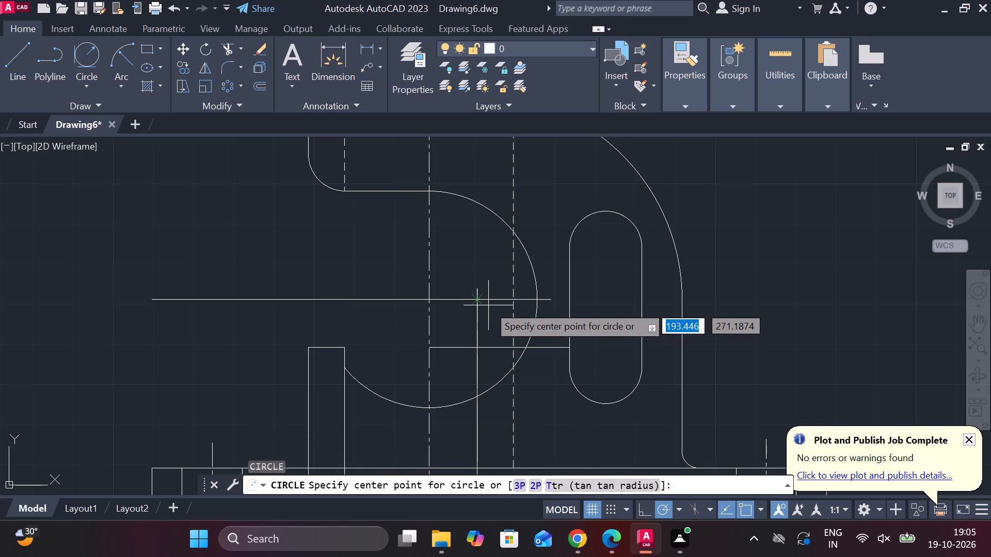
pyautogui.click(476, 302)
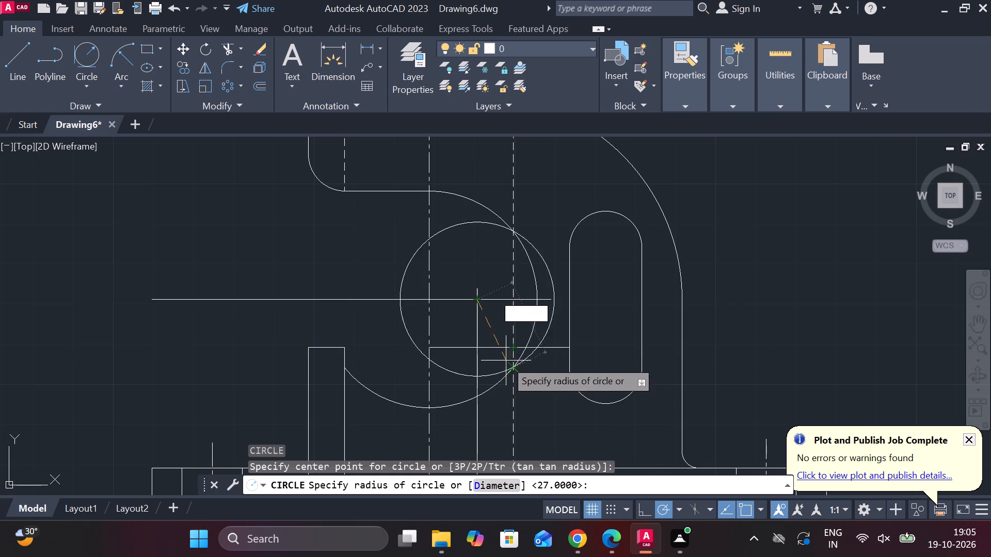
pyautogui.click(538, 303)
pyautogui.press('Escape')
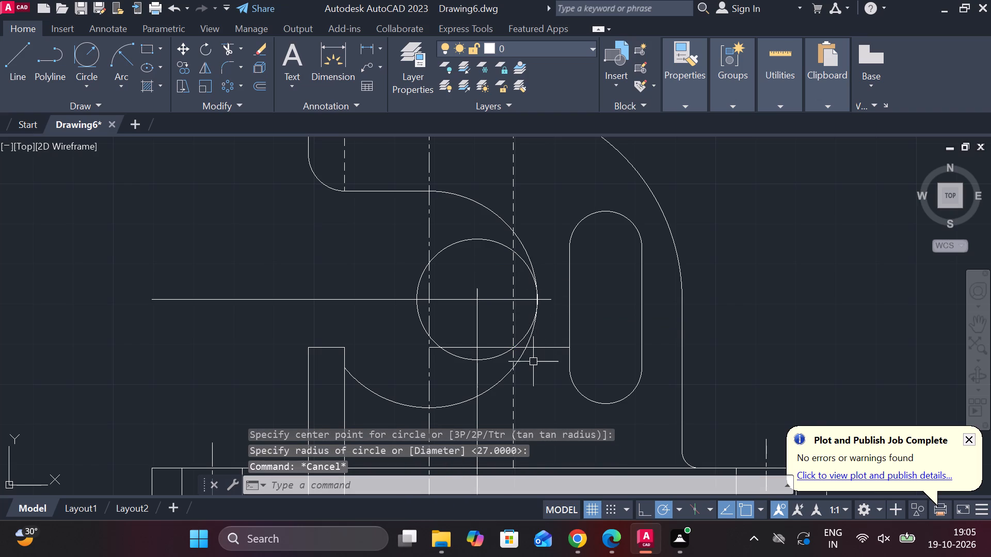
# Trim away the radius 27 arc's lower half and the radius 15 circle's upper portion right of the dash-dot centerline.
pyautogui.write('tr')
pyautogui.press('space')
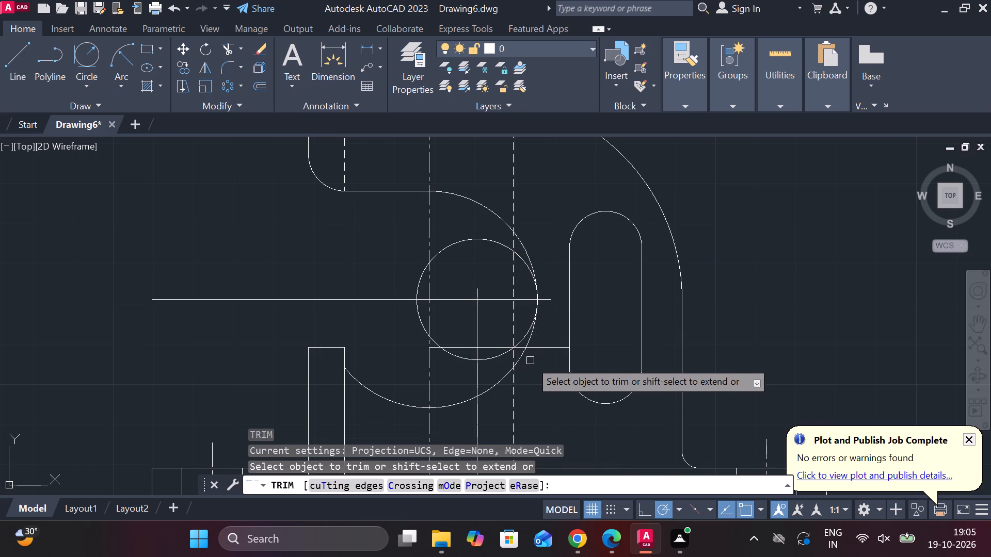
pyautogui.click(524, 357)
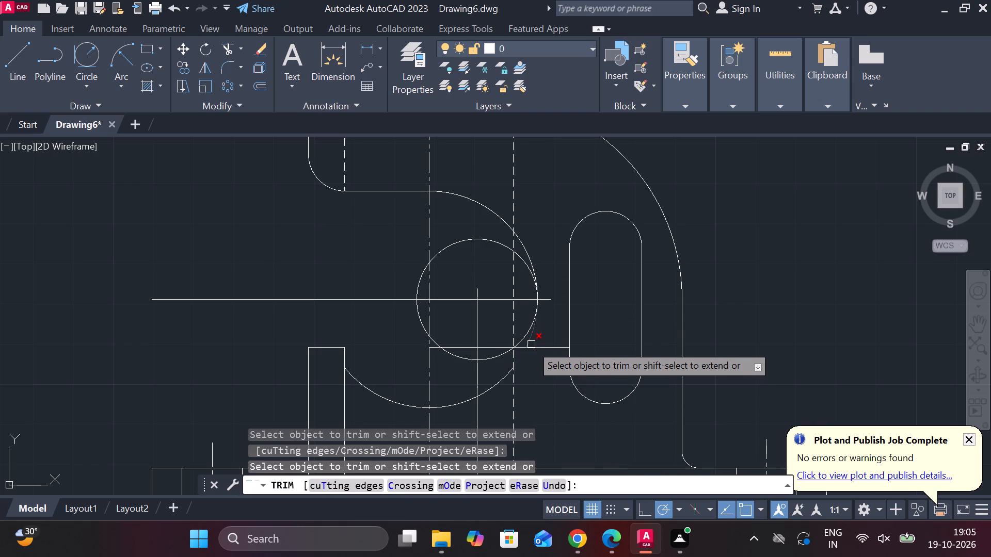
pyautogui.click(531, 345)
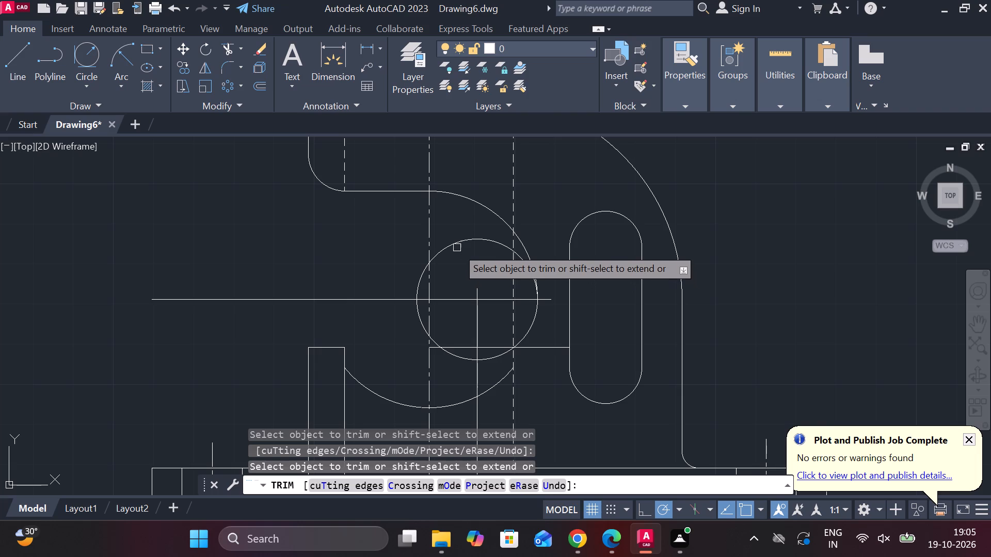
pyautogui.click(457, 248)
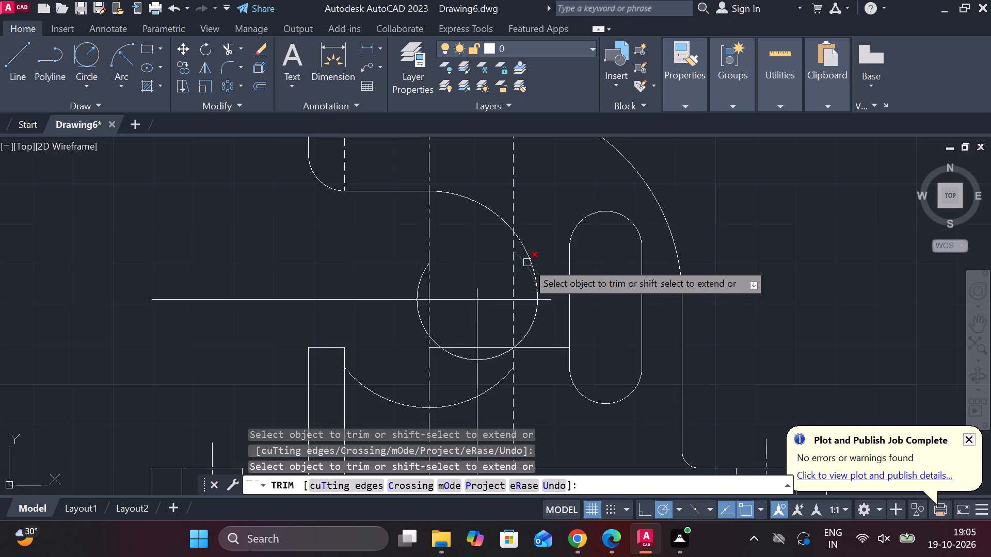
pyautogui.click(527, 263)
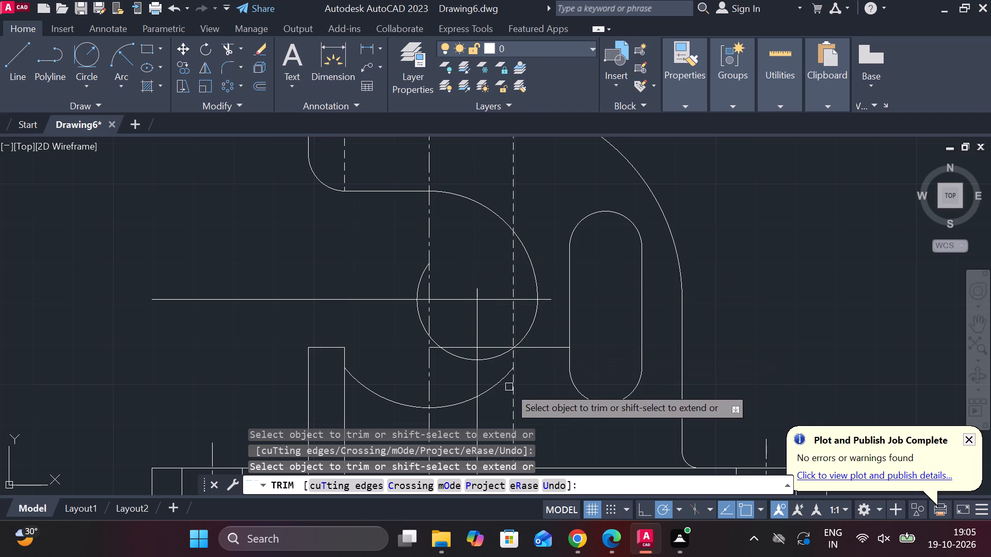
pyautogui.click(487, 391)
pyautogui.click(443, 405)
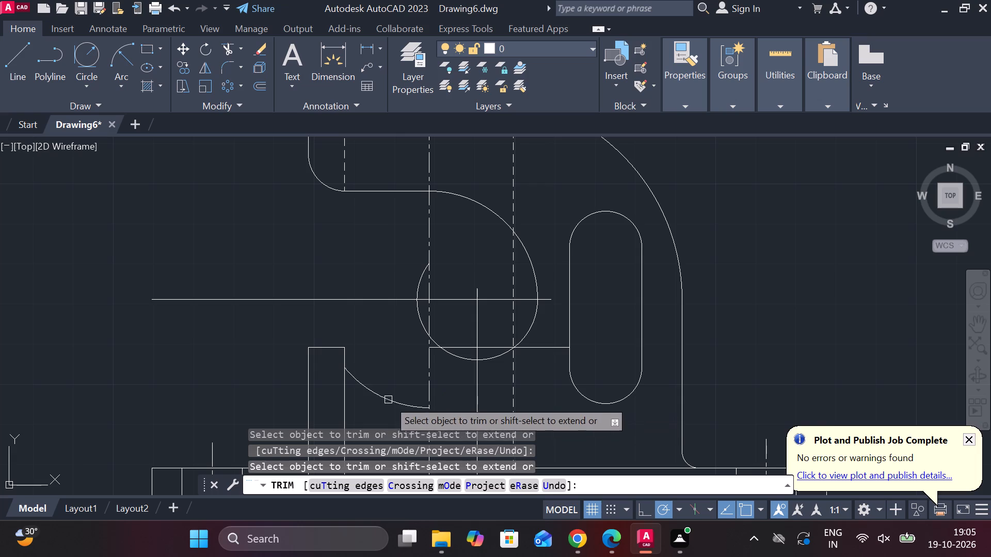
pyautogui.click(390, 398)
pyautogui.press('`')
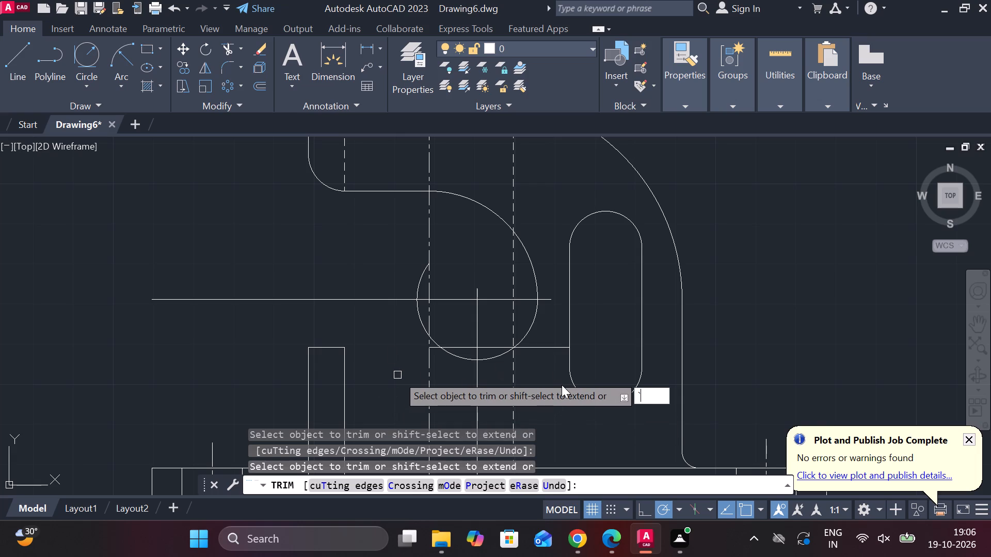
pyautogui.press('Escape')
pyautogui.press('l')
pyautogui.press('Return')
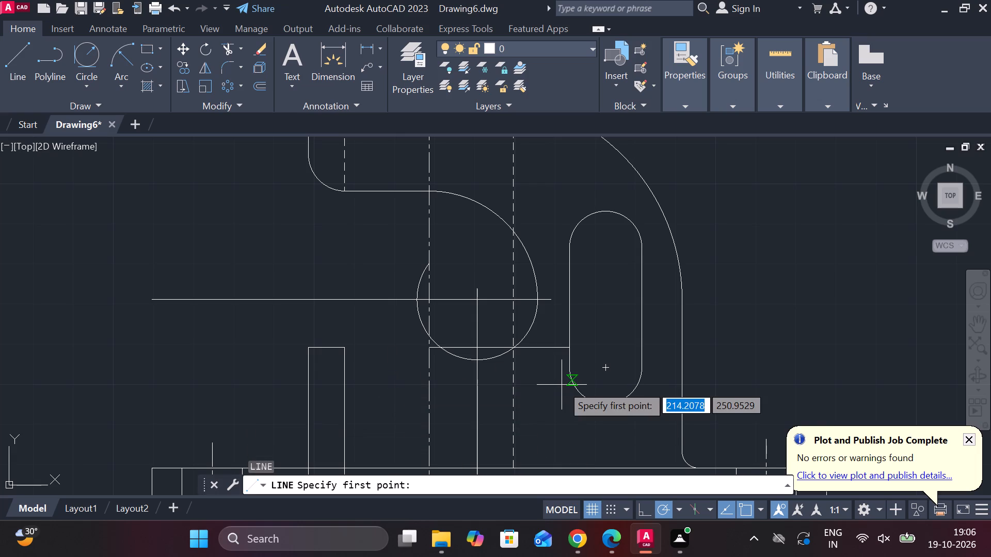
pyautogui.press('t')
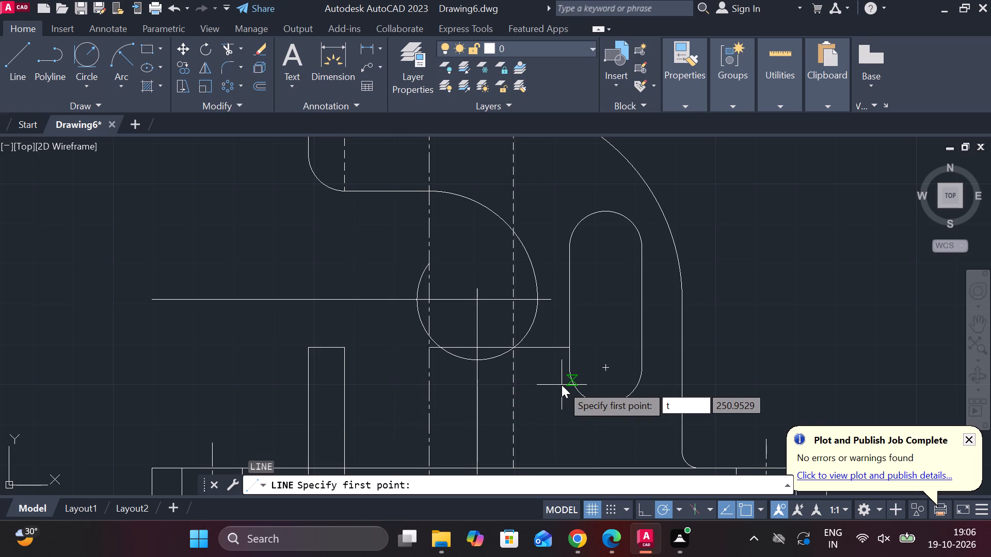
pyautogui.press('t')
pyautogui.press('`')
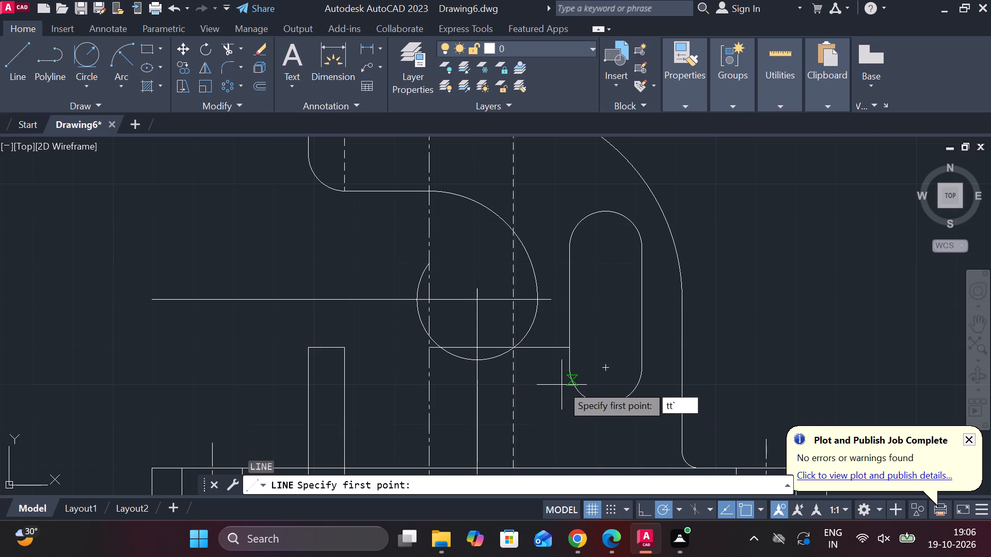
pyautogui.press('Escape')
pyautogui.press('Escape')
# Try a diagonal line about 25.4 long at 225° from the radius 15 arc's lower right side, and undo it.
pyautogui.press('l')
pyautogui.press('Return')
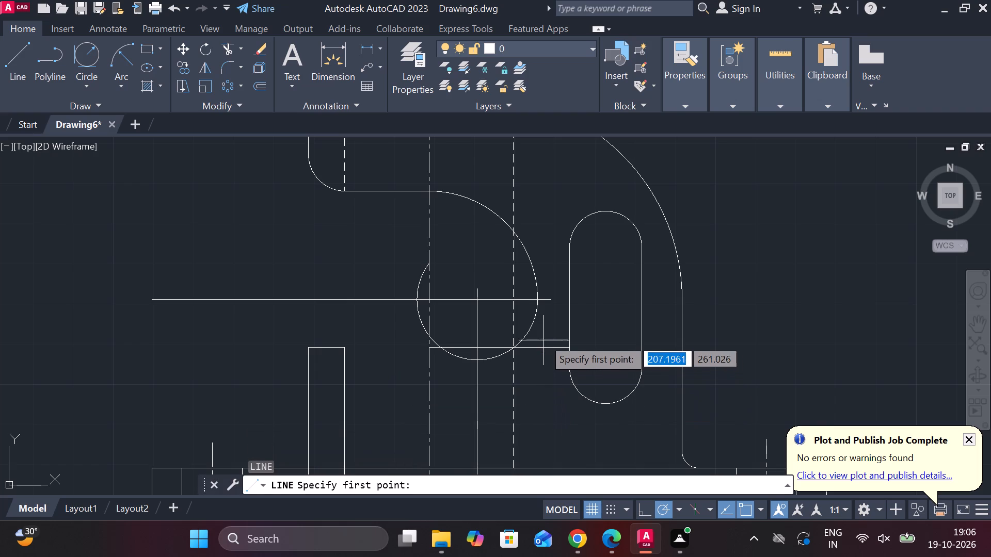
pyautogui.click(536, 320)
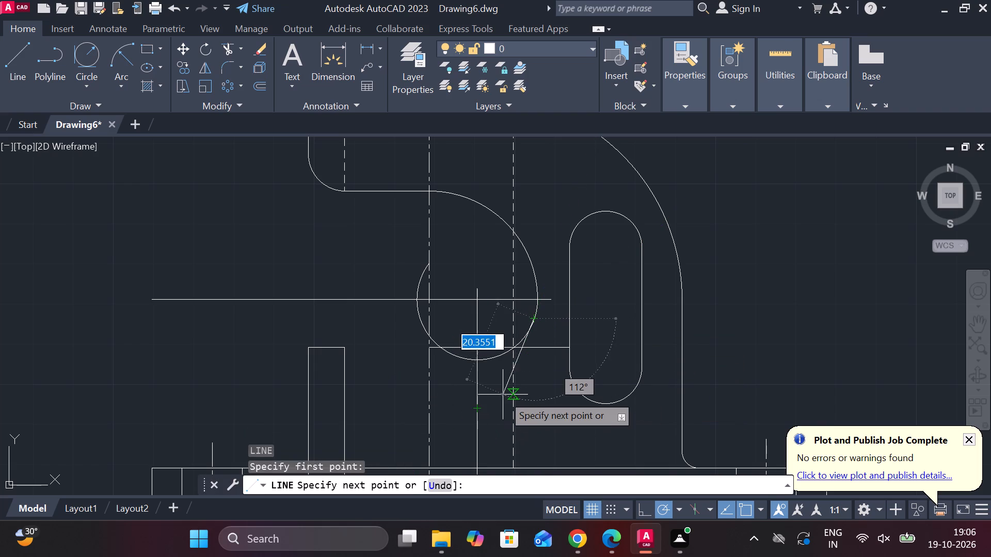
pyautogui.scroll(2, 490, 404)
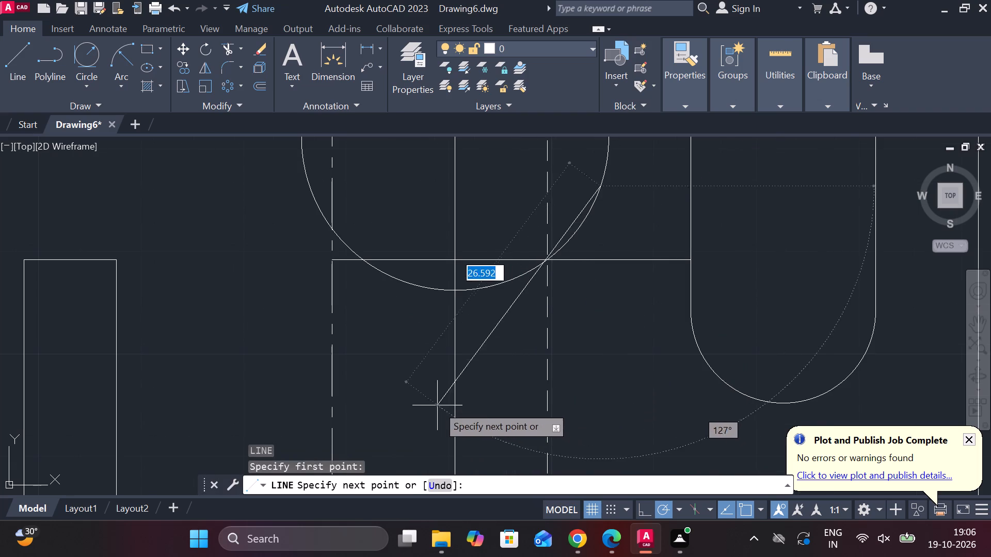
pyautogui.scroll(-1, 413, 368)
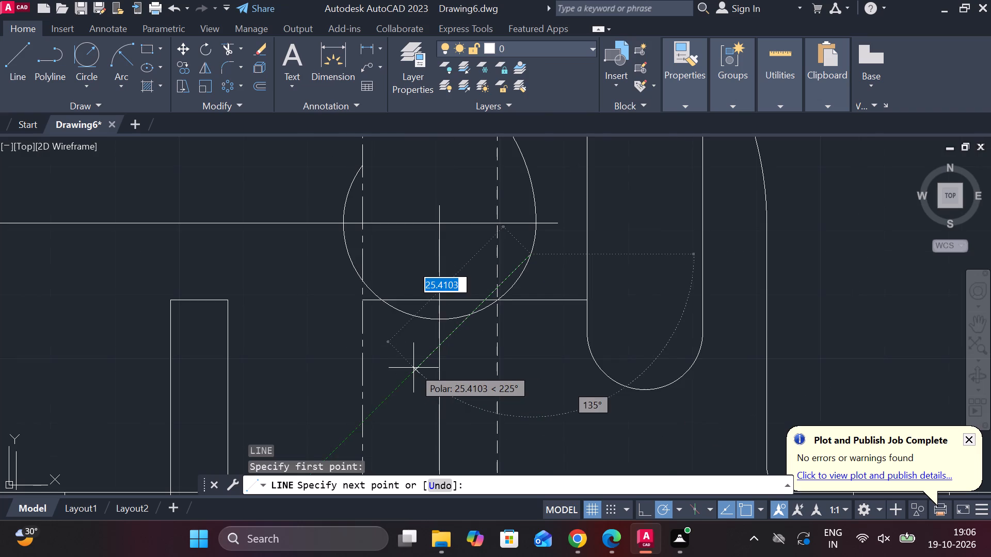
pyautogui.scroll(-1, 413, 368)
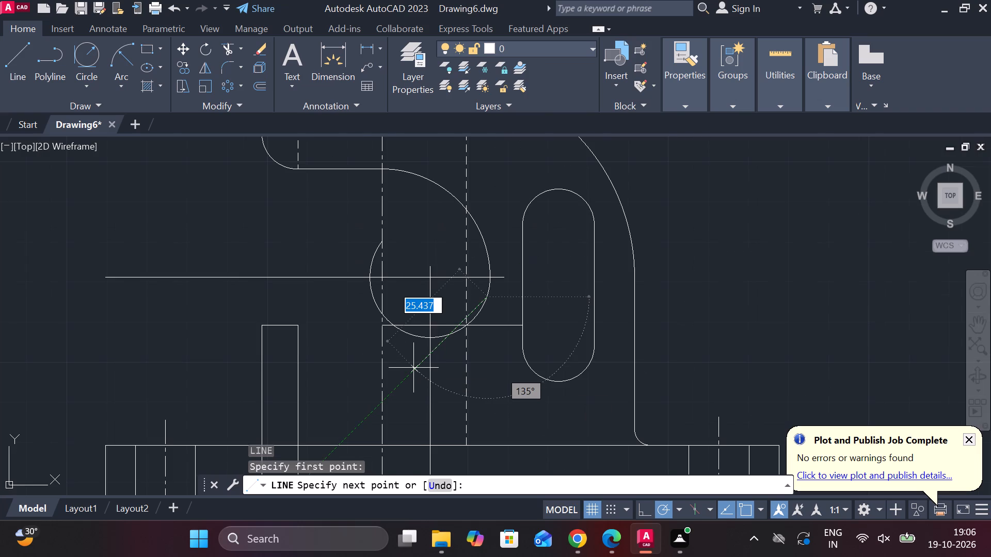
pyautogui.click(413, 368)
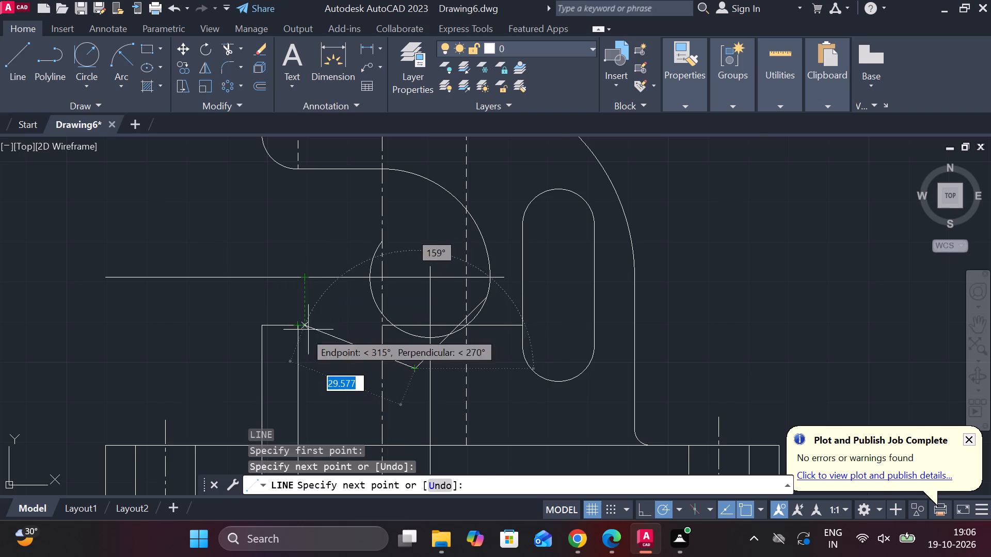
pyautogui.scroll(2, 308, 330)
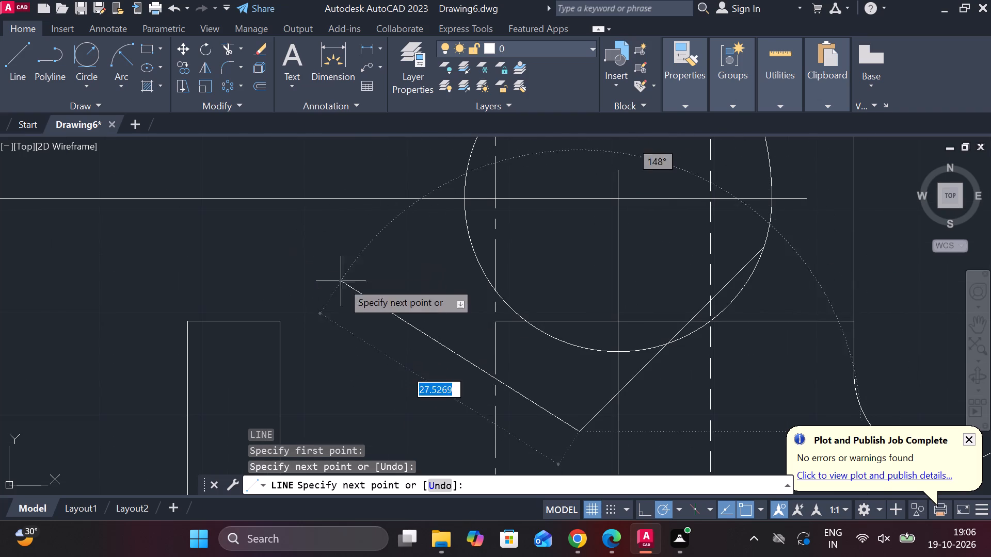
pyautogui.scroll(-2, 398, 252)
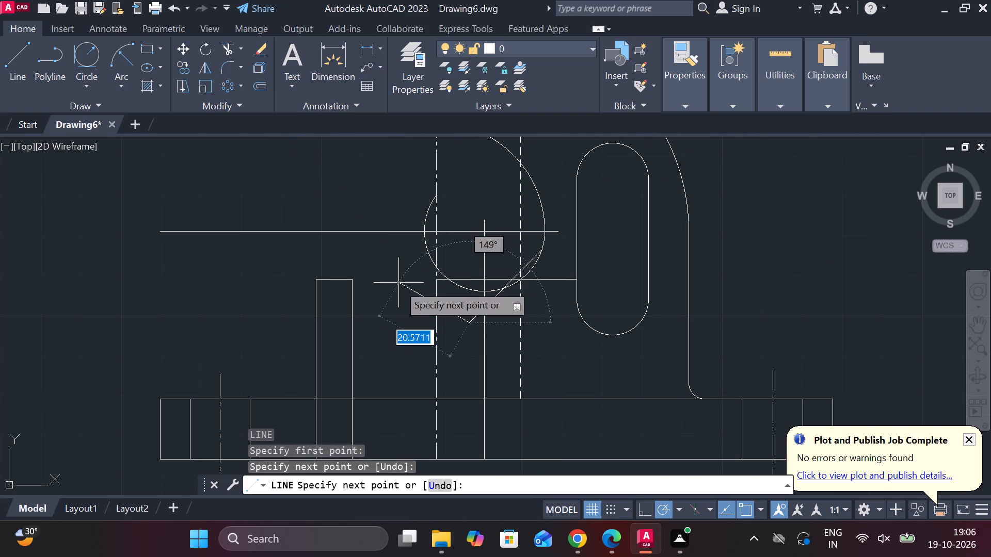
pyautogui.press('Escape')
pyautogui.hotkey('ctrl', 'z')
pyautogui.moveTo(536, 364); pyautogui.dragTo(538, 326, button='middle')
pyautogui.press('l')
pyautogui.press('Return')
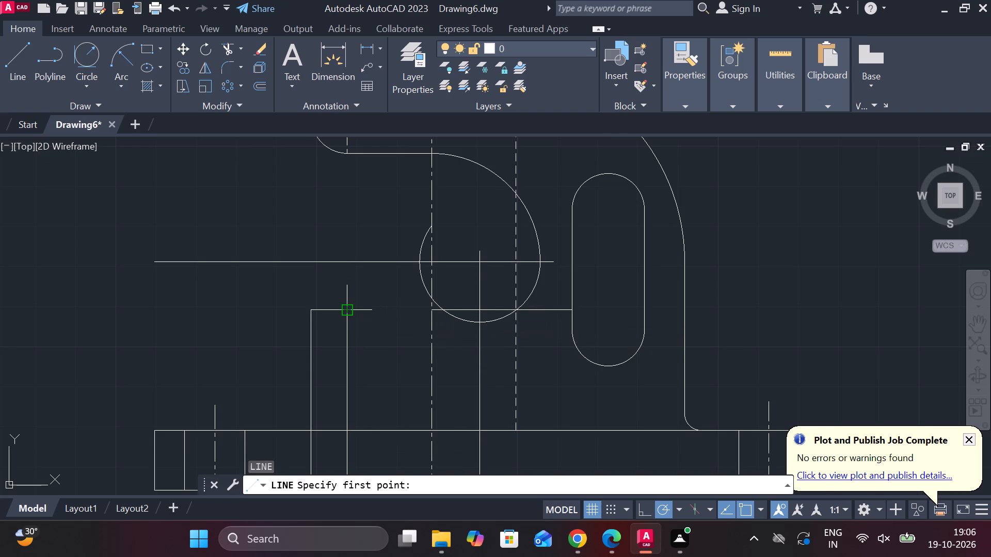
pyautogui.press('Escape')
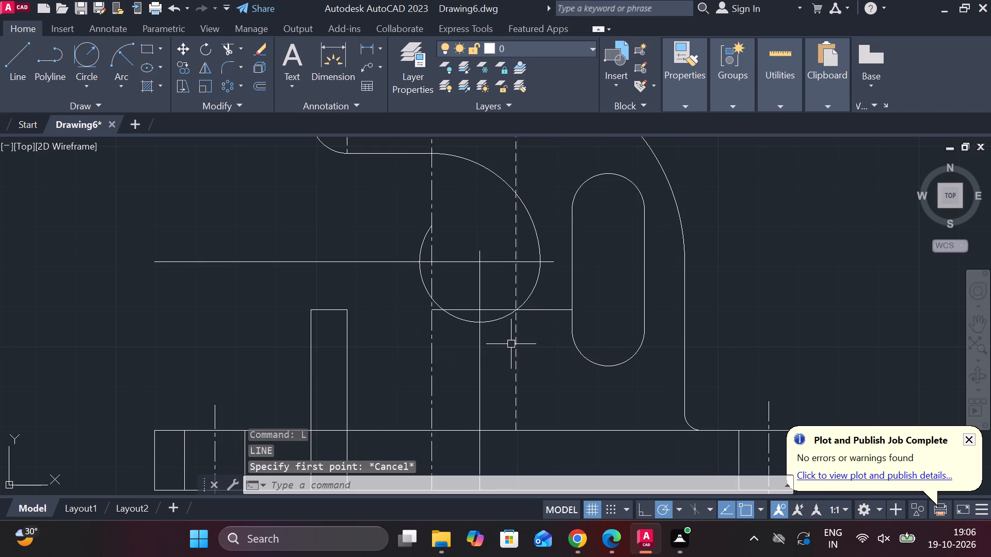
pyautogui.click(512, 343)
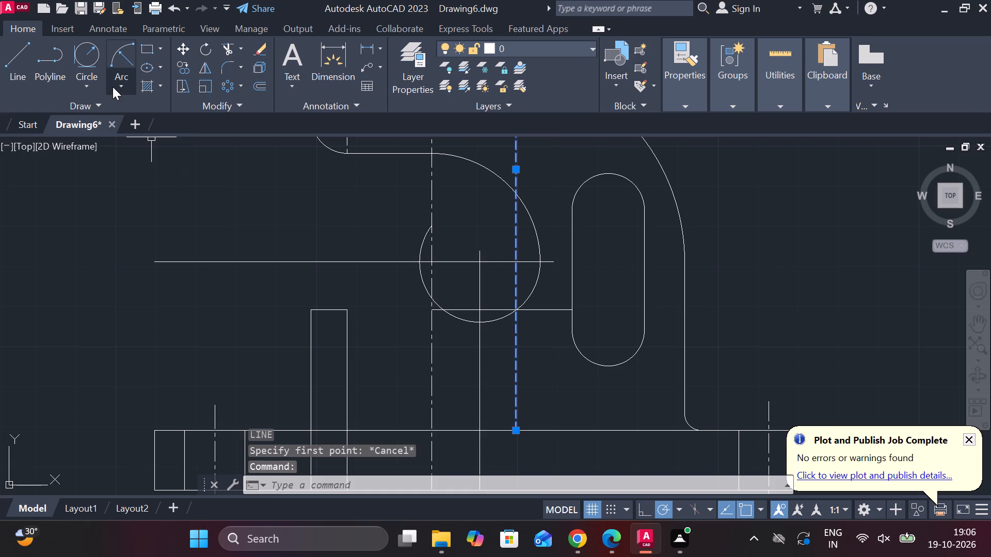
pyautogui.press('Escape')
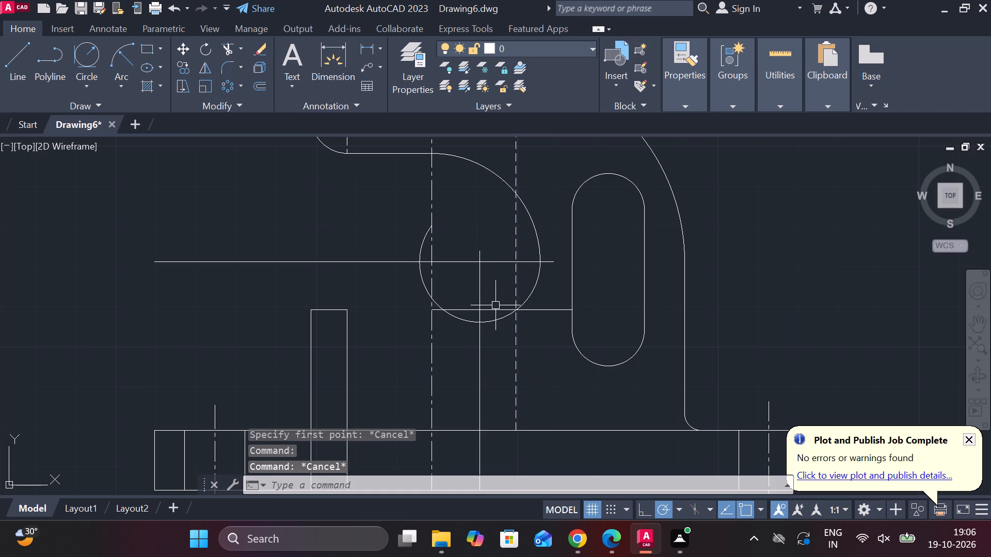
# Trim the dashed vertical line between the radius 27 arc and the lower block's top line.
pyautogui.write('tr')
pyautogui.press('space')
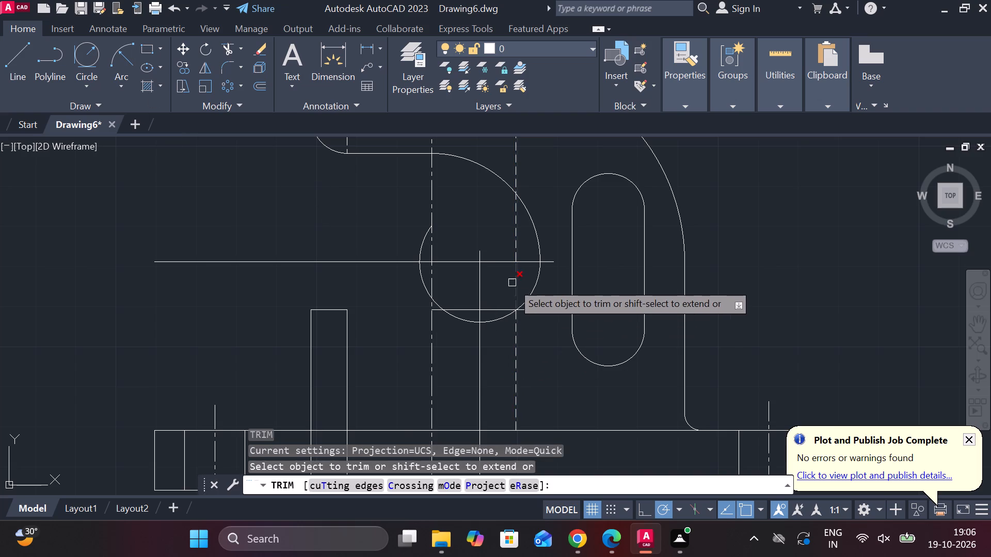
pyautogui.click(512, 283)
pyautogui.click(516, 239)
pyautogui.press('Escape')
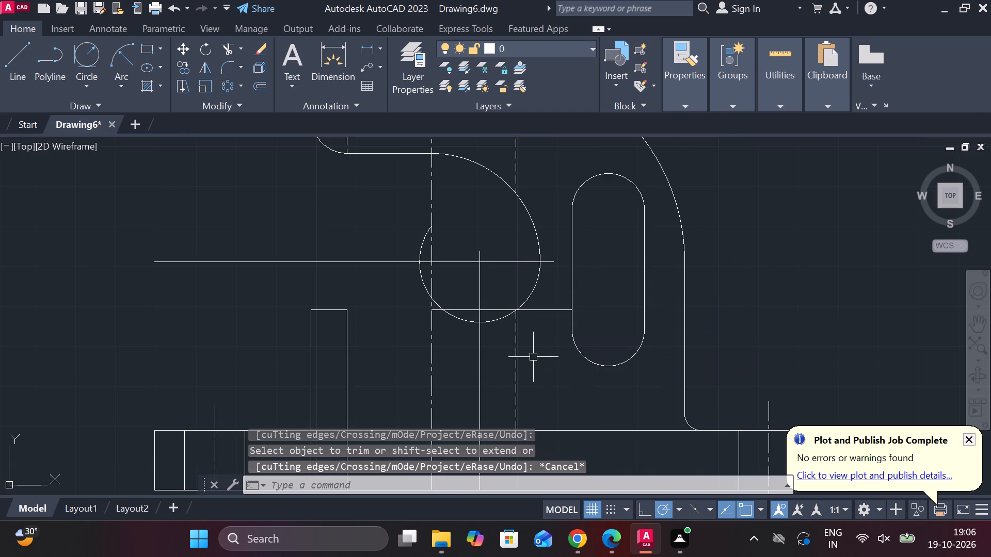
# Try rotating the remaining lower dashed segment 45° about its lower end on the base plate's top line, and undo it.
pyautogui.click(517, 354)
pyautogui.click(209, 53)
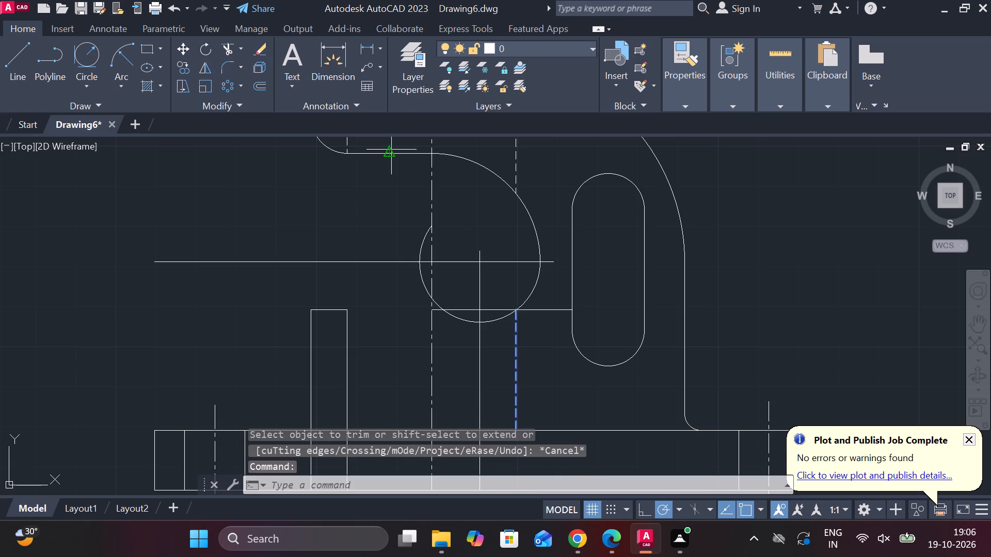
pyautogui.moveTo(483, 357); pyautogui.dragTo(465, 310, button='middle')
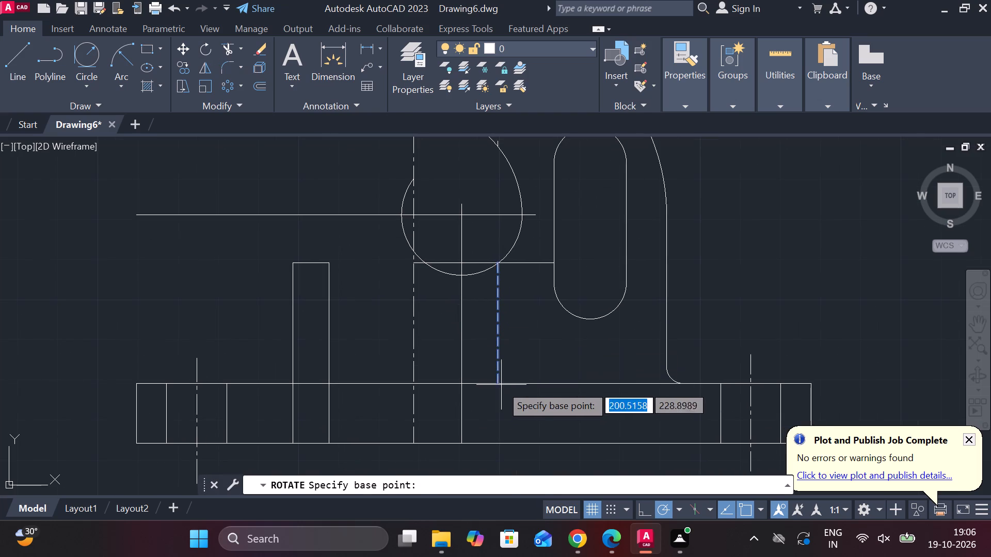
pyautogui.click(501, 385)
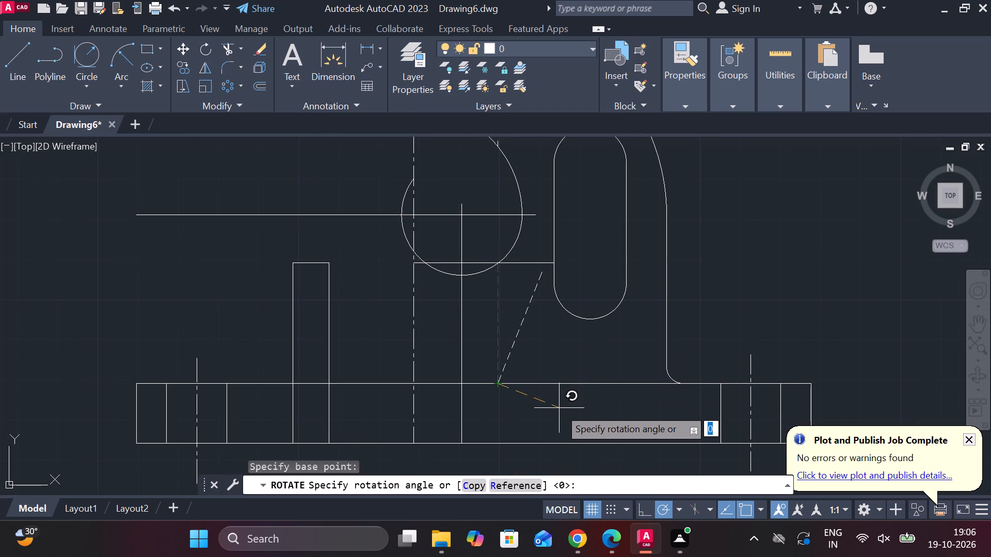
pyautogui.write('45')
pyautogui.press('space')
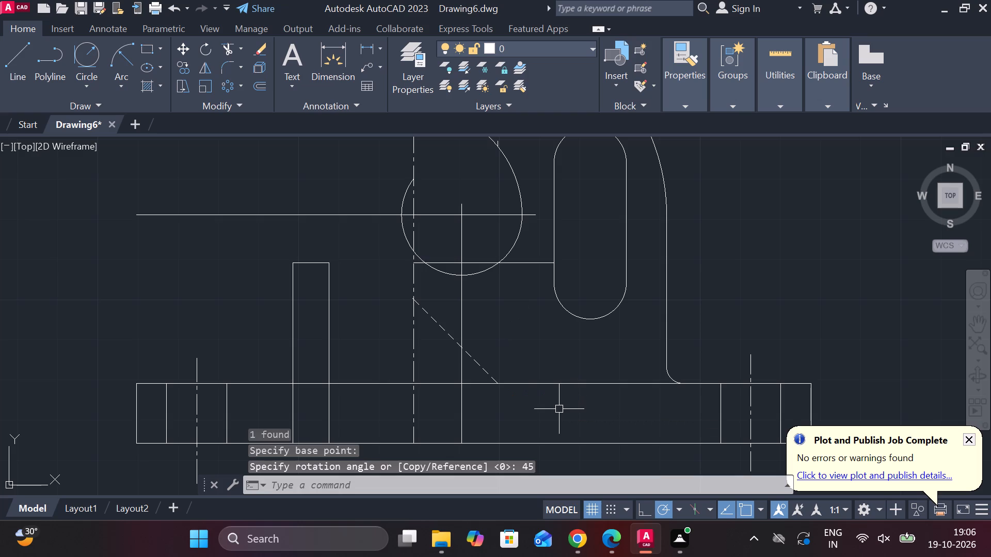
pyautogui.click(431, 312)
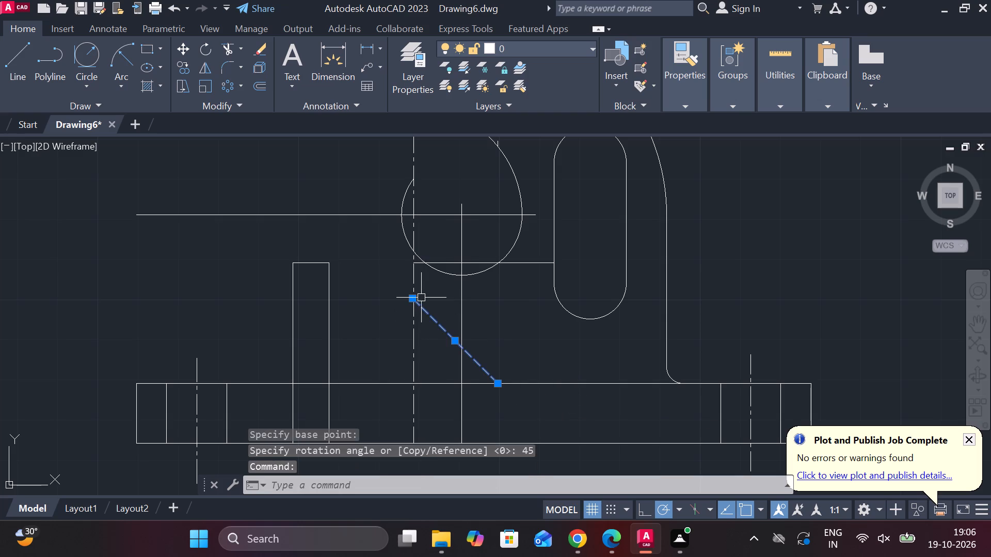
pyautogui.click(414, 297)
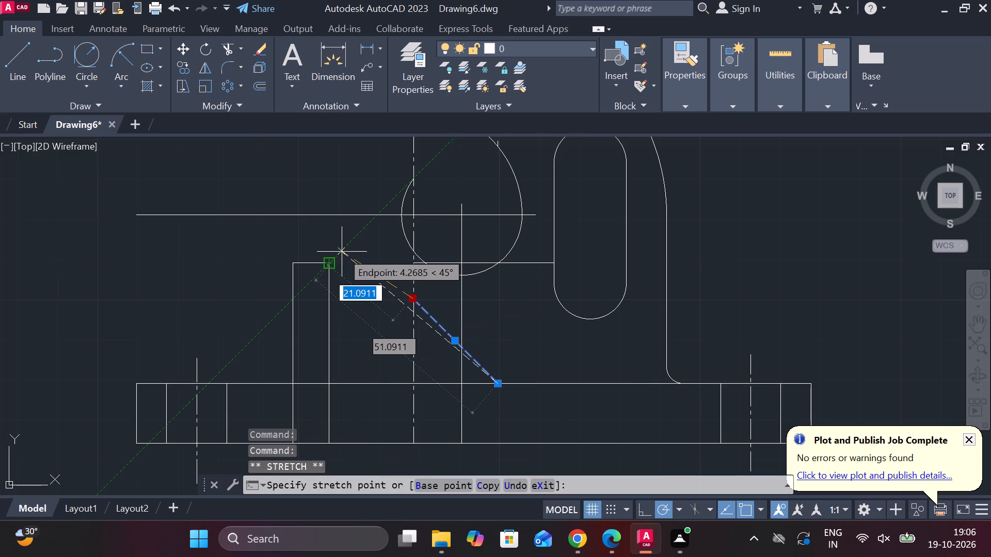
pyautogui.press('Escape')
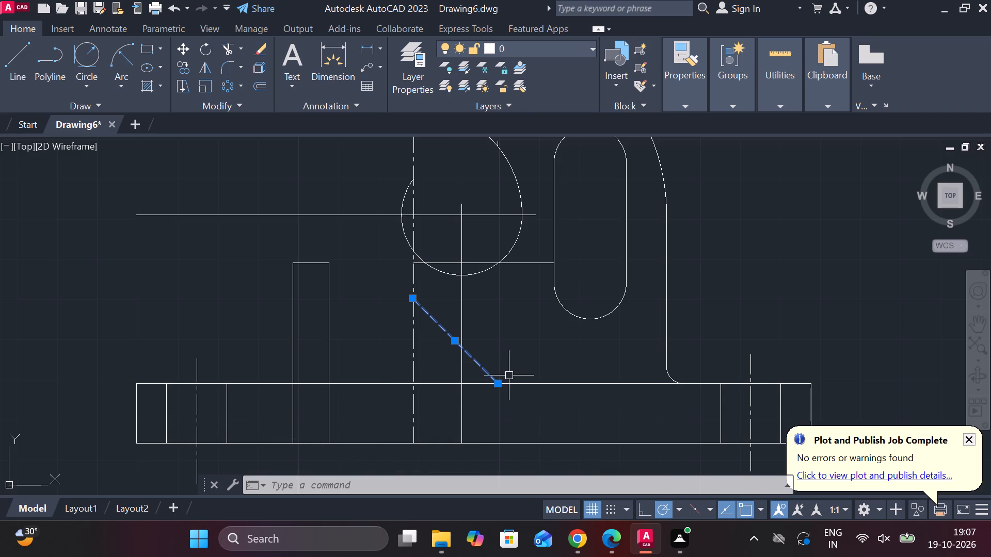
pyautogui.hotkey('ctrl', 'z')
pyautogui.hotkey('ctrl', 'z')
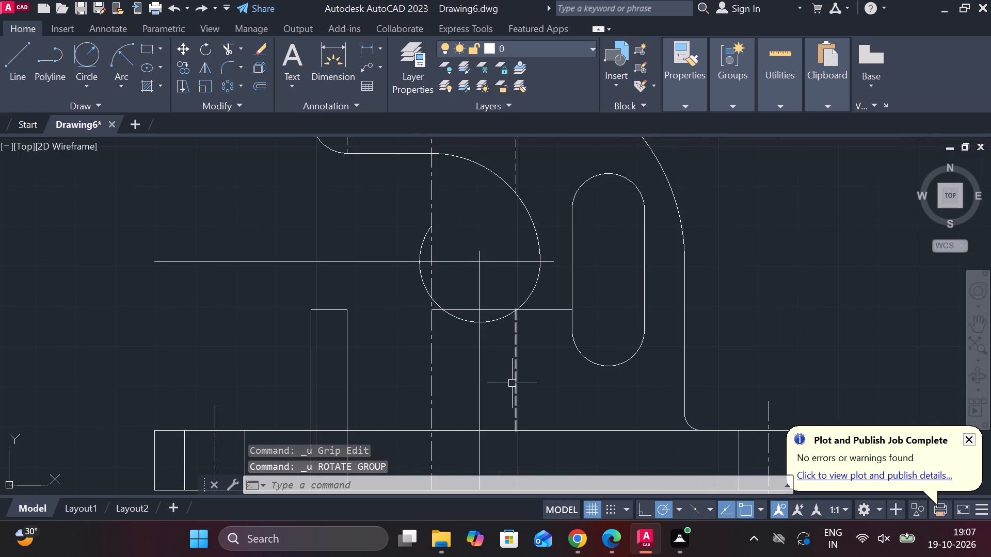
# Rotate the lower dashed segment by -45° about its lower end on the base plate's top line.
pyautogui.click(512, 384)
pyautogui.click(205, 43)
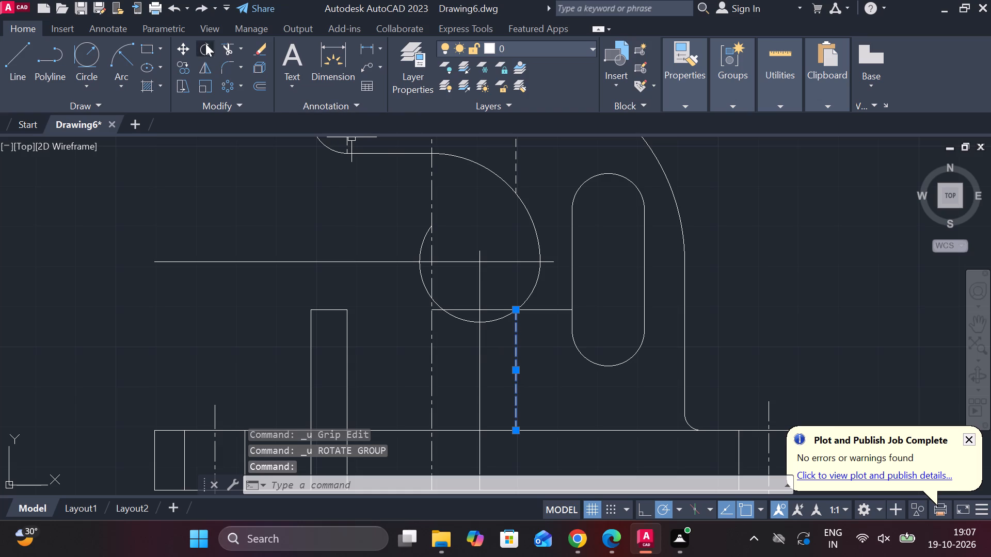
pyautogui.click(520, 427)
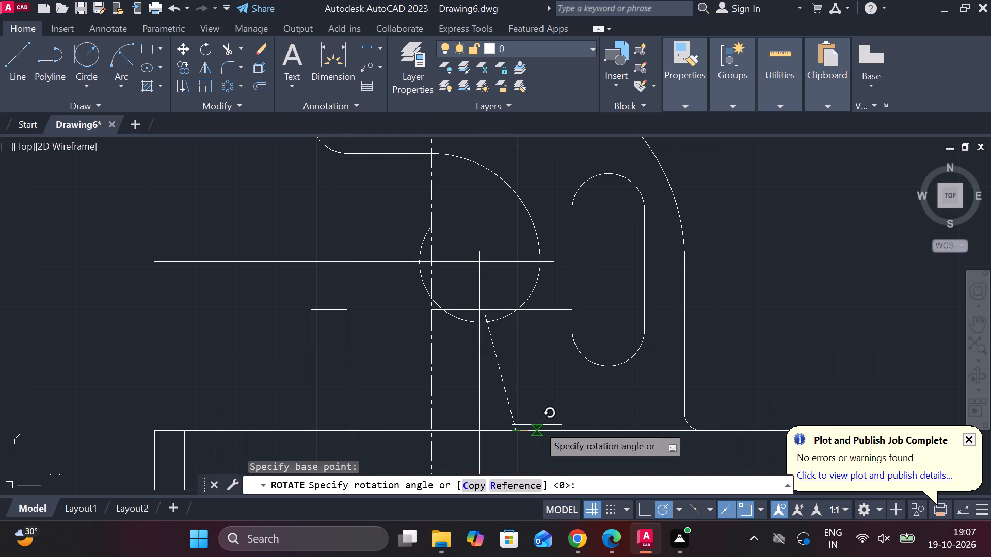
pyautogui.press('-')
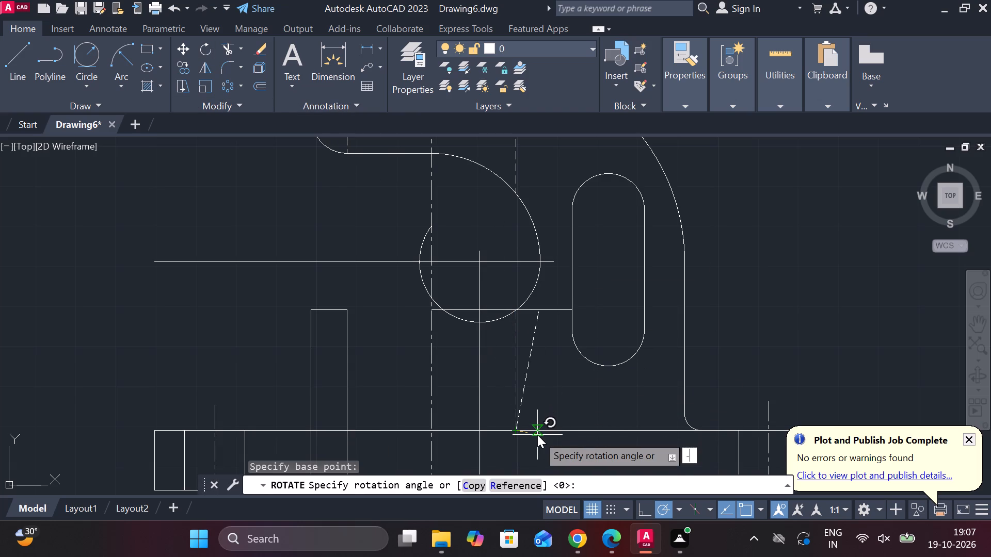
pyautogui.write('45')
pyautogui.press('space')
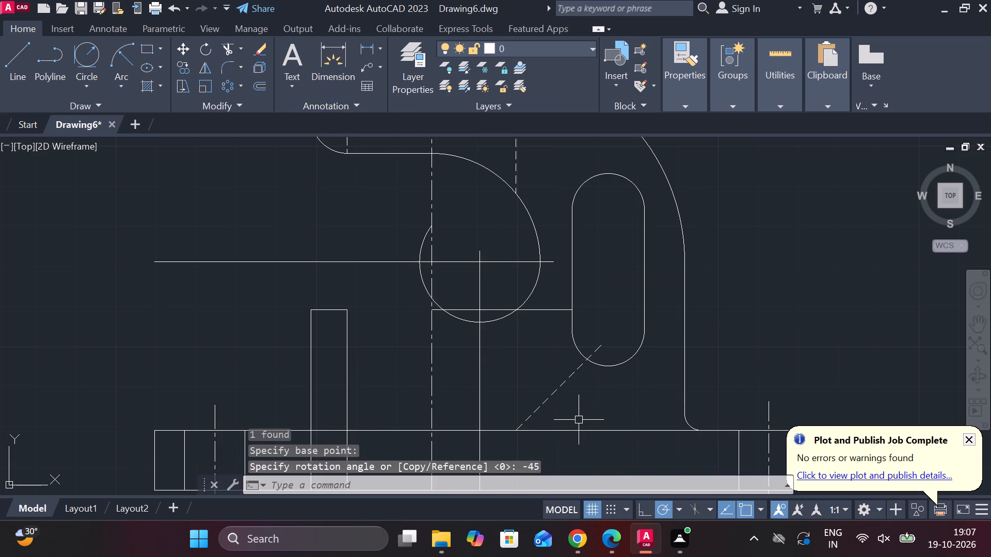
pyautogui.press('Escape')
# Move the diagonal dashed line by its midpoint onto the intersection of the radius 15 arc and the lower block's top line.
pyautogui.click(552, 397)
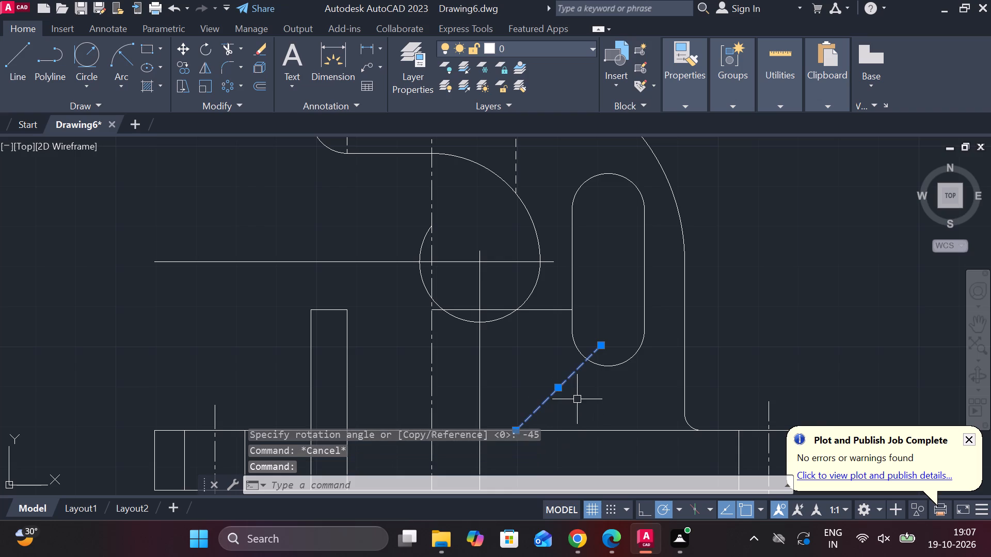
pyautogui.press('m')
pyautogui.press('Return')
pyautogui.click(562, 392)
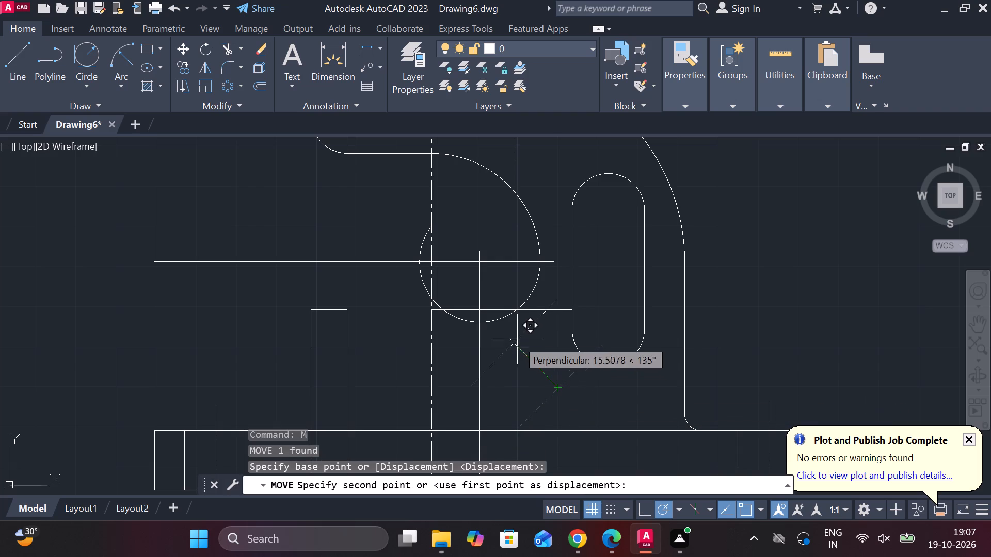
pyautogui.click(500, 331)
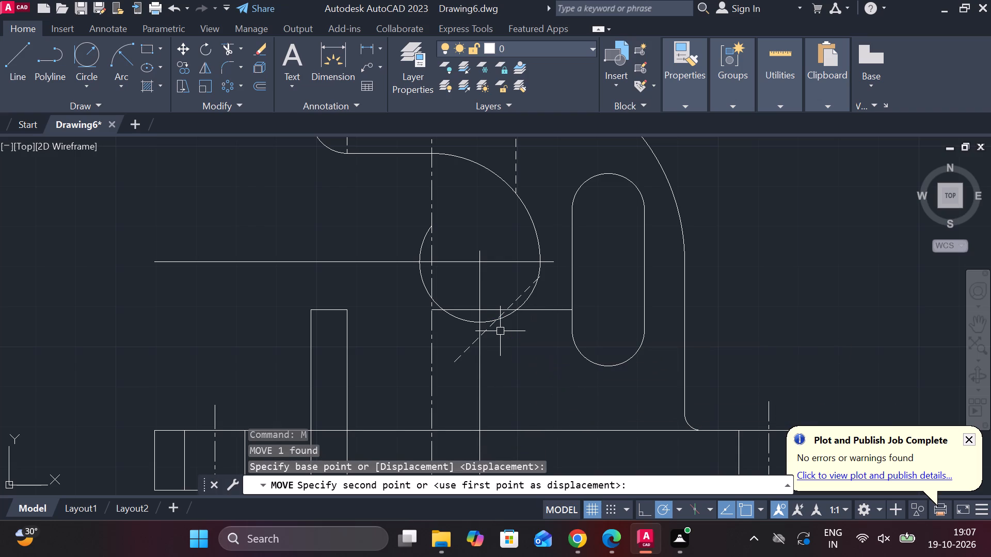
pyautogui.scroll(2, 499, 327)
pyautogui.click(500, 299)
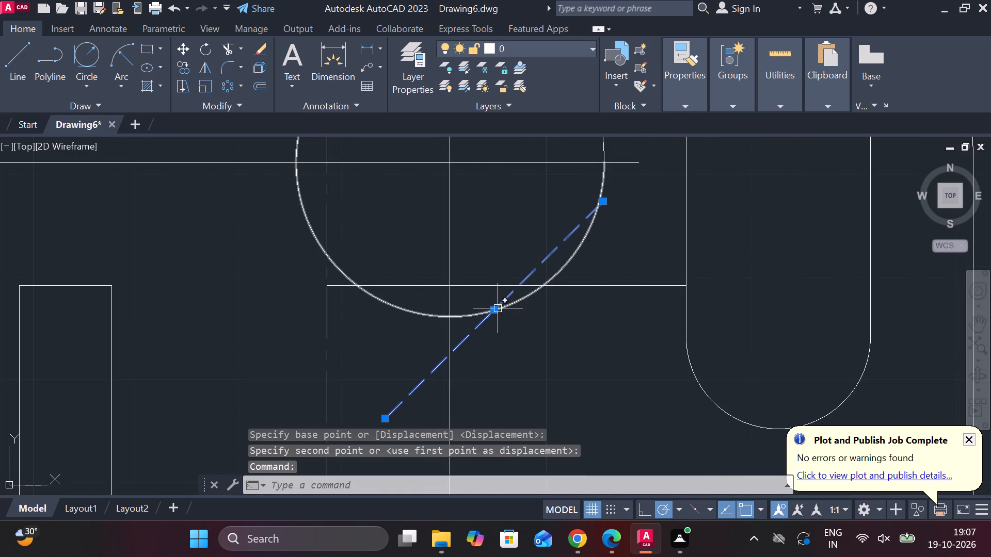
pyautogui.click(495, 310)
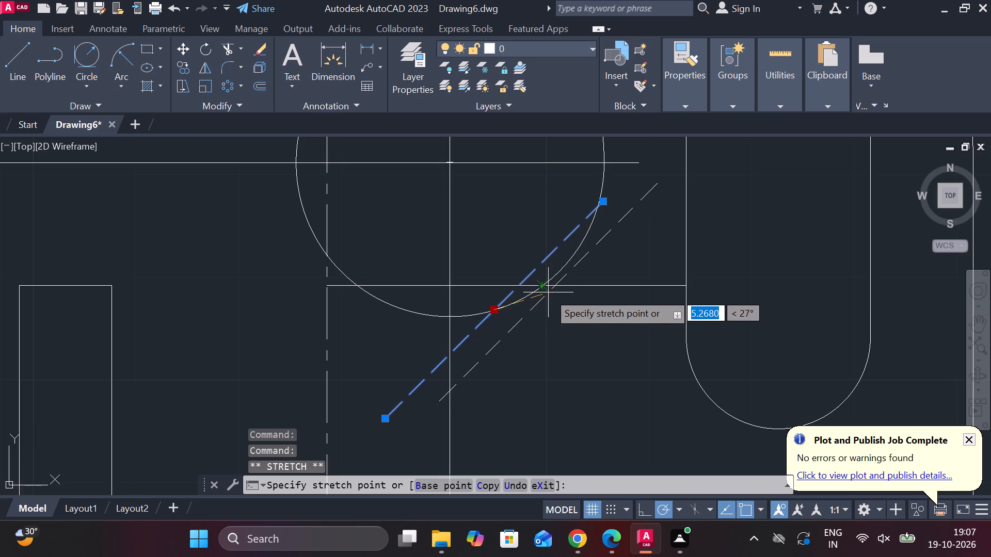
pyautogui.click(544, 287)
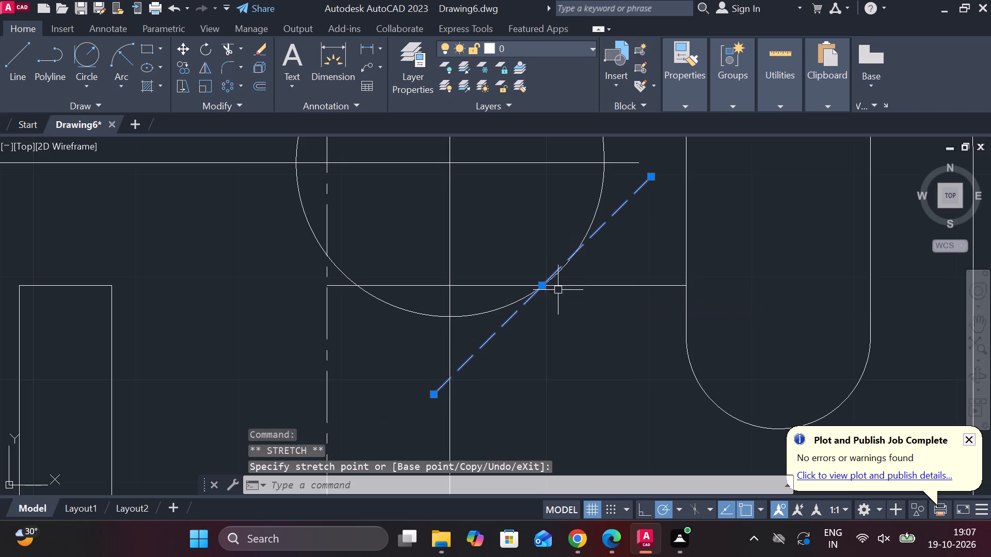
pyautogui.press('Escape')
pyautogui.scroll(-2, 567, 356)
pyautogui.scroll(1, 565, 363)
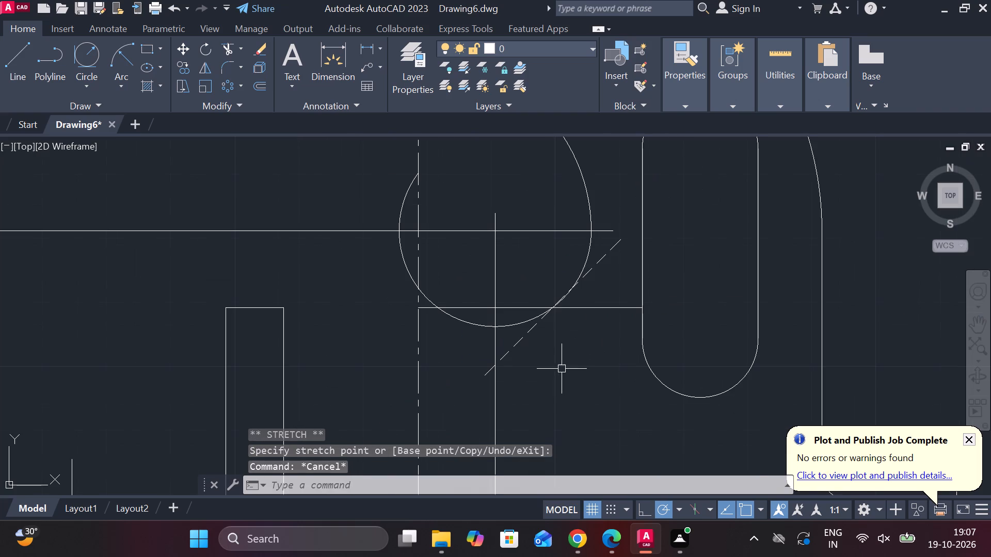
# Lengthen the dashed diagonal's lower end by about 11 along its 45° direction, toward the dash-dot centerline.
pyautogui.click(516, 354)
pyautogui.press('Escape')
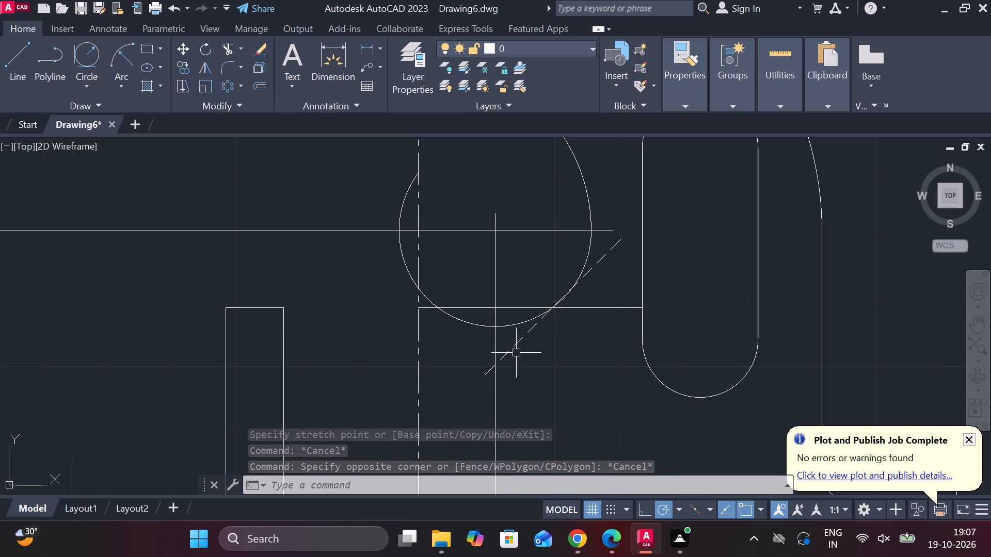
pyautogui.click(517, 350)
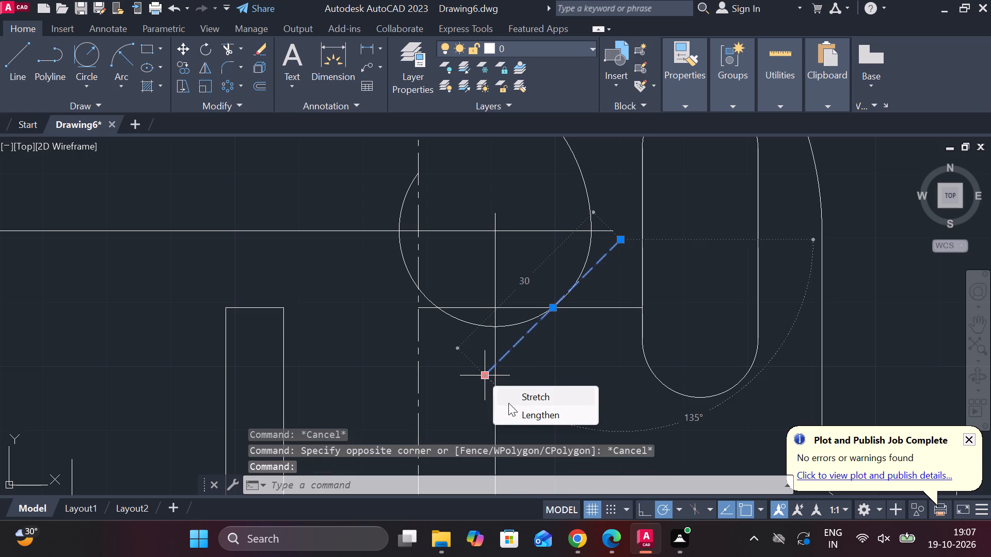
pyautogui.click(521, 412)
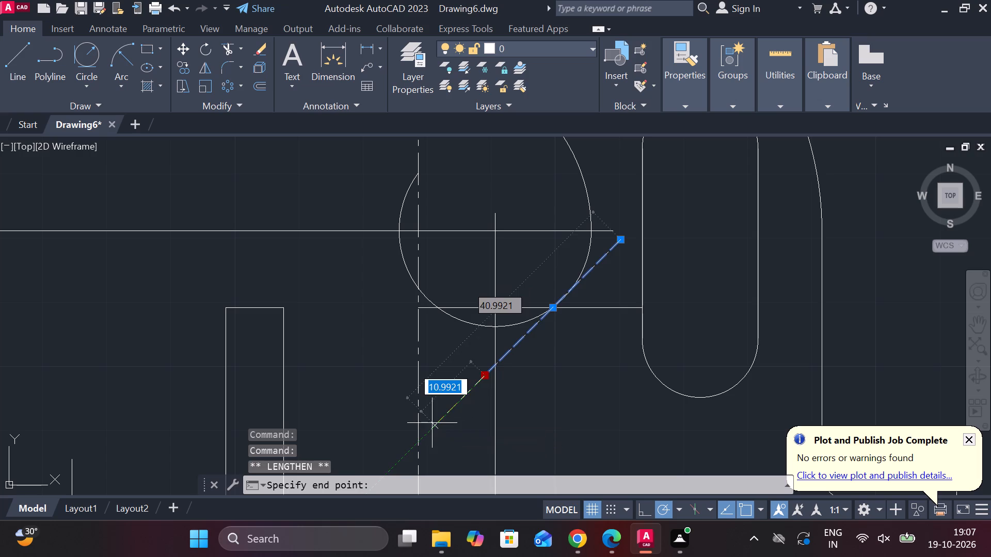
pyautogui.click(432, 423)
pyautogui.press('Escape')
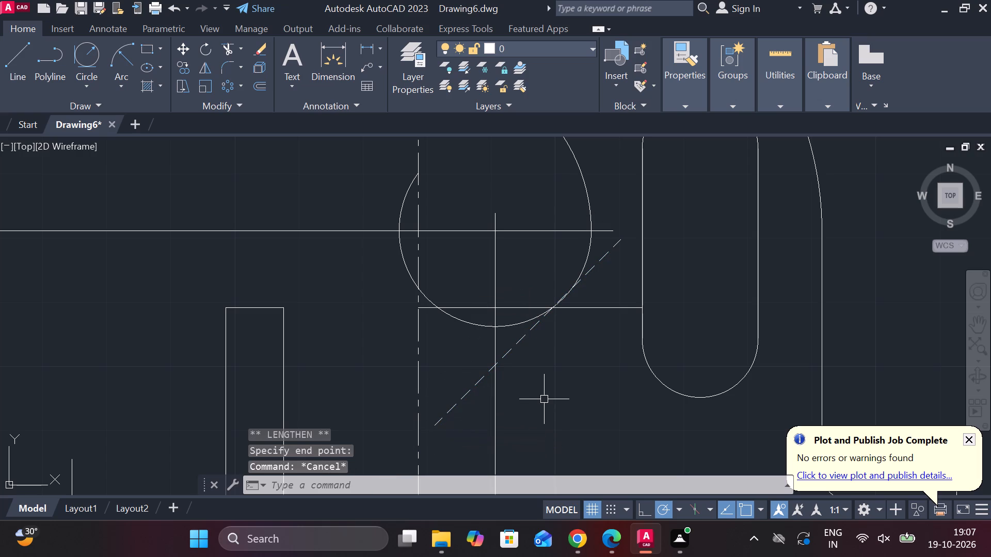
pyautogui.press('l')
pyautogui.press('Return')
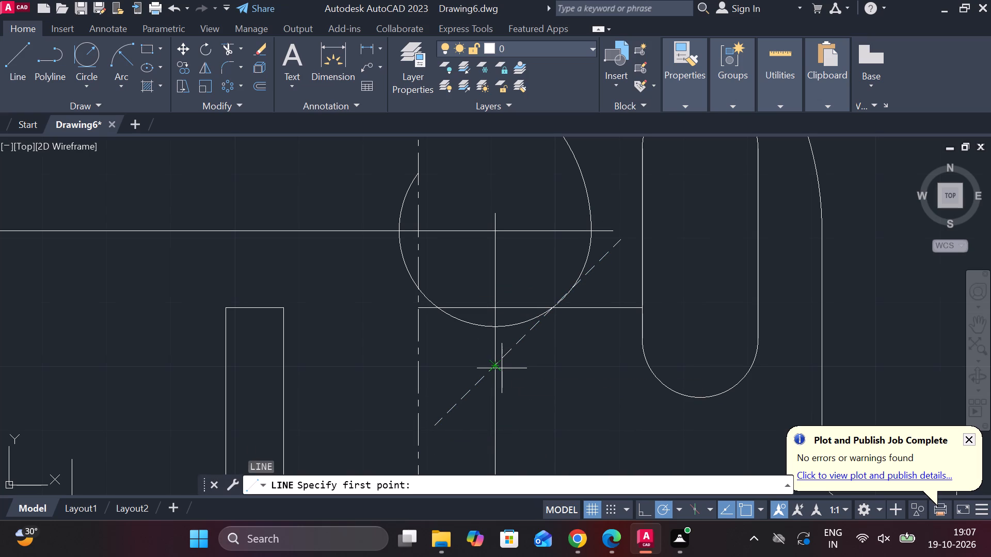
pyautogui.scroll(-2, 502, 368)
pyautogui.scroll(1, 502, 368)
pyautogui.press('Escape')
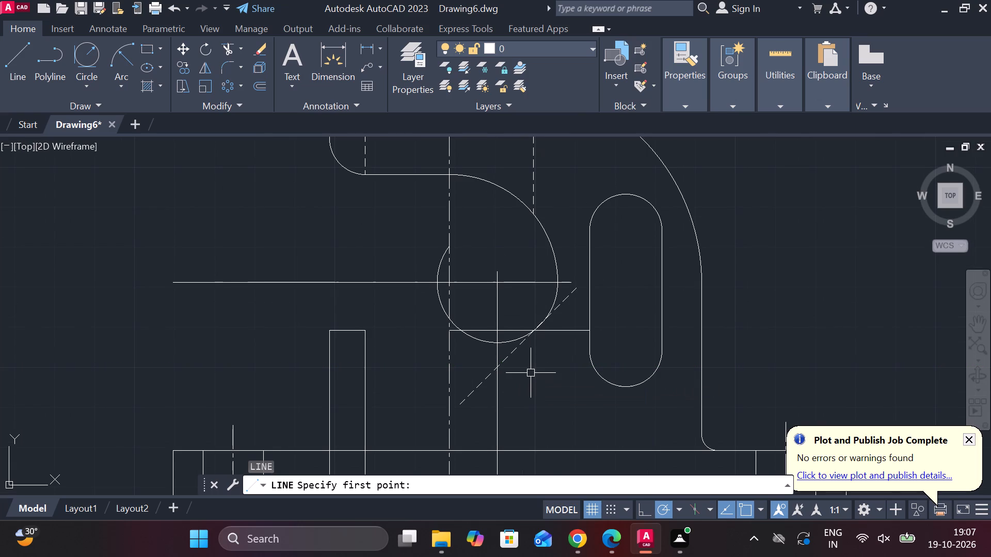
# Stretch the dashed diagonal's lower end about 10.15 further at 225°, past the dash-dot centerline.
pyautogui.click(484, 381)
pyautogui.click(460, 406)
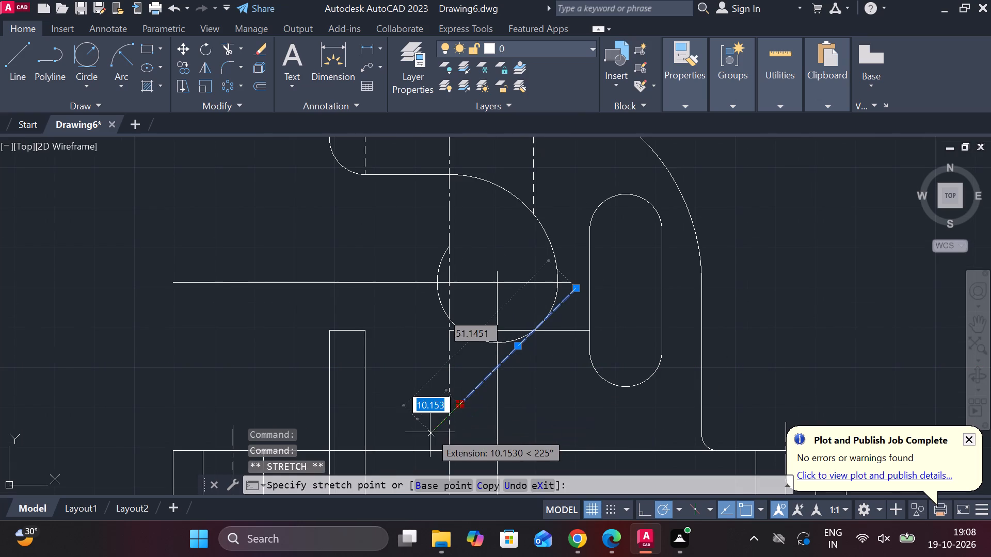
pyautogui.click(430, 432)
pyautogui.press('Escape')
# Draw a line at 135° from the dashed diagonal's crossing with the centerline to just beyond the narrow upright rectangle's top right corner.
pyautogui.press('l')
pyautogui.press('Return')
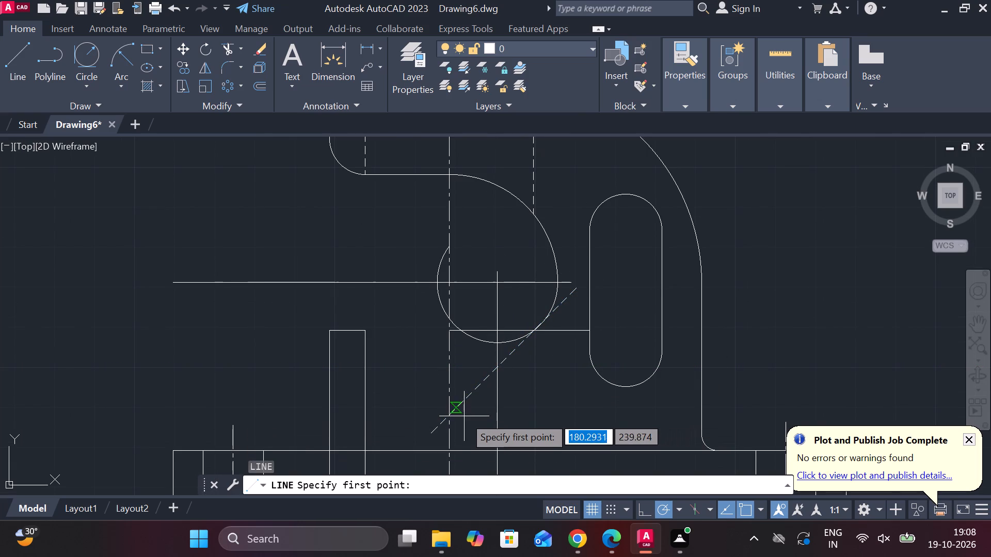
pyautogui.click(457, 417)
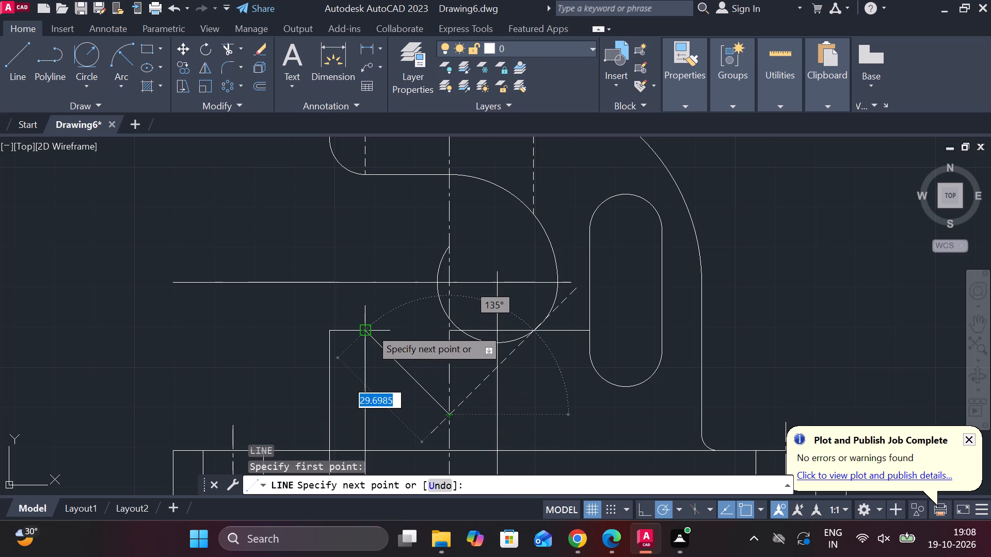
pyautogui.scroll(3, 371, 316)
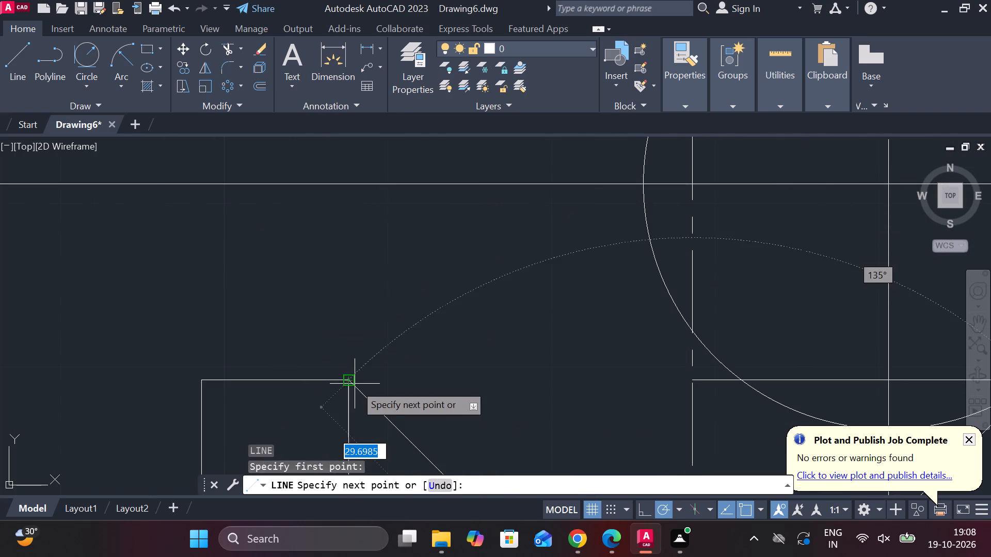
pyautogui.scroll(1, 341, 378)
pyautogui.click(314, 350)
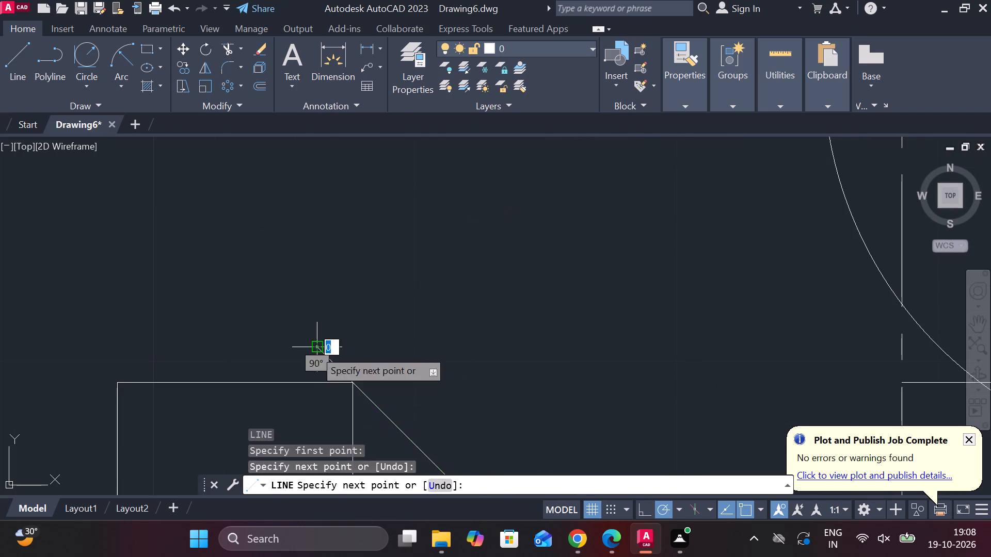
pyautogui.press('Escape')
# Trim the solid diagonal's overhang past the narrow rectangle's top right corner and the dashed diagonal's tail beyond the centerline.
pyautogui.write('tr')
pyautogui.press('space')
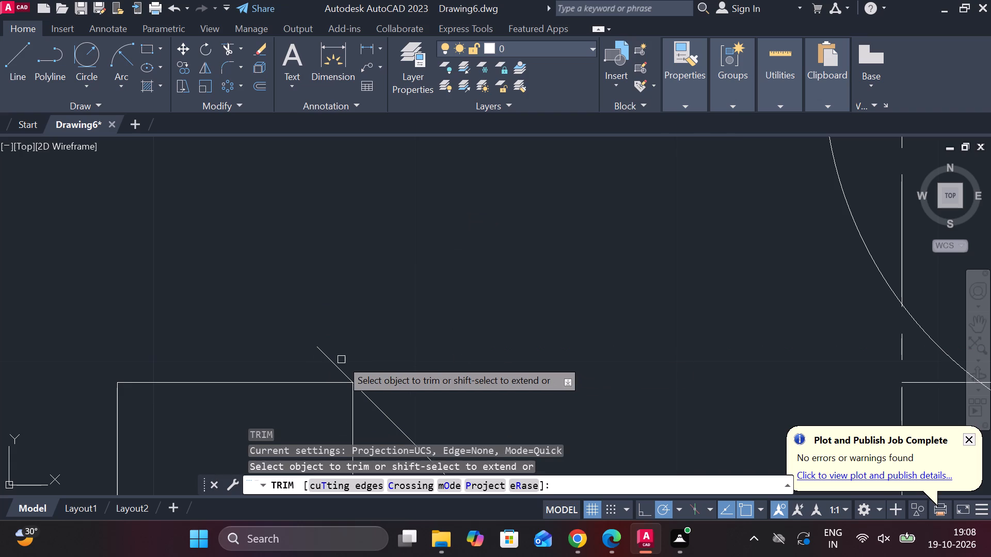
pyautogui.click(335, 365)
pyautogui.scroll(-2, 444, 345)
pyautogui.moveTo(486, 349); pyautogui.dragTo(467, 220, button='middle')
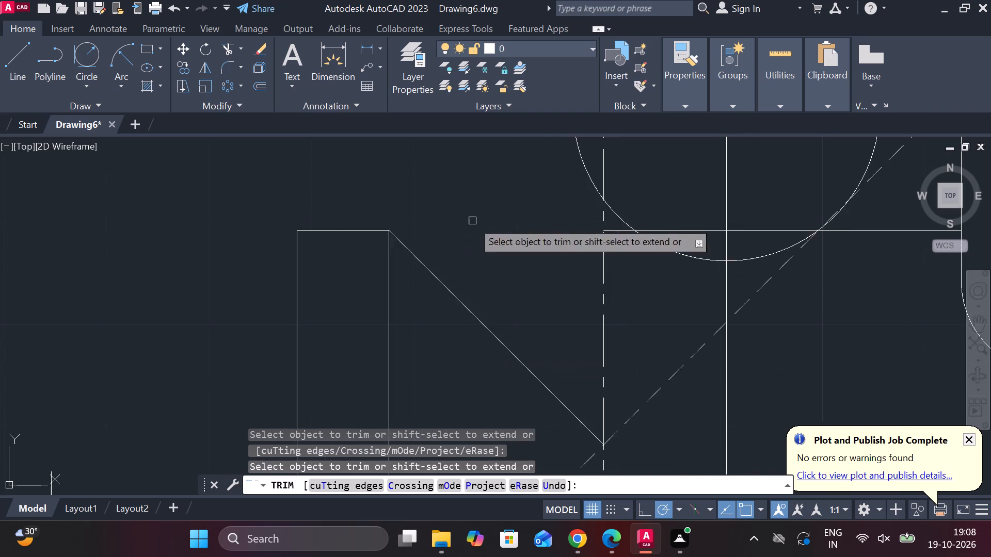
pyautogui.scroll(-2, 489, 258)
pyautogui.scroll(2, 516, 346)
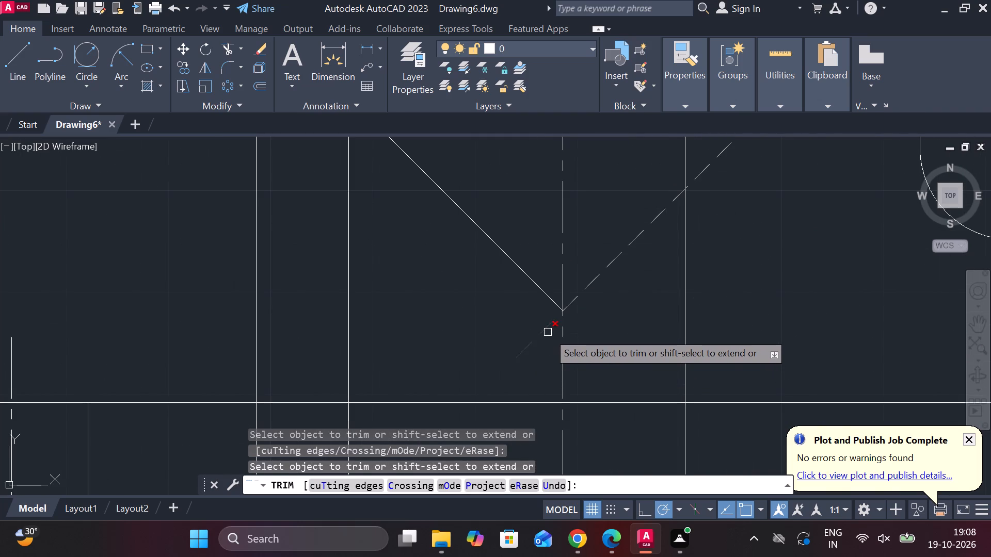
pyautogui.click(548, 331)
pyautogui.moveTo(602, 324); pyautogui.dragTo(547, 357, button='middle')
pyautogui.scroll(-1, 574, 339)
pyautogui.press('Escape')
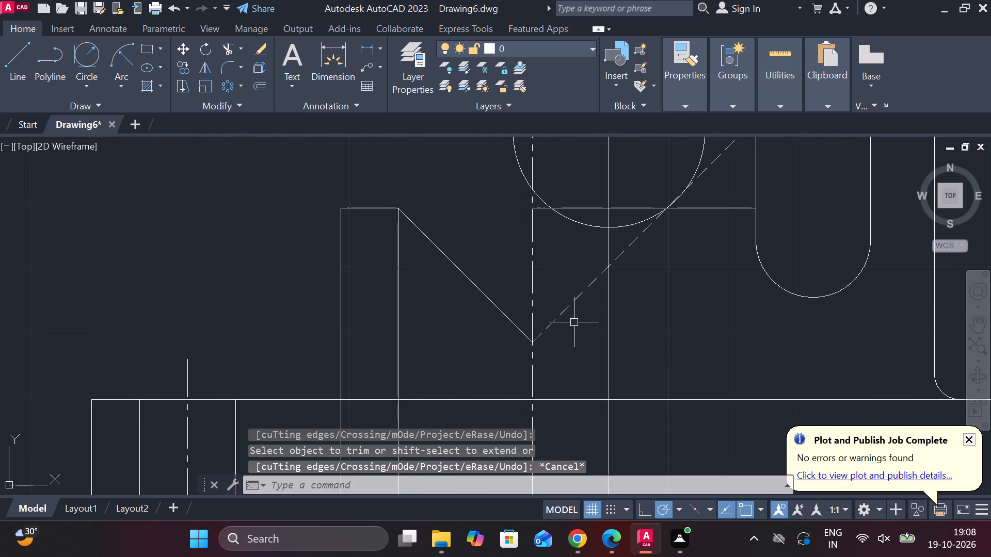
# Change the dashed diagonal's linetype to ByLayer.
pyautogui.click(567, 307)
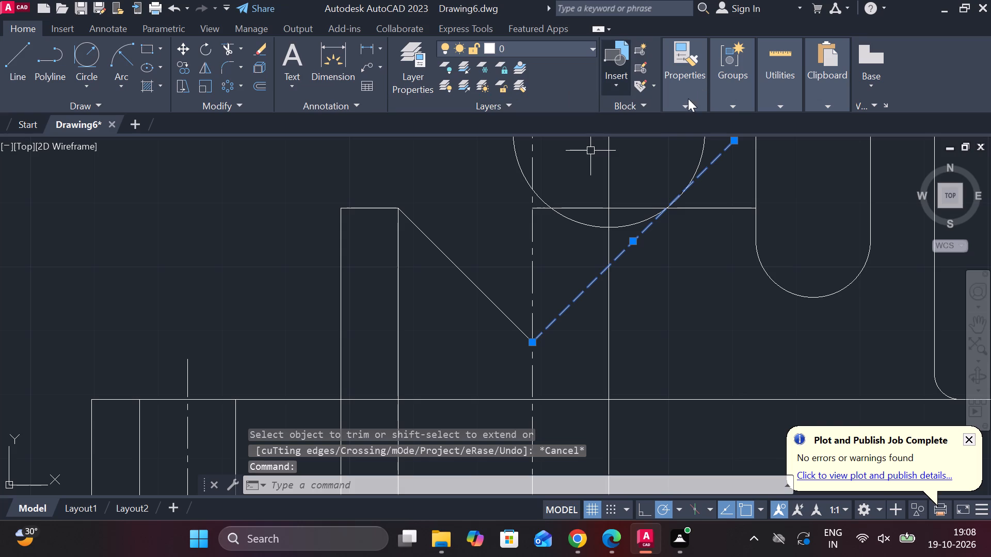
pyautogui.click(688, 99)
pyautogui.click(767, 153)
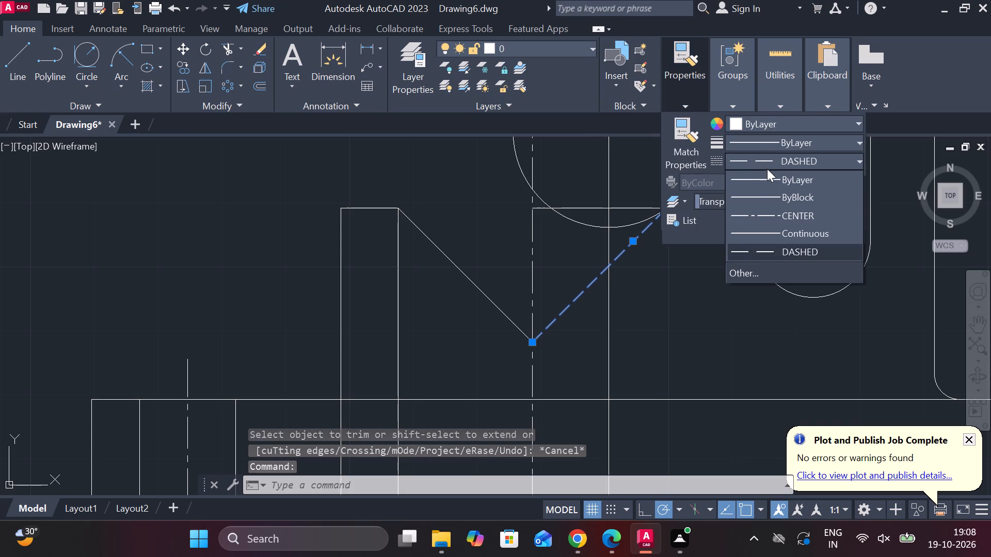
pyautogui.click(770, 175)
pyautogui.press('Escape')
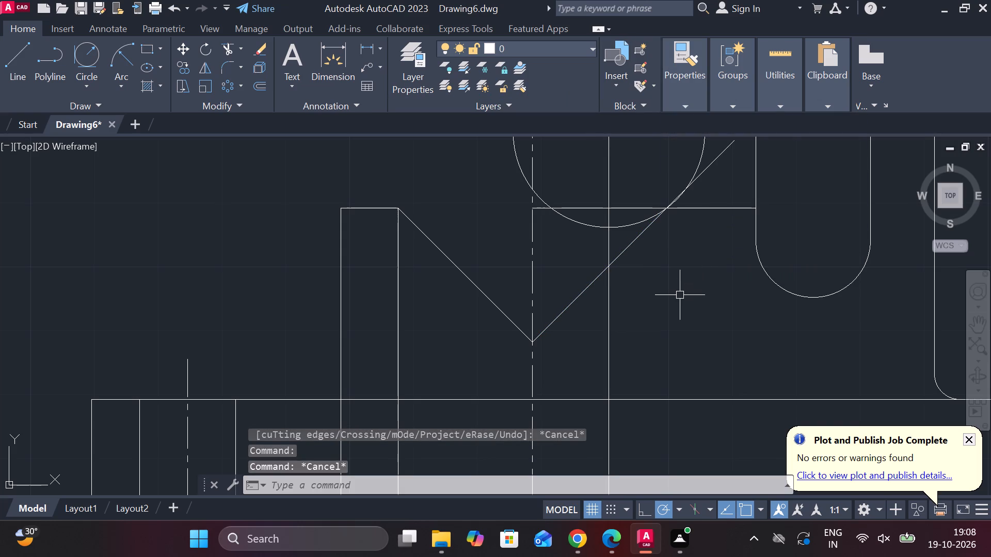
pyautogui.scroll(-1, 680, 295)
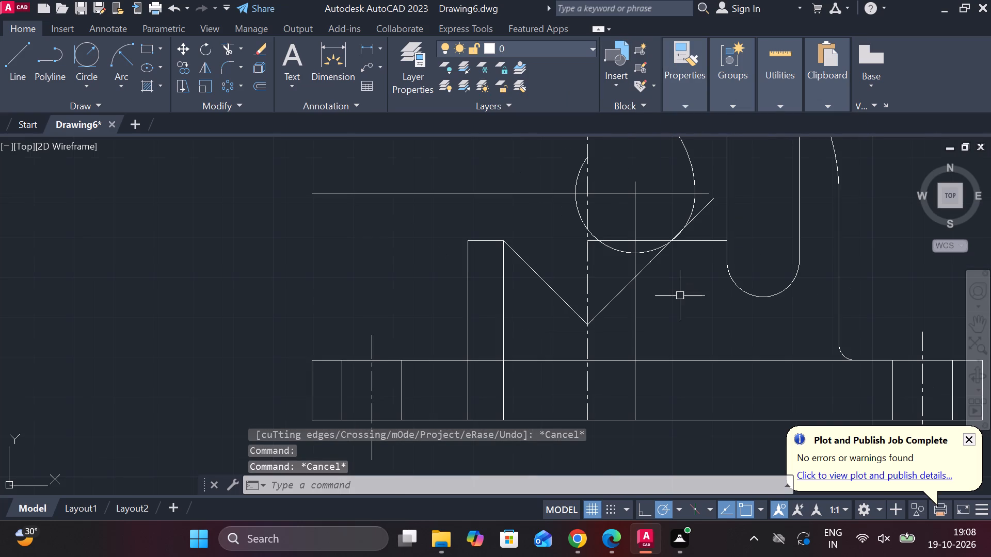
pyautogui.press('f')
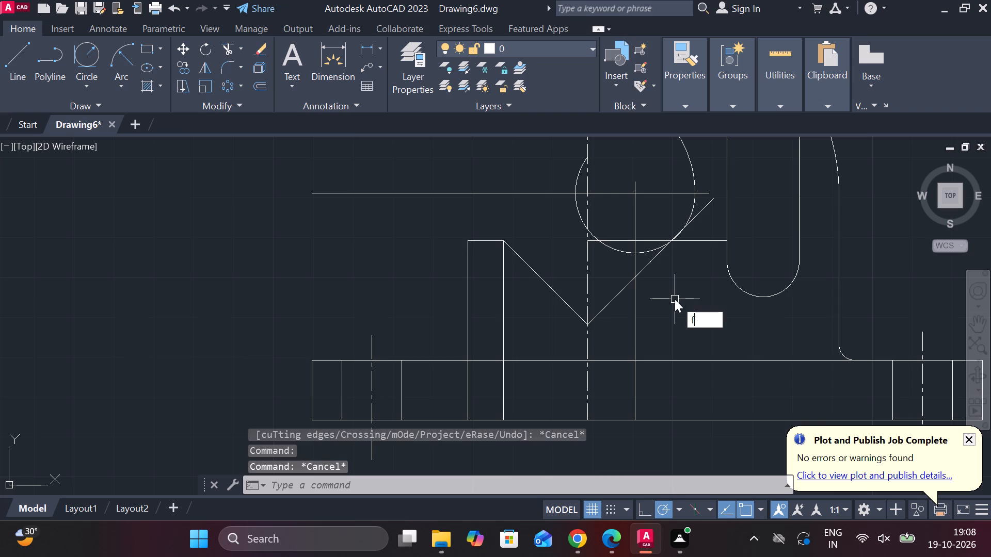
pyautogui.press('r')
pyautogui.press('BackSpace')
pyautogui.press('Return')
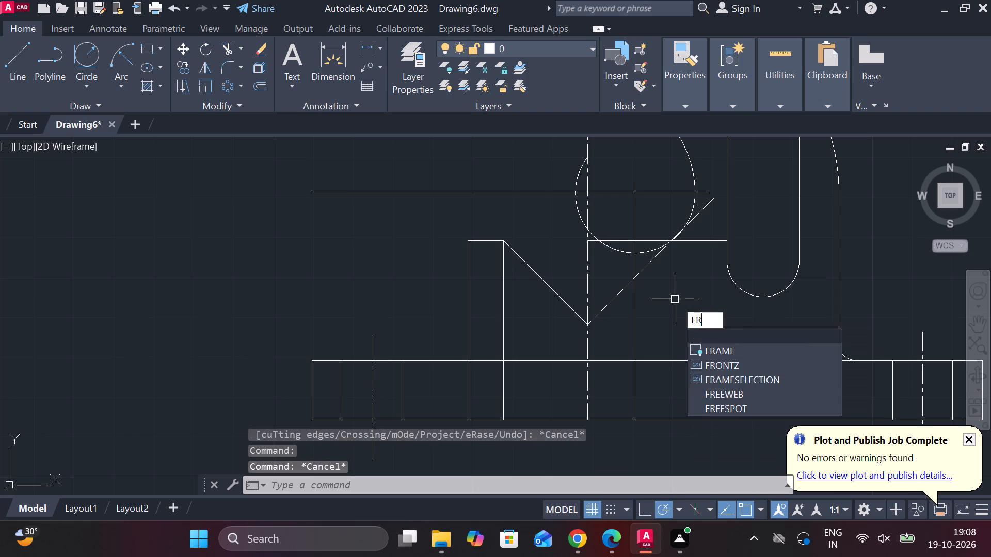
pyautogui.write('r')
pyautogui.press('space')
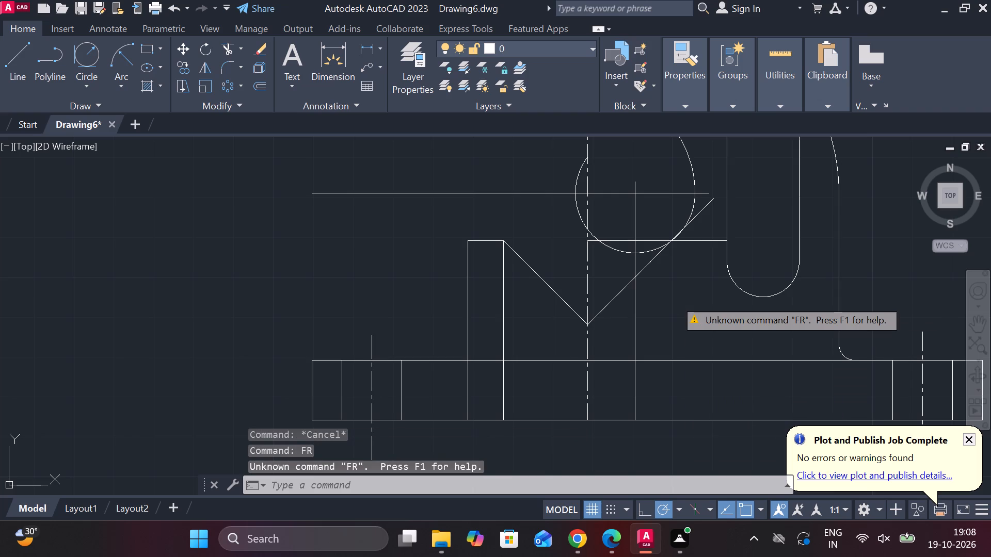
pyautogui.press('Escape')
# Fillet the bottom corner of the V between the two diagonals with radius 9.
pyautogui.write('f r')
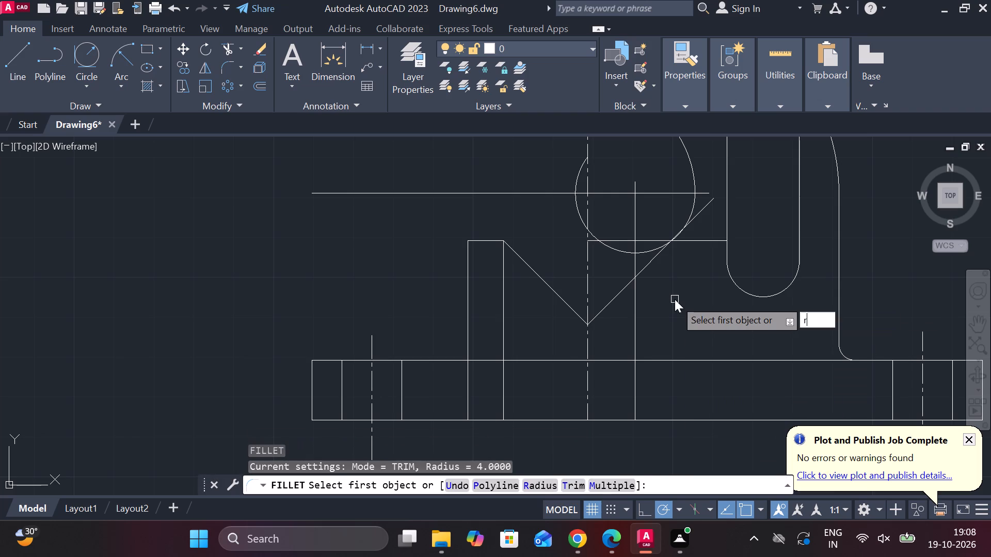
pyautogui.press('space')
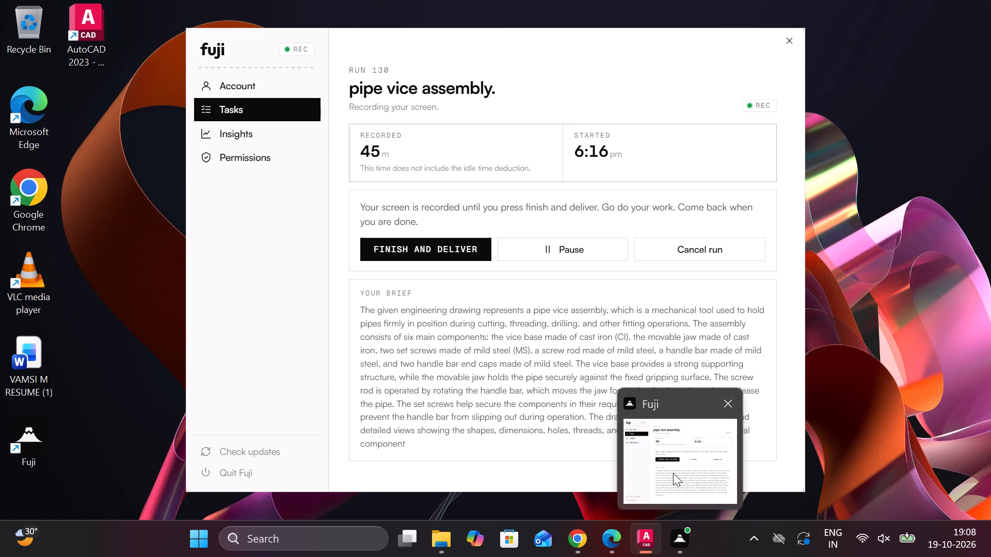
pyautogui.press('9')
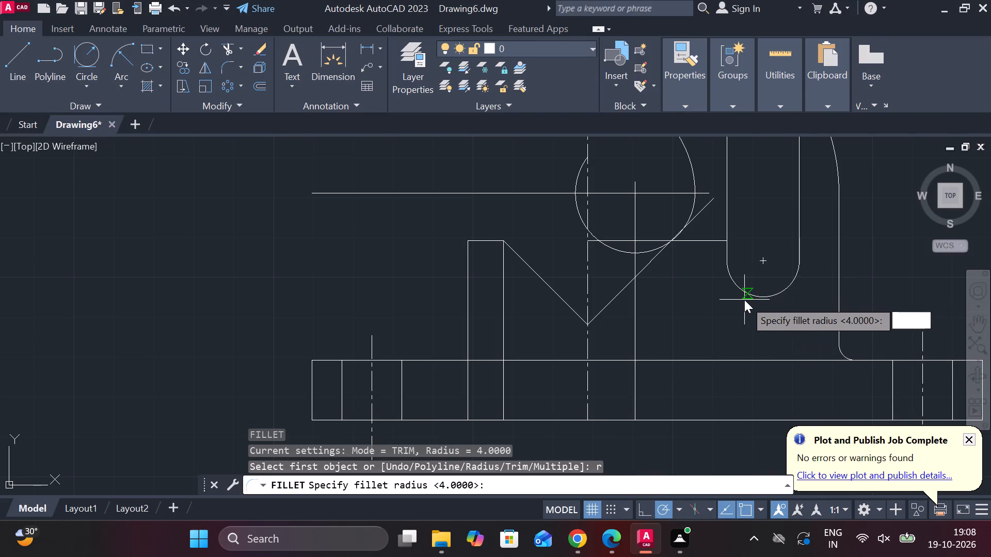
pyautogui.press('Return')
pyautogui.click(540, 276)
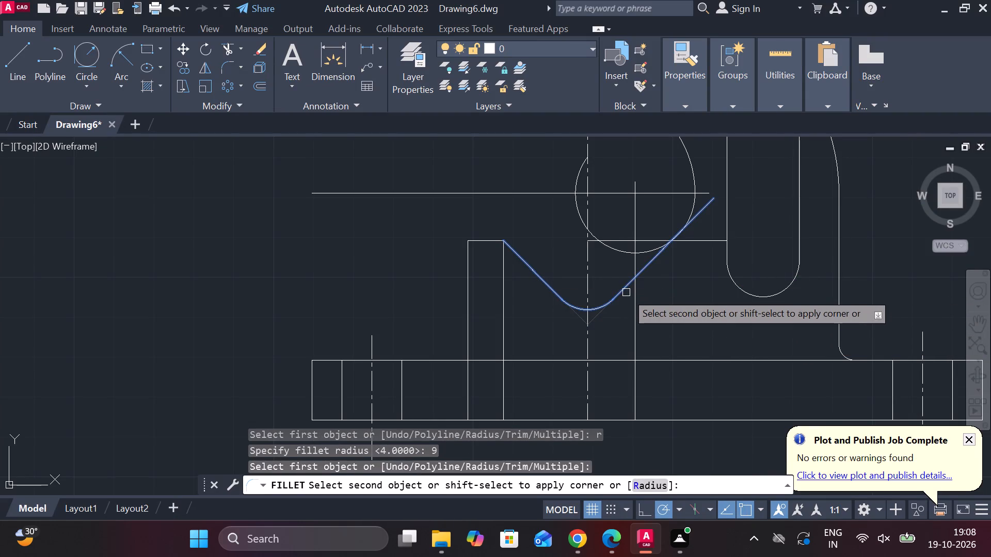
pyautogui.click(626, 292)
# Trim the radius 15 circle's unneeded bottom and left arcs and the right diagonal's overhang, leaving a continuous transition into the V.
pyautogui.moveTo(679, 316); pyautogui.dragTo(661, 317, button='middle')
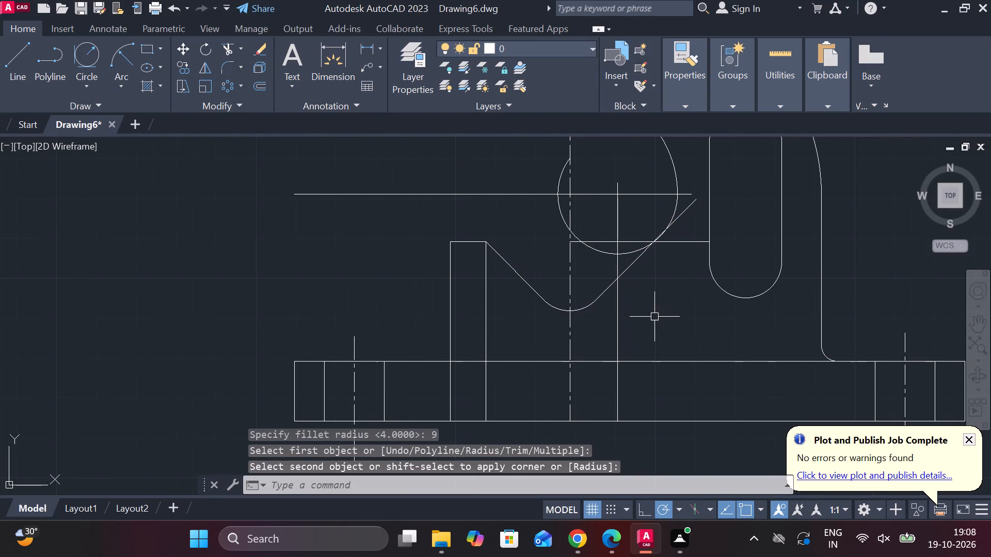
pyautogui.moveTo(652, 317); pyautogui.dragTo(602, 335, button='middle')
pyautogui.write('tr')
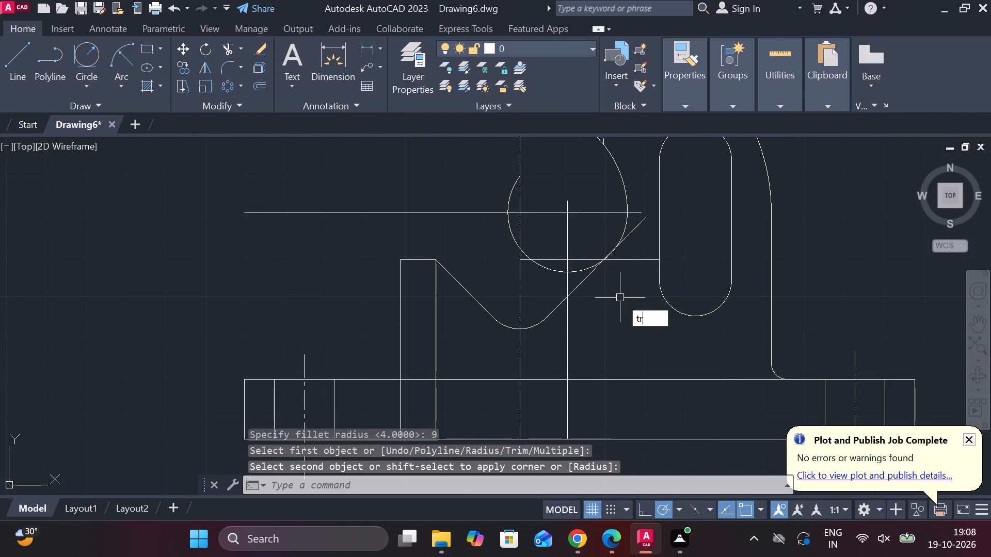
pyautogui.press('space')
pyautogui.click(572, 274)
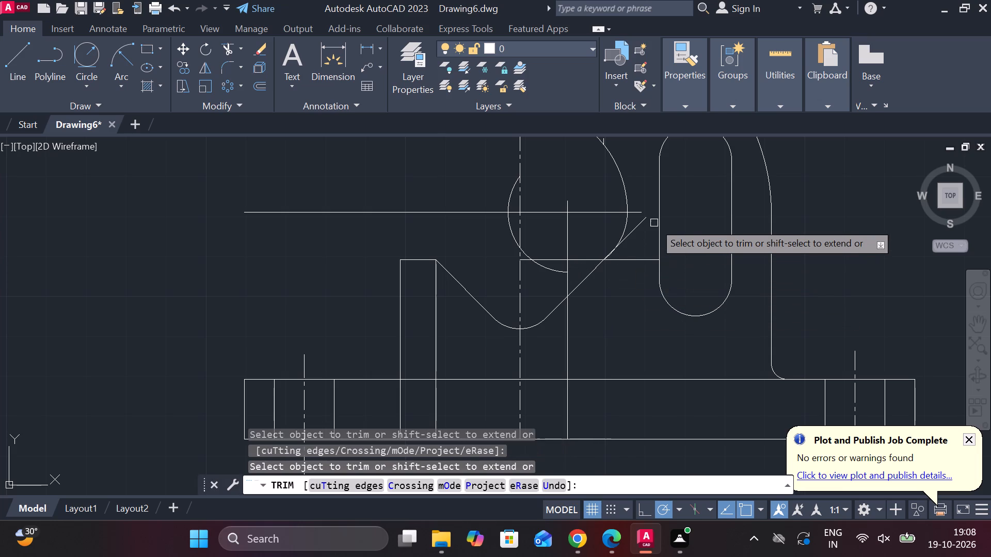
pyautogui.click(642, 222)
pyautogui.click(606, 257)
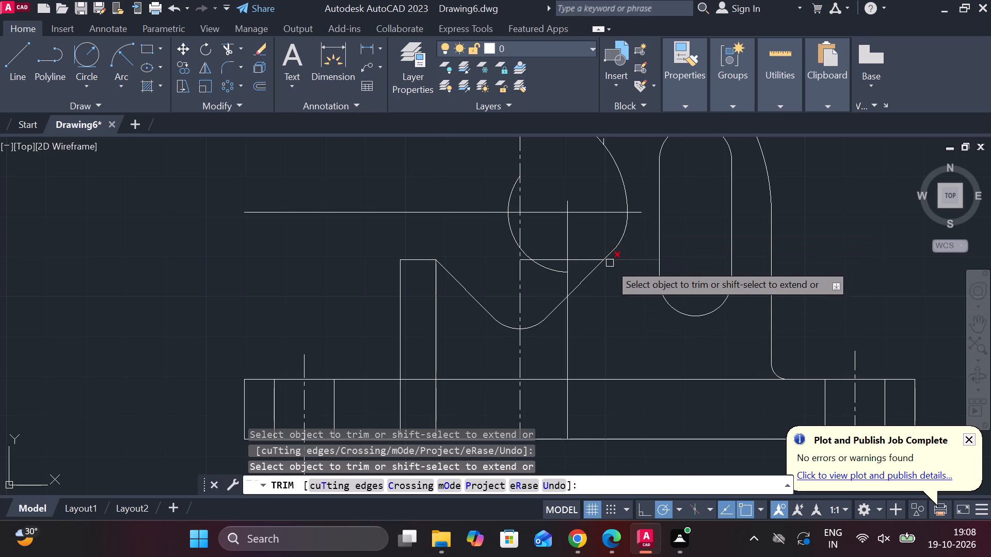
pyautogui.click(549, 271)
pyautogui.click(512, 229)
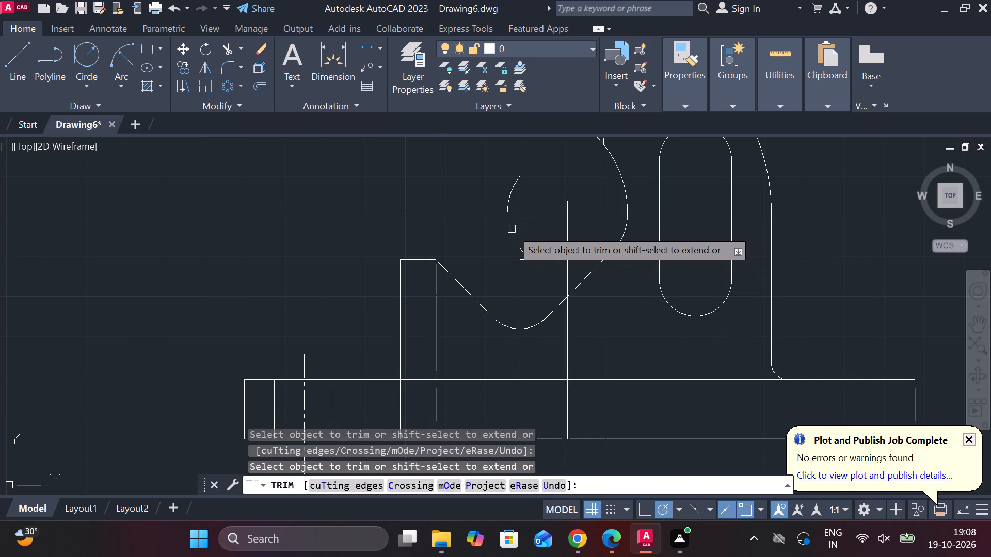
pyautogui.click(512, 202)
pyautogui.click(524, 257)
pyautogui.scroll(-1, 576, 235)
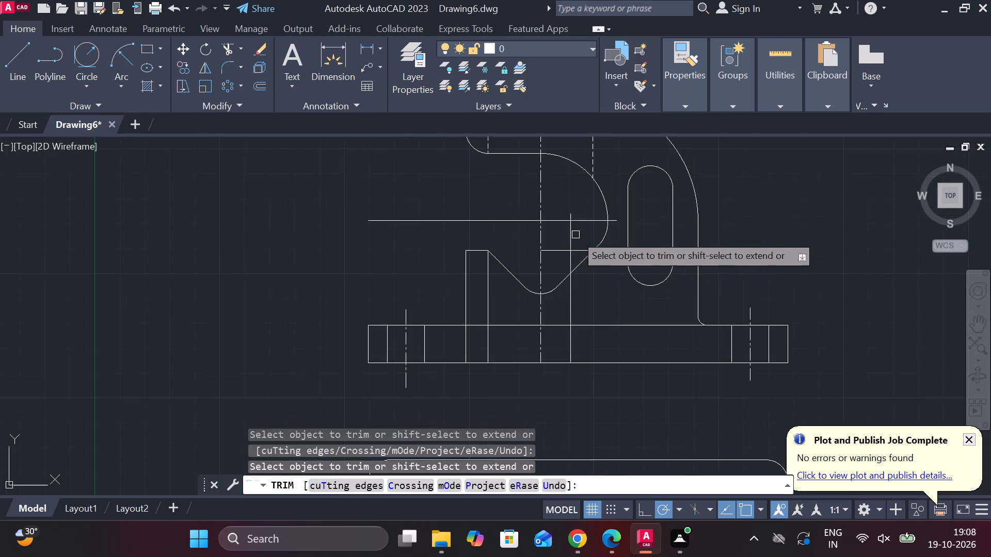
pyautogui.moveTo(611, 284); pyautogui.dragTo(571, 310, button='middle')
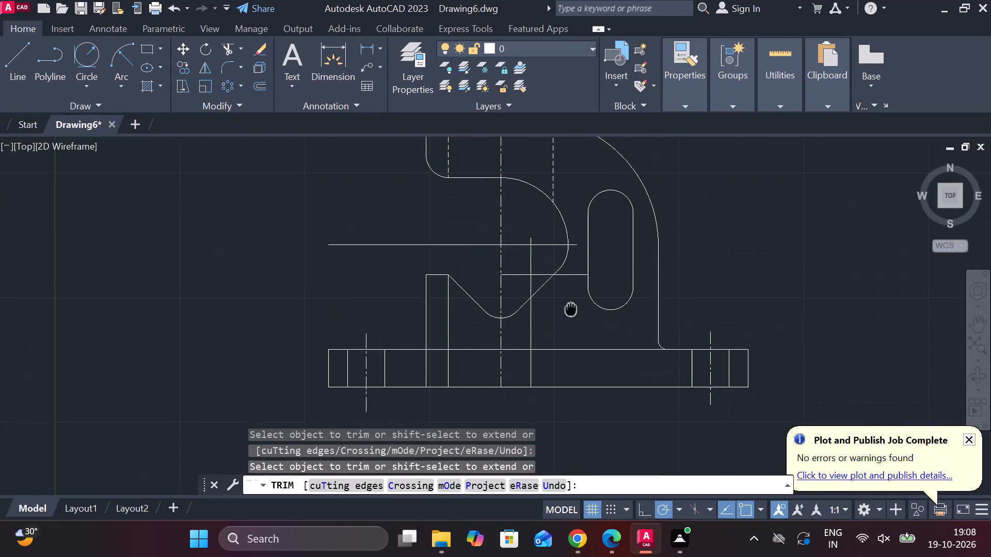
pyautogui.moveTo(571, 310); pyautogui.dragTo(568, 316, button='middle')
pyautogui.scroll(-1, 568, 316)
pyautogui.press('Escape')
# Stretch the right end of the horizontal line through the radius 15 arc's center by about 44.4, past the support's outer edge.
pyautogui.scroll(1, 615, 320)
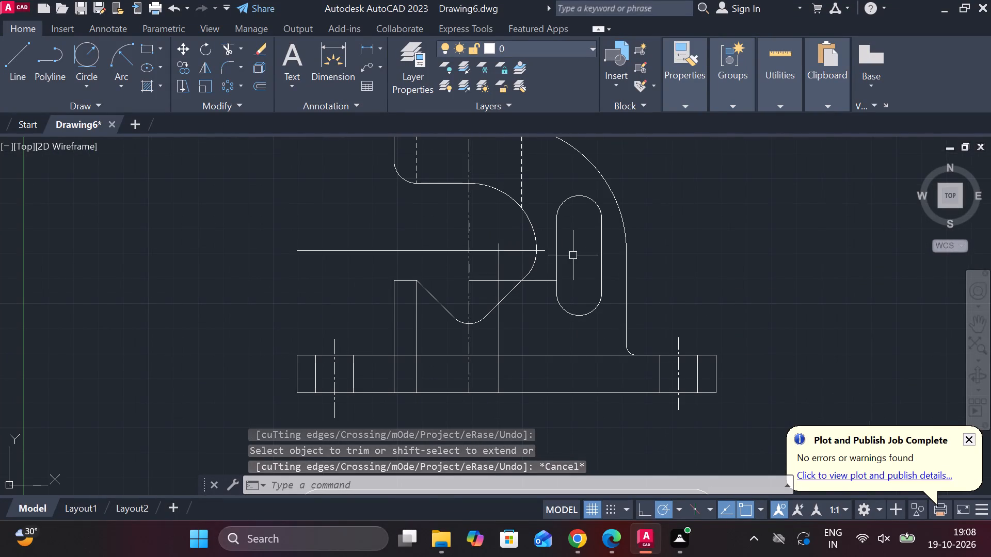
pyautogui.click(481, 254)
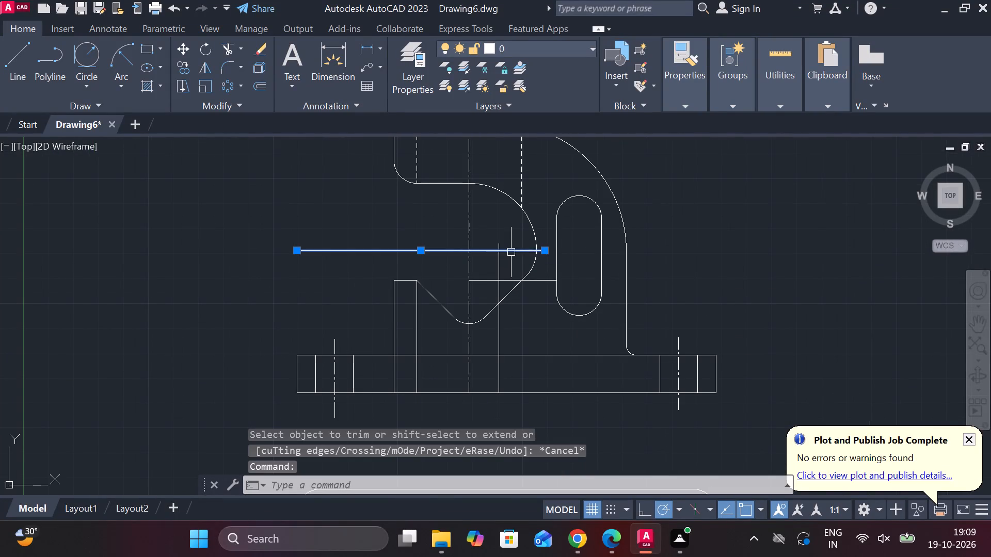
pyautogui.click(541, 252)
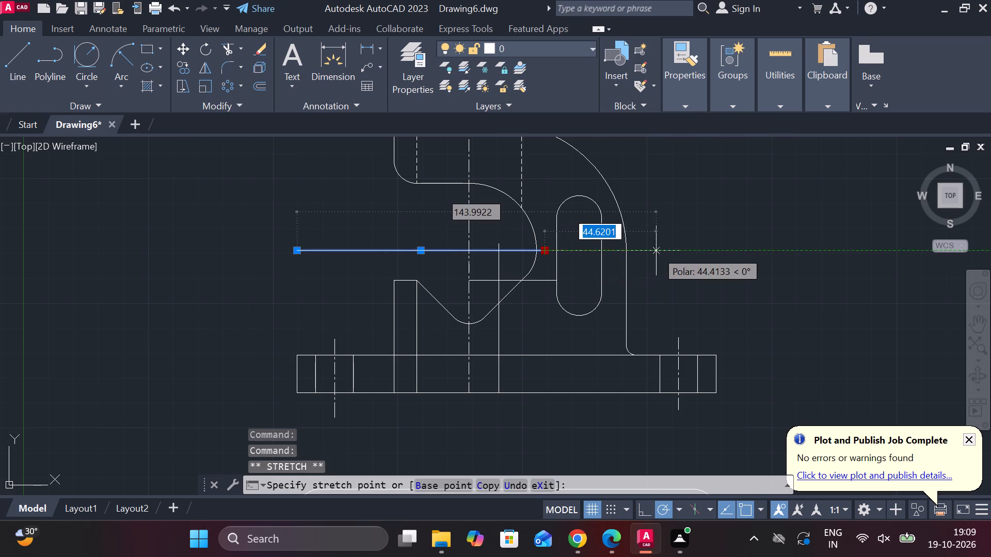
pyautogui.click(656, 251)
pyautogui.press('Escape')
# Lengthen the lower block's top line about 65.45 at its left end and stretch its right end past the support's outer edge.
pyautogui.click(495, 282)
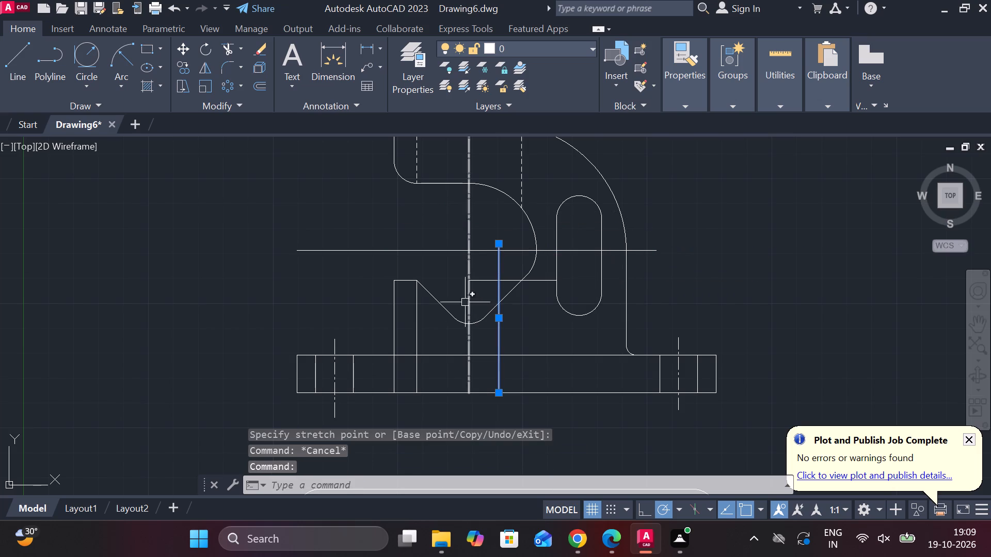
pyautogui.click(482, 282)
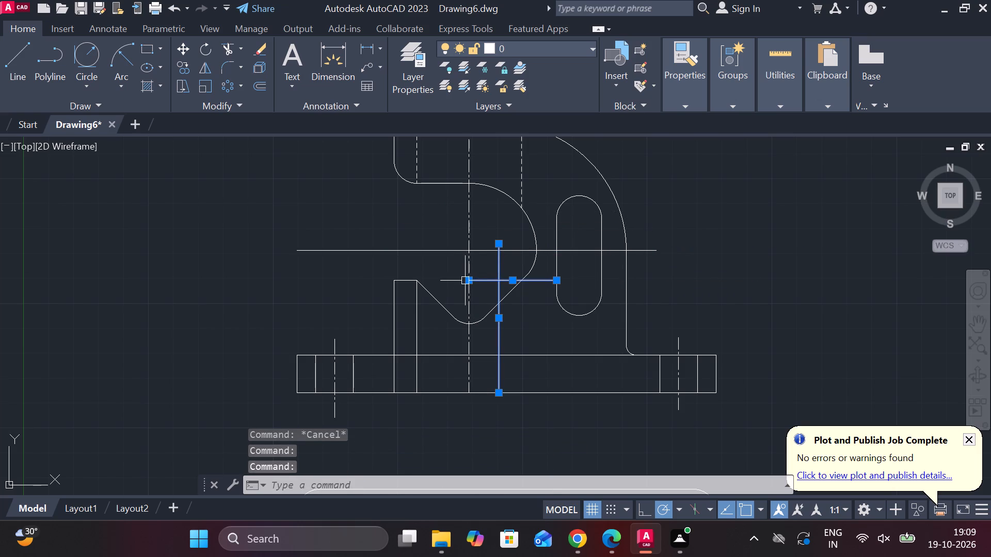
pyautogui.click(468, 281)
pyautogui.click(306, 285)
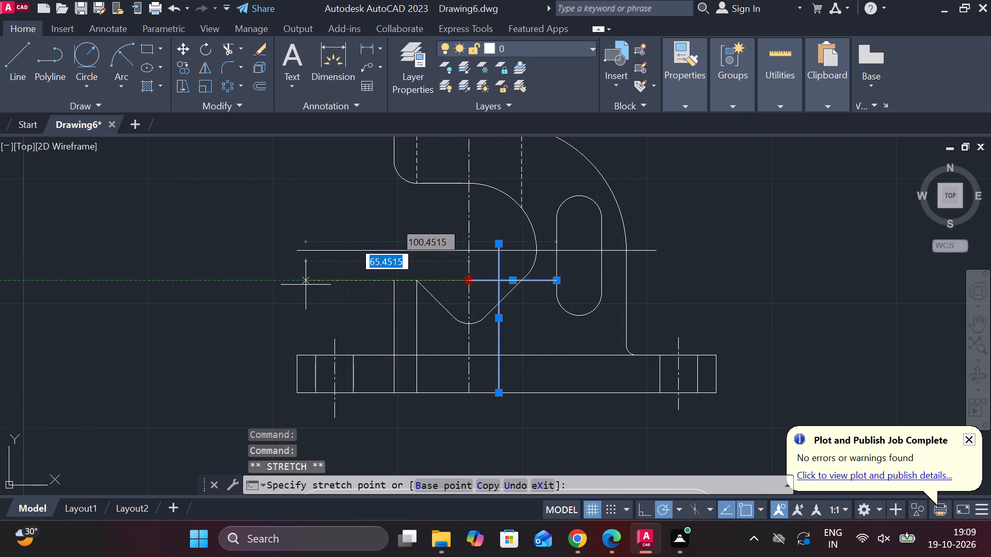
pyautogui.press('Escape')
pyautogui.click(539, 281)
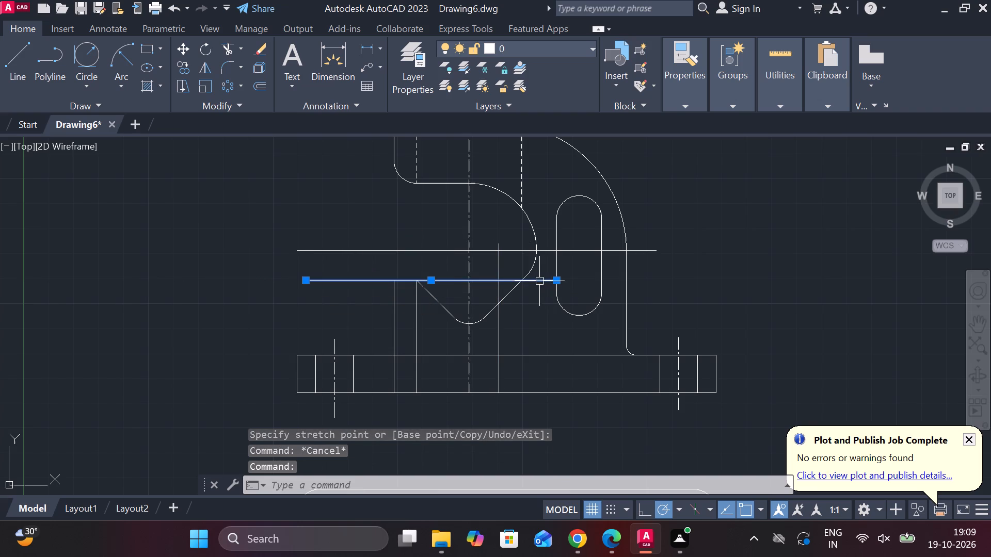
pyautogui.click(559, 281)
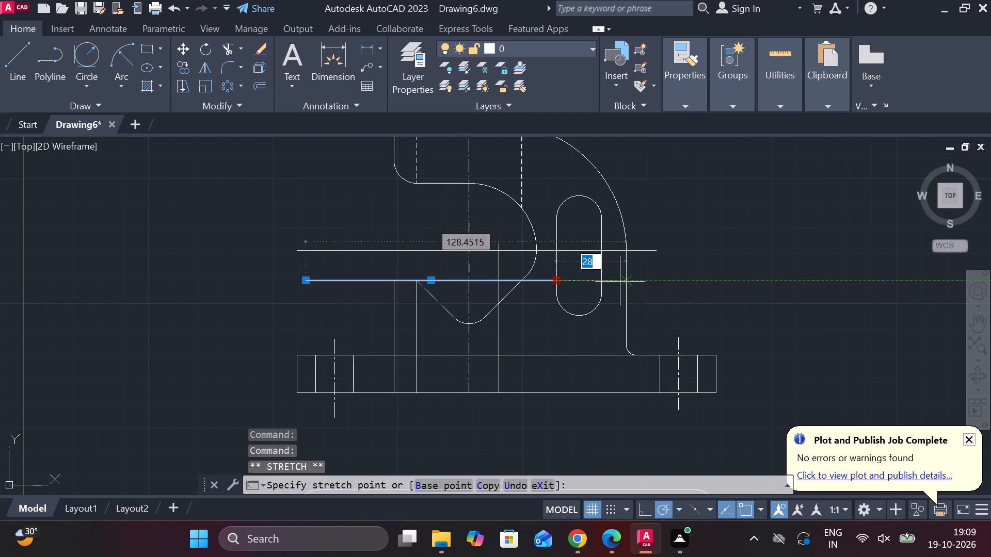
pyautogui.click(655, 282)
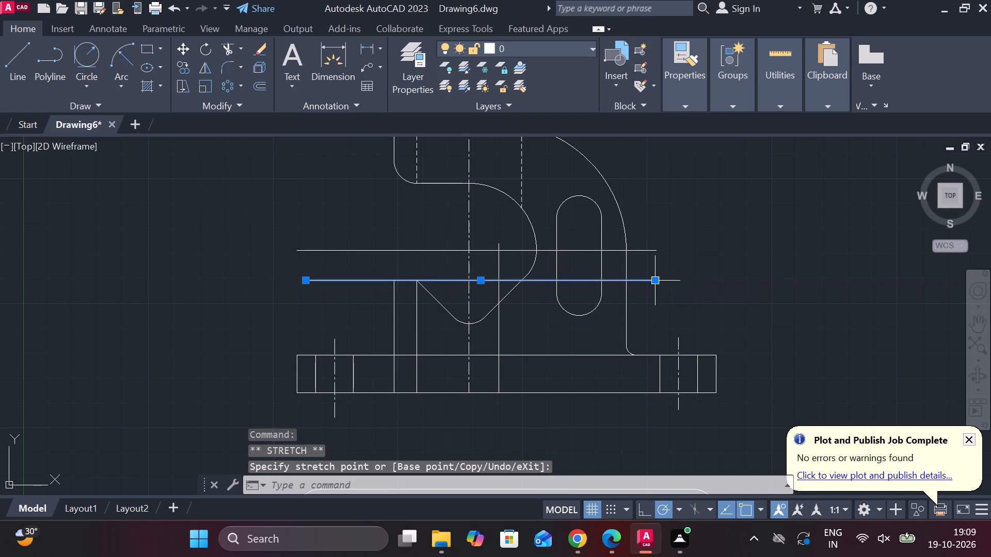
pyautogui.press('Escape')
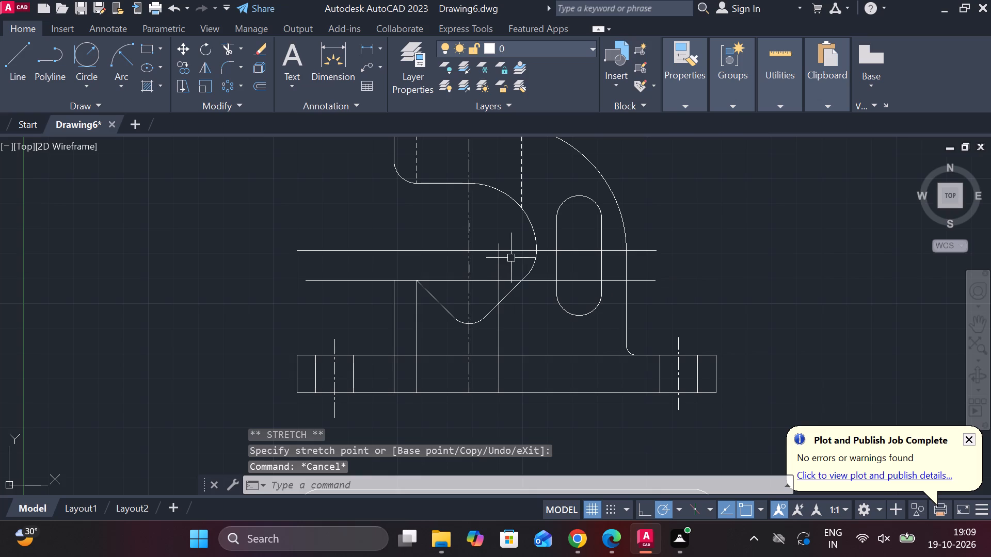
# Trim the upright line through the V where it overhangs the upper long horizontal line.
pyautogui.moveTo(515, 296); pyautogui.dragTo(508, 319, button='middle')
pyautogui.scroll(1, 495, 287)
pyautogui.write('tr')
pyautogui.press('space')
pyautogui.click(491, 261)
pyautogui.scroll(-1, 505, 255)
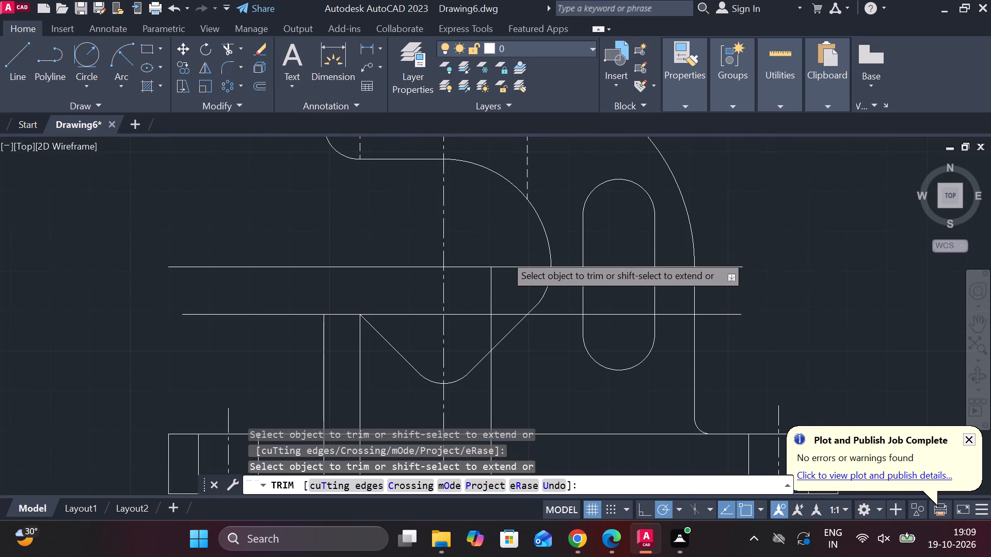
pyautogui.scroll(-1, 505, 255)
pyautogui.press('Escape')
# Set the linetype of the two long horizontal lines and the upright line through the V's right side to DASHED.
pyautogui.click(460, 262)
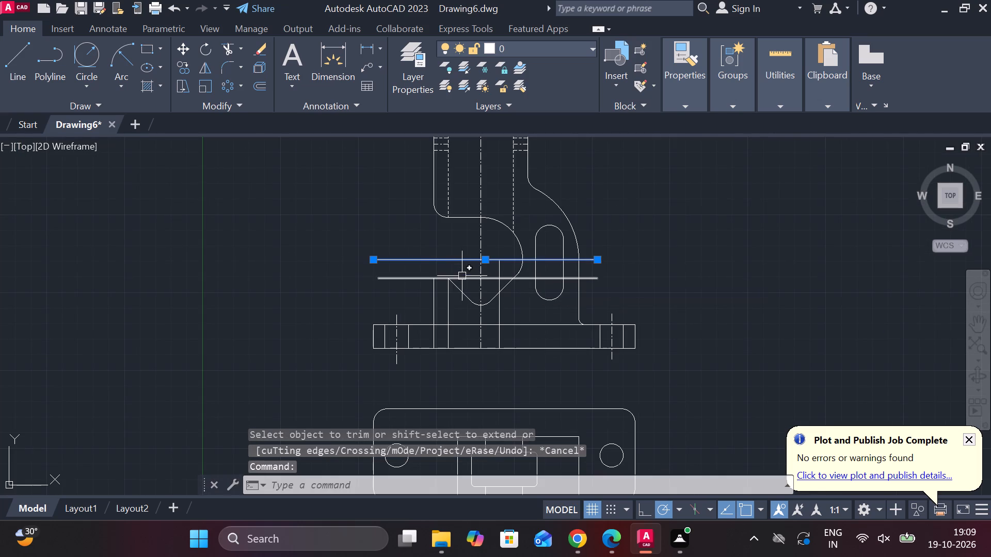
pyautogui.click(462, 276)
pyautogui.click(498, 308)
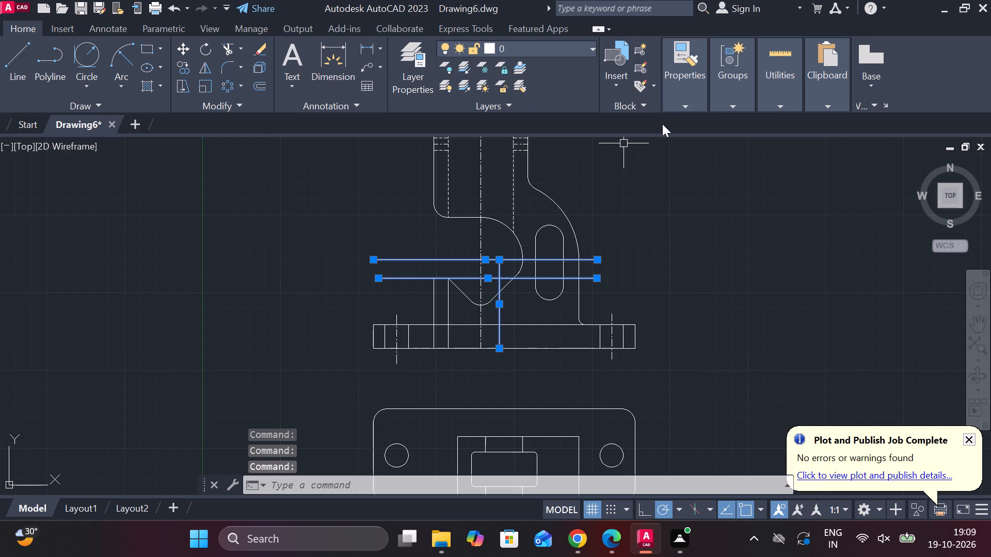
pyautogui.click(696, 104)
pyautogui.click(755, 168)
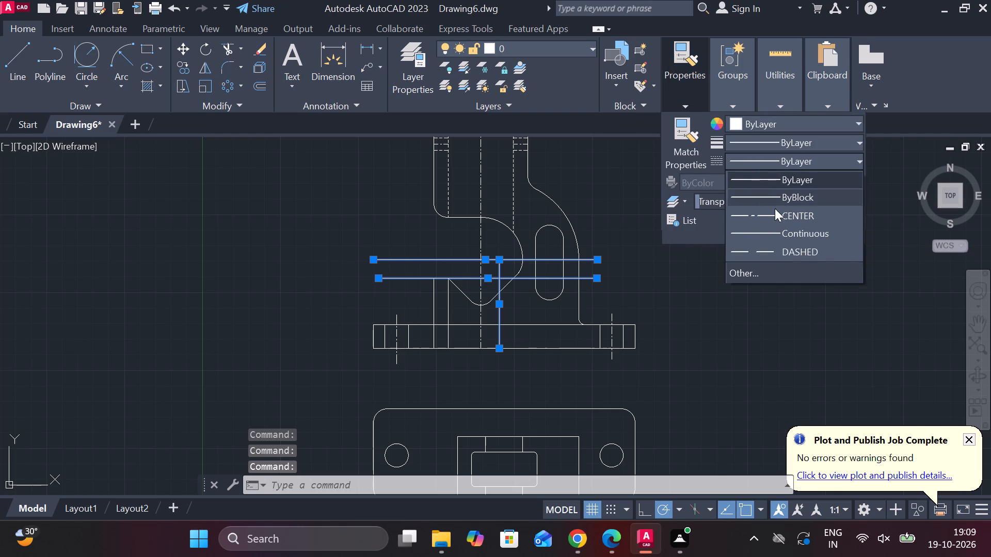
pyautogui.click(770, 251)
pyautogui.press('Escape')
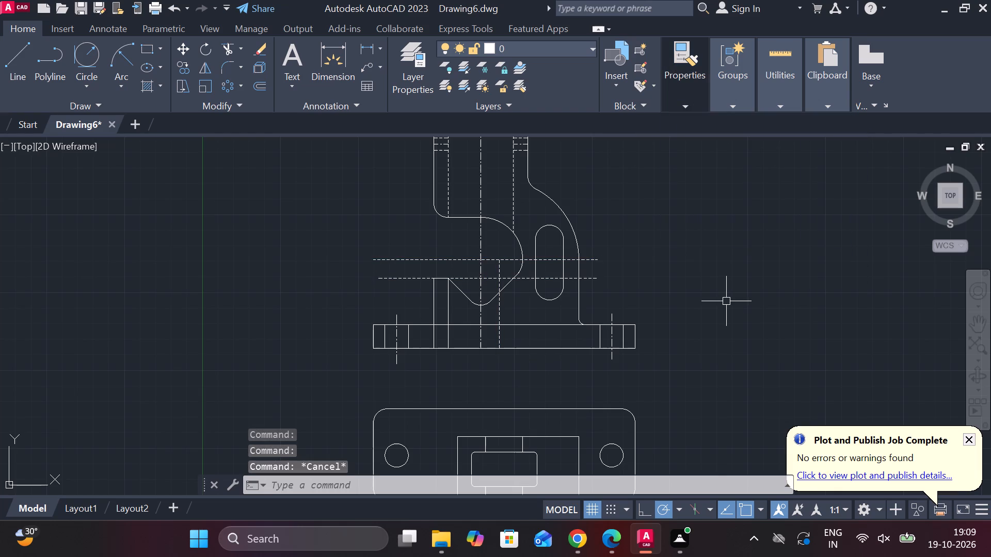
# Trim the base plate's top edge across the support and the two left uprights' segments inside the plate, opening the profile.
pyautogui.scroll(1, 626, 278)
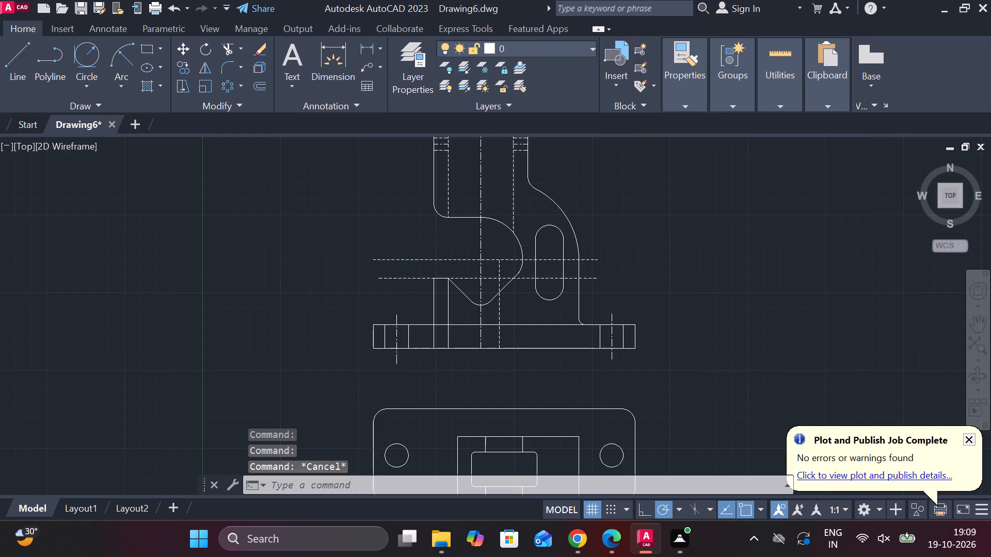
pyautogui.scroll(2, 367, 297)
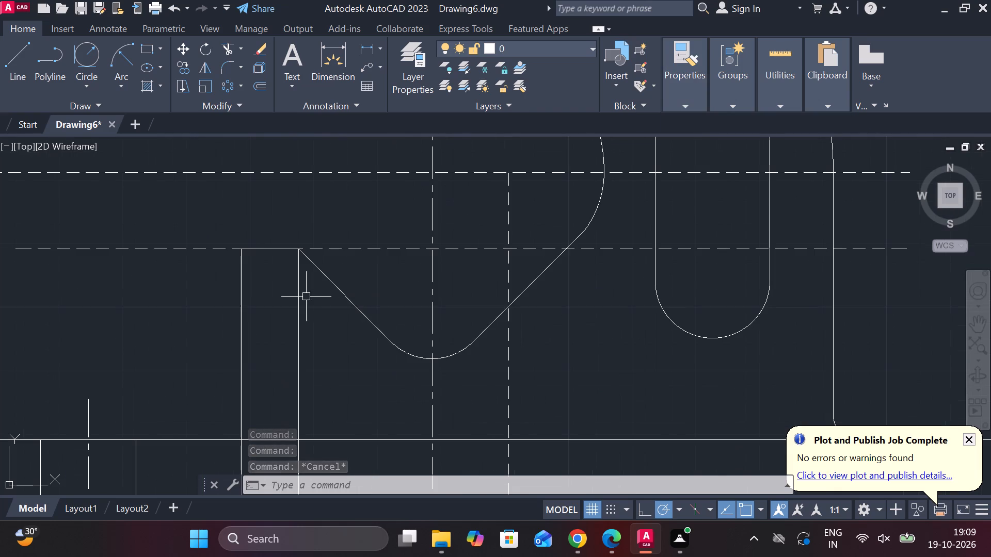
pyautogui.scroll(-2, 338, 327)
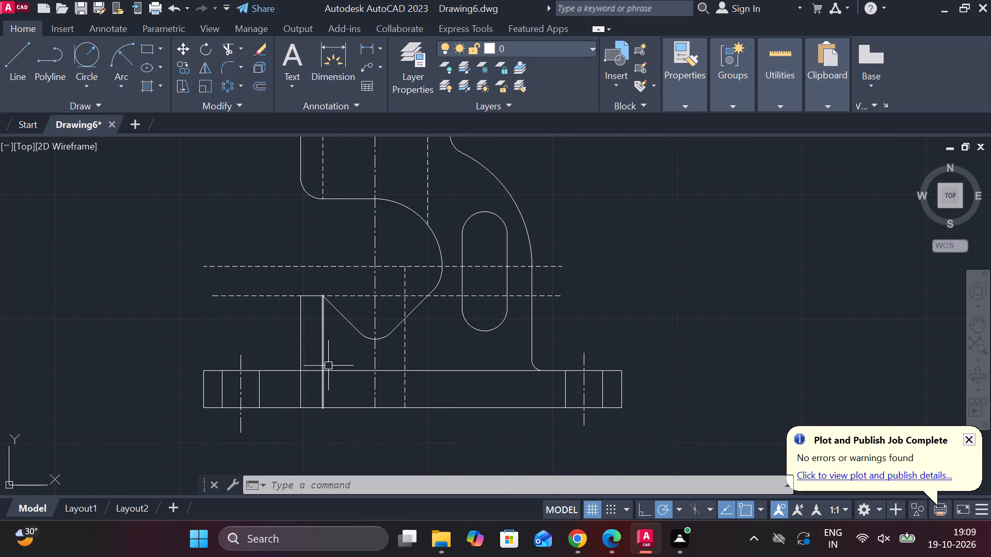
pyautogui.middleClick(364, 365)
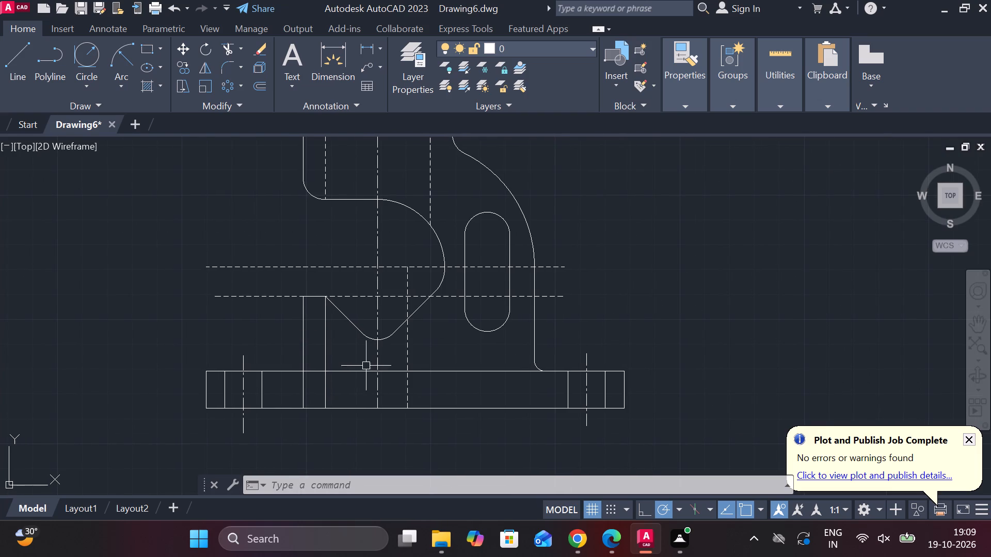
pyautogui.write('tr')
pyautogui.press('space')
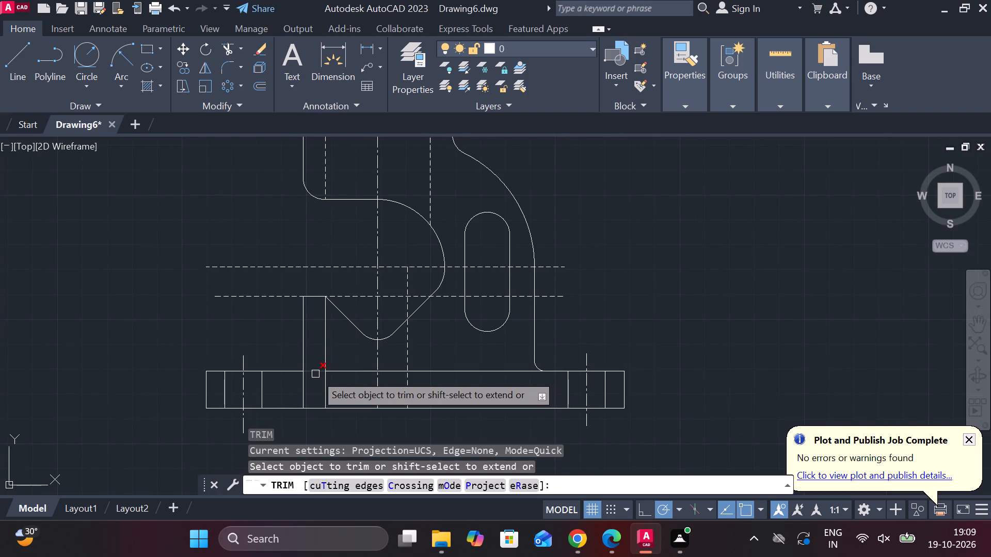
pyautogui.click(315, 374)
pyautogui.click(303, 392)
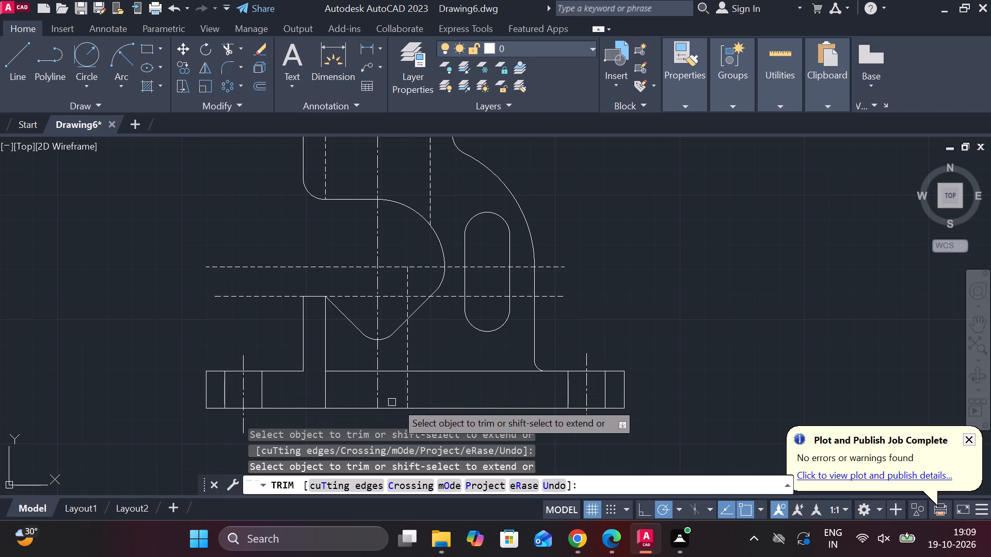
pyautogui.click(327, 388)
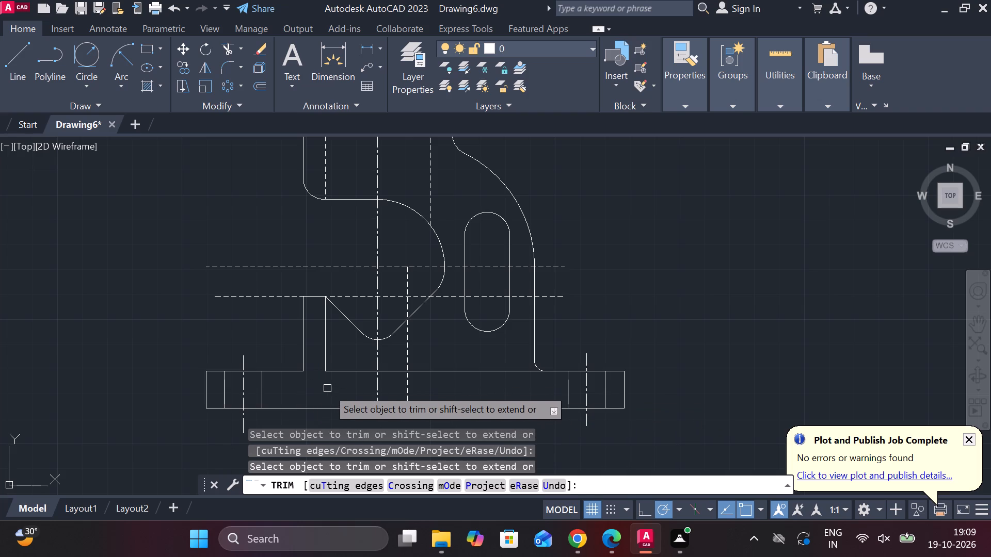
pyautogui.click(340, 373)
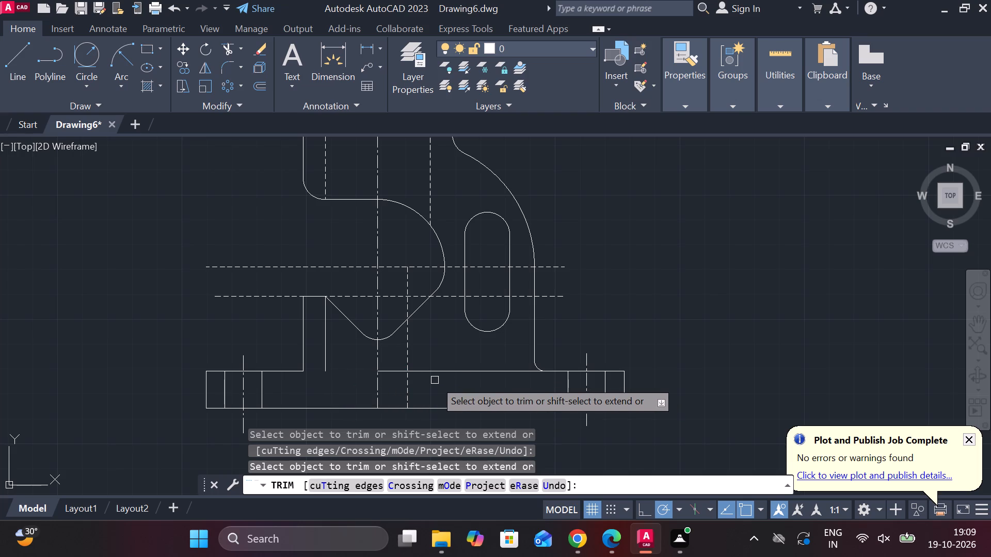
pyautogui.click(453, 373)
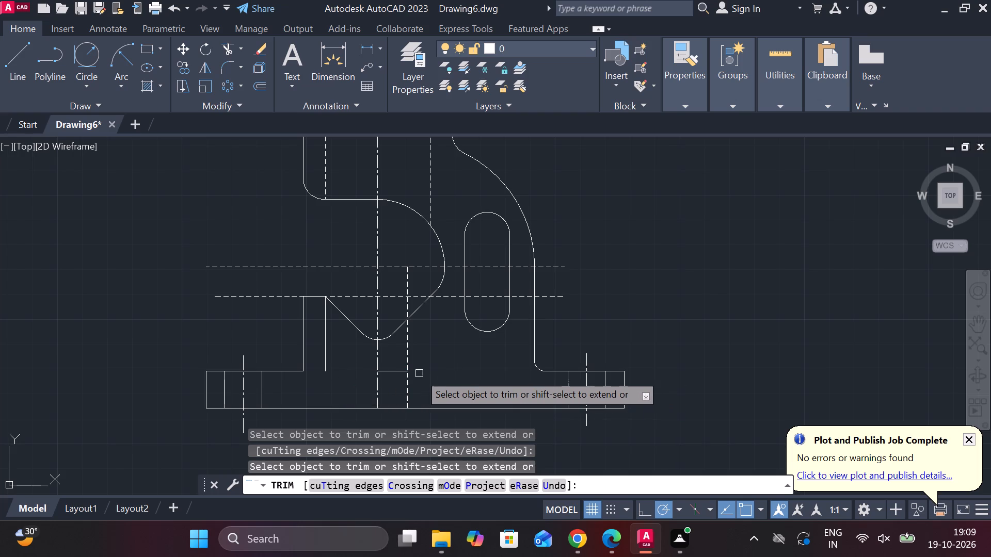
pyautogui.click(398, 372)
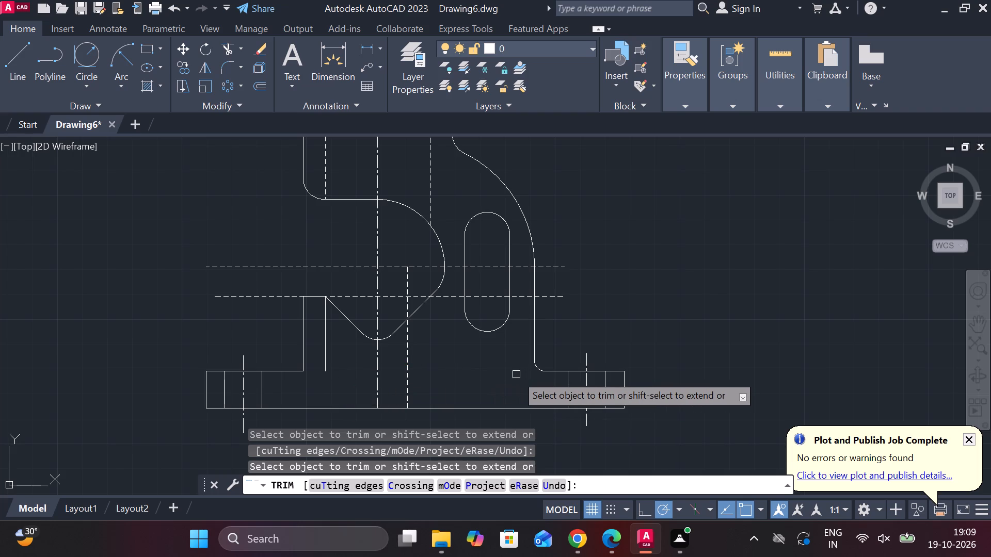
pyautogui.press('Escape')
# Extend the inner upright line at the V's left corner down to the base plate's bottom edge.
pyautogui.write('ex')
pyautogui.press('space')
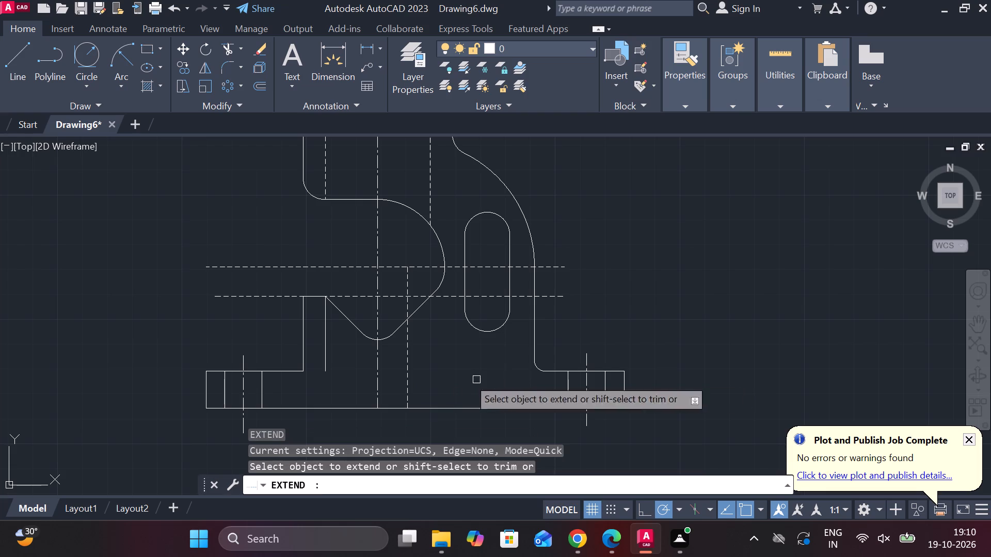
pyautogui.click(327, 350)
pyautogui.press('Escape')
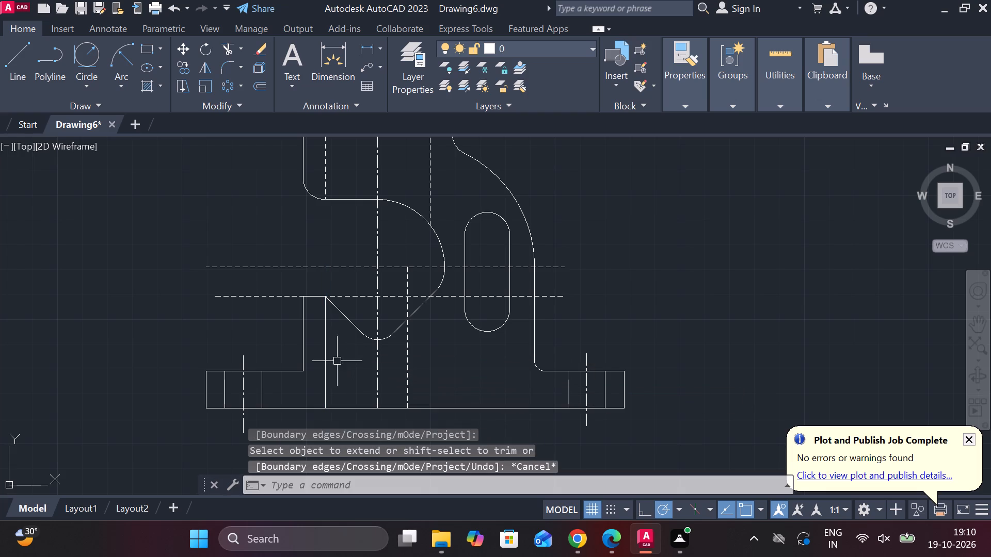
# Set the linetype of the inner upright line below the V's left corner to DASHED.
pyautogui.click(327, 353)
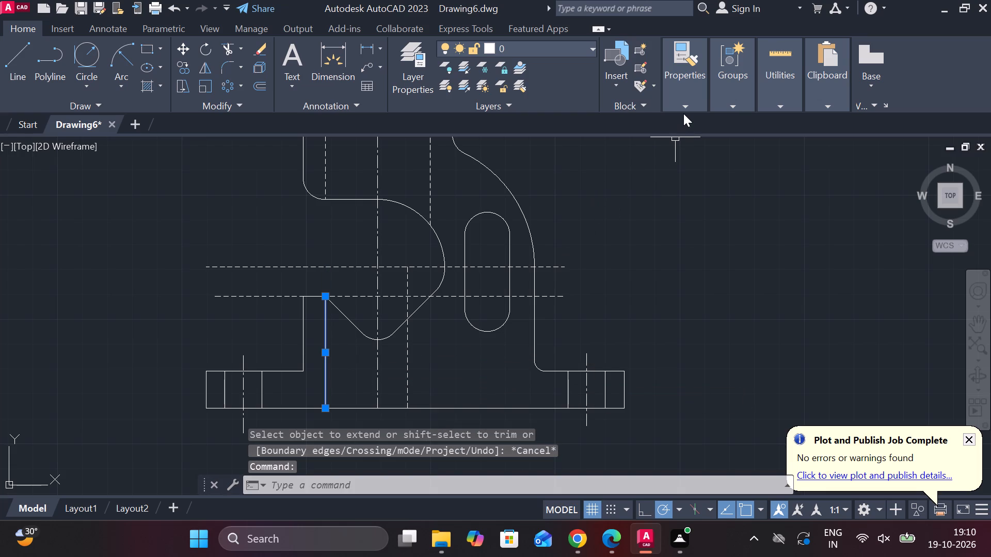
pyautogui.click(696, 105)
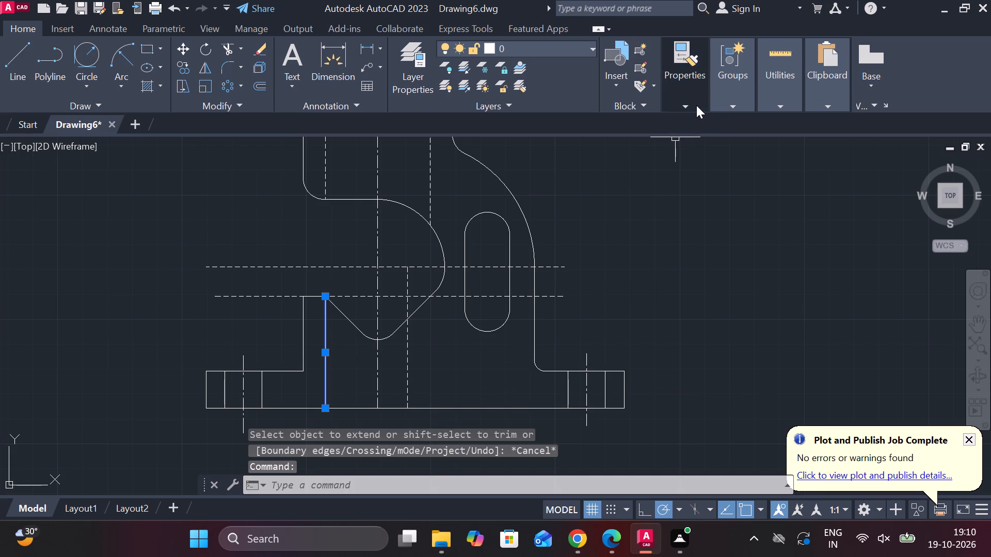
pyautogui.click(788, 155)
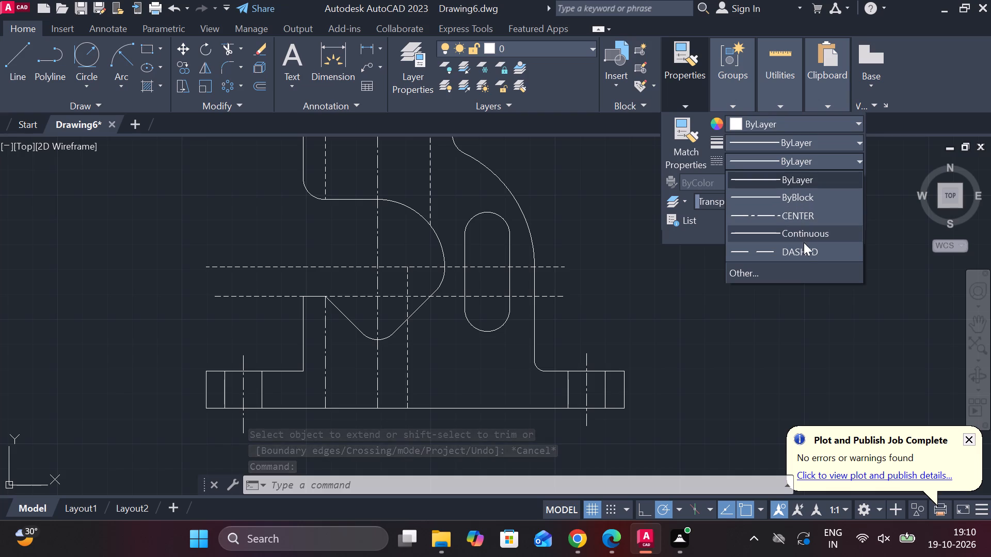
pyautogui.click(803, 247)
pyautogui.press('Escape')
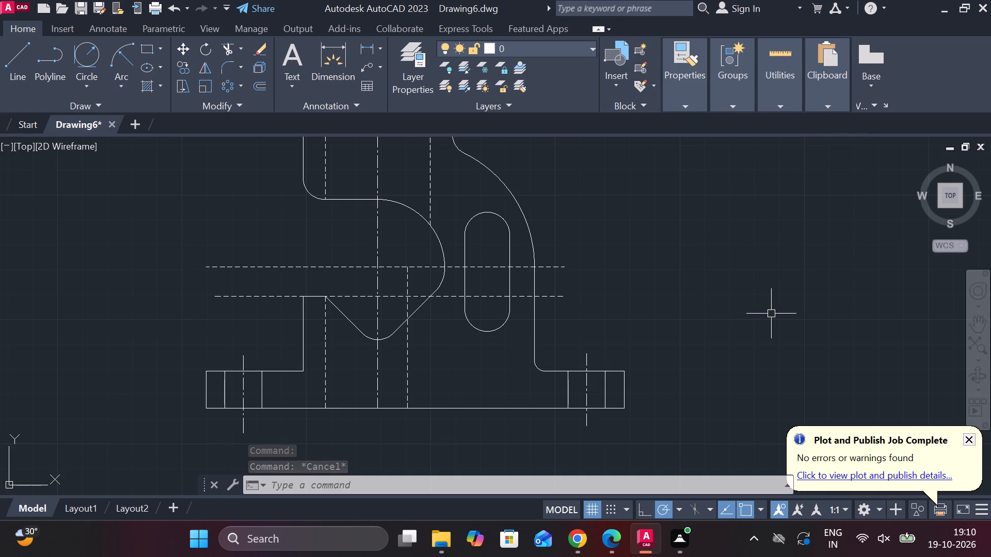
# Fillet the corner between the left block's outer upright and the base plate's top edge with radius 9.
pyautogui.scroll(-1, 533, 283)
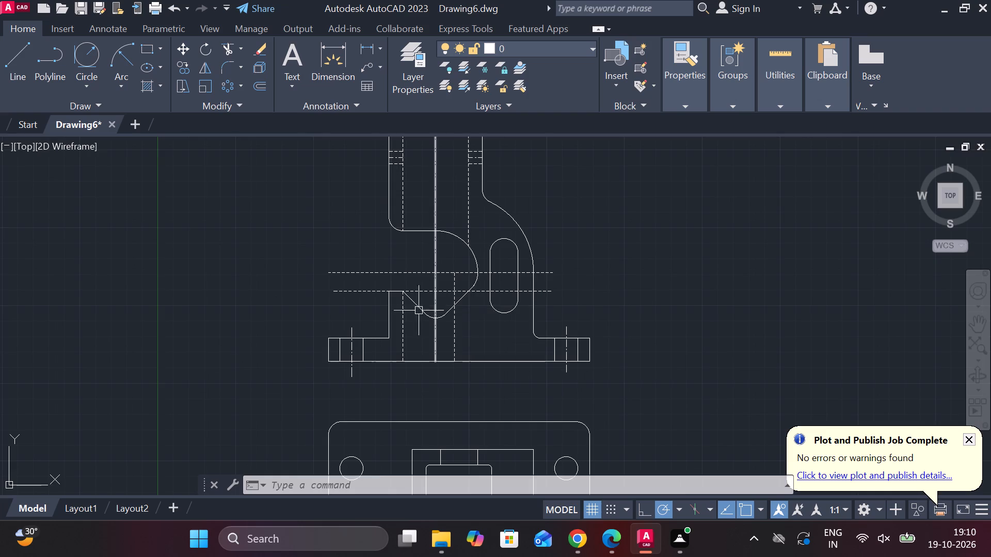
pyautogui.scroll(2, 410, 303)
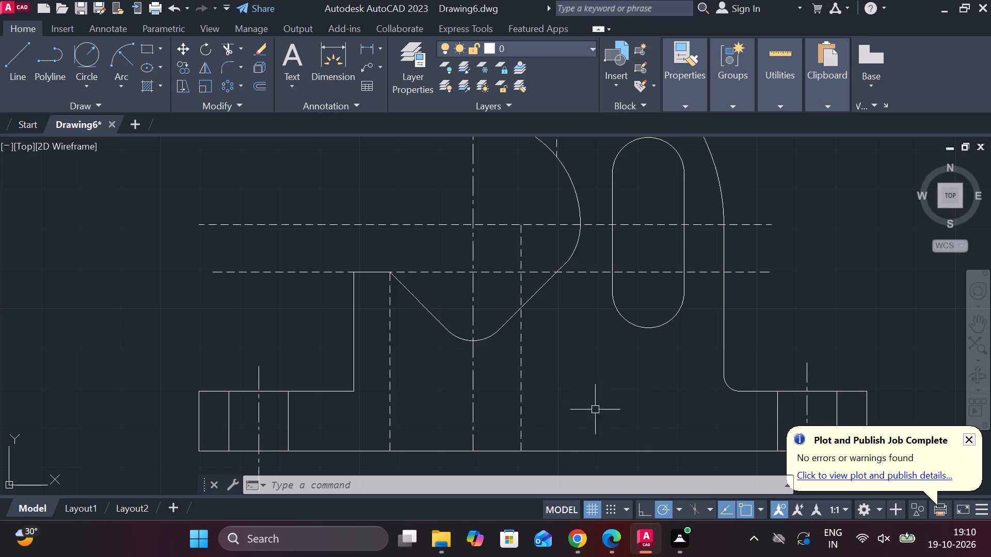
pyautogui.scroll(-1, 507, 345)
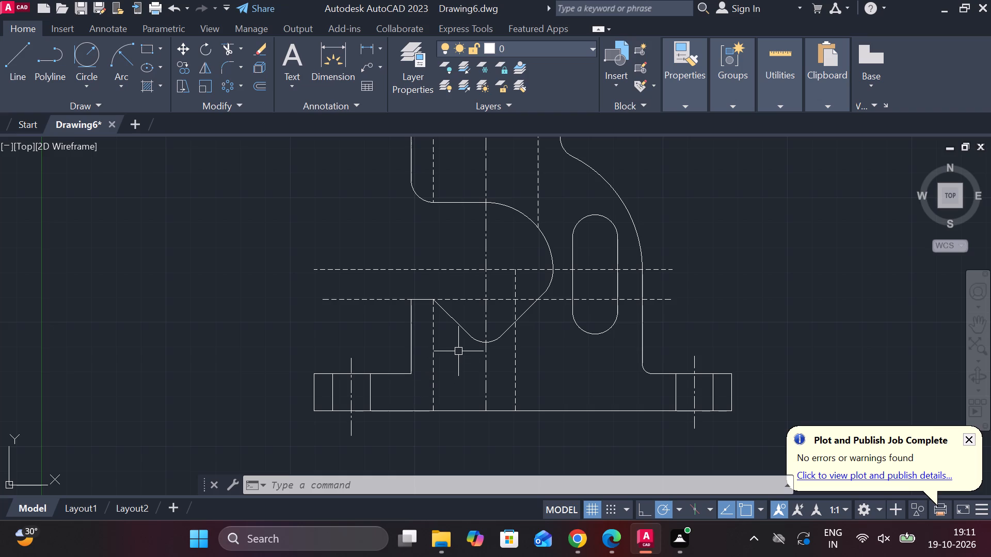
pyautogui.scroll(1, 463, 372)
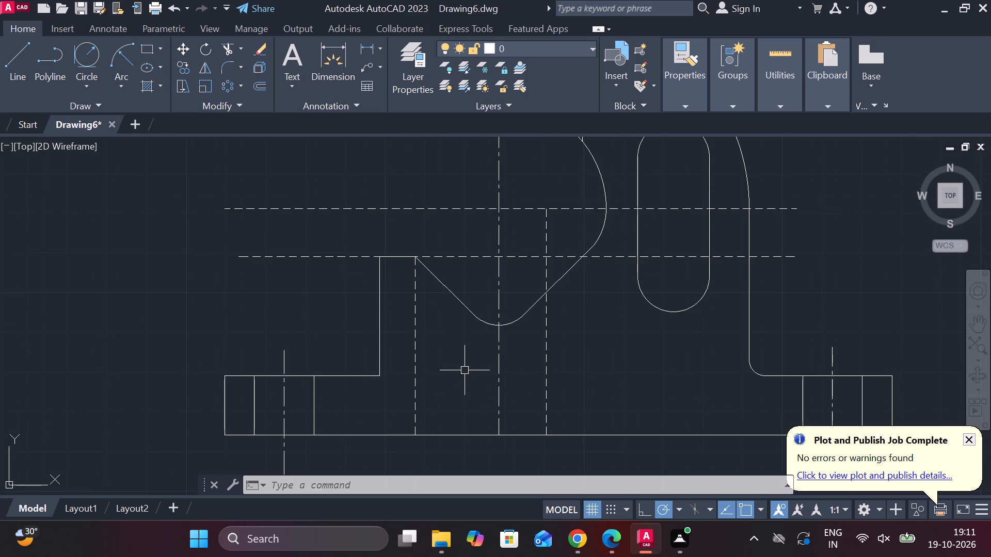
pyautogui.moveTo(466, 346); pyautogui.dragTo(482, 366, button='middle')
pyautogui.scroll(2, 499, 316)
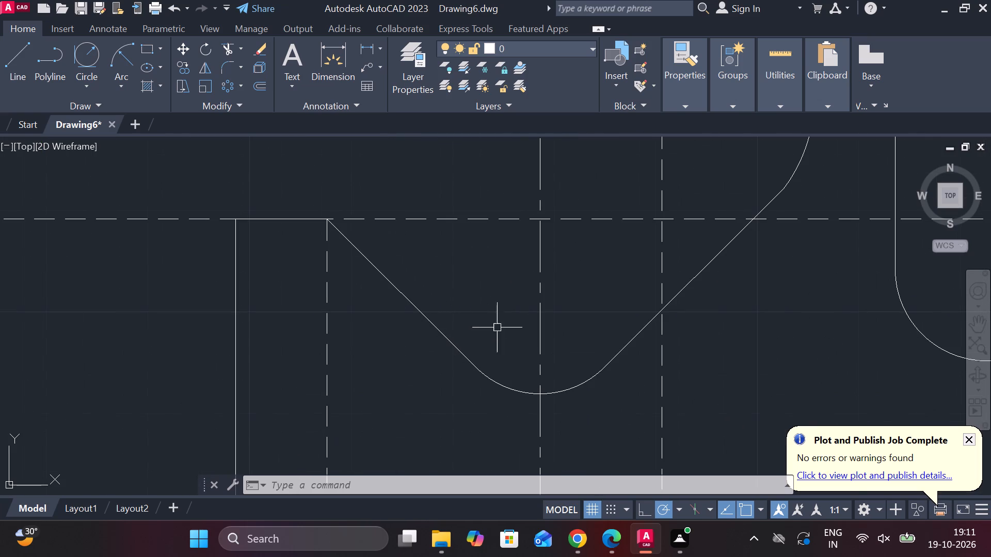
pyautogui.scroll(-2, 500, 327)
pyautogui.moveTo(466, 381); pyautogui.dragTo(494, 354, button='middle')
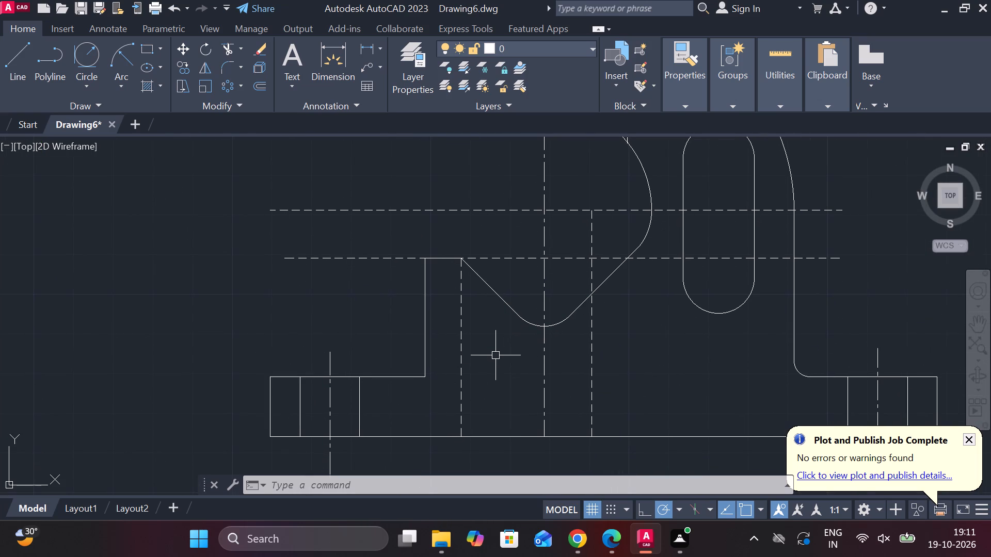
pyautogui.press('Escape')
pyautogui.press('f')
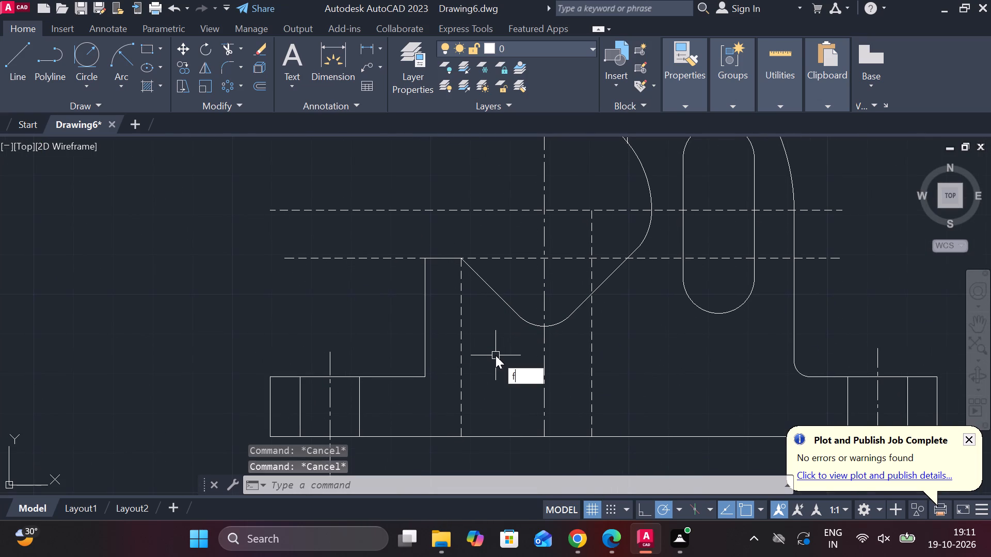
pyautogui.press('space')
pyautogui.write('r 9')
pyautogui.press('Return')
pyautogui.click(427, 338)
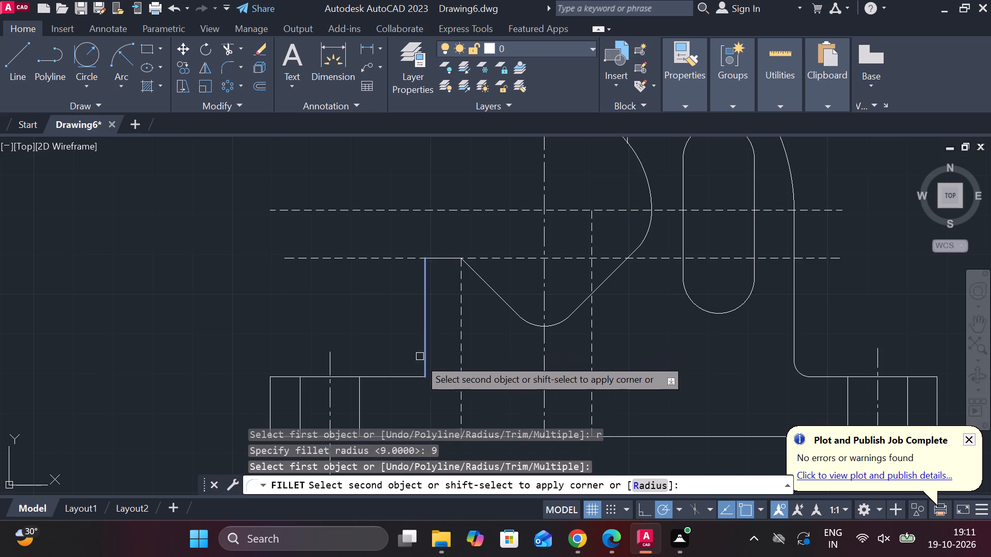
pyautogui.click(412, 376)
# Set the linetype of the four bolt-hole edge lines in the front view's base plate to DASHED.
pyautogui.scroll(-1, 472, 373)
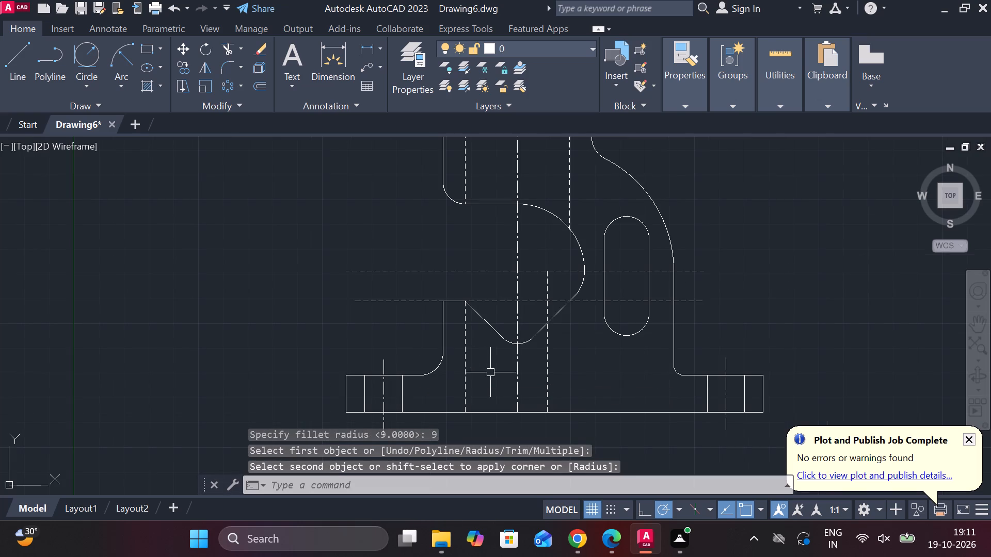
pyautogui.moveTo(599, 368); pyautogui.dragTo(592, 368, button='middle')
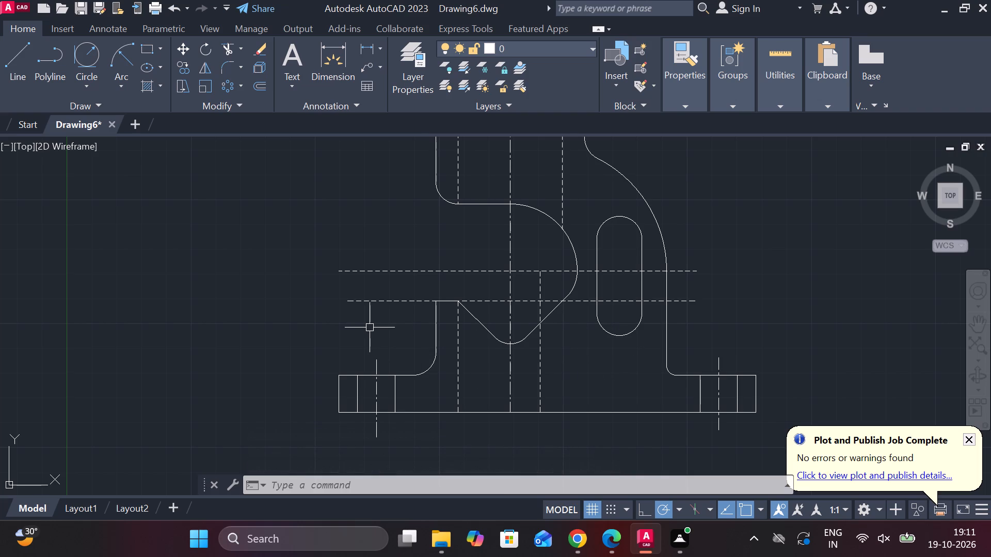
pyautogui.moveTo(710, 294); pyautogui.dragTo(676, 318, button='middle')
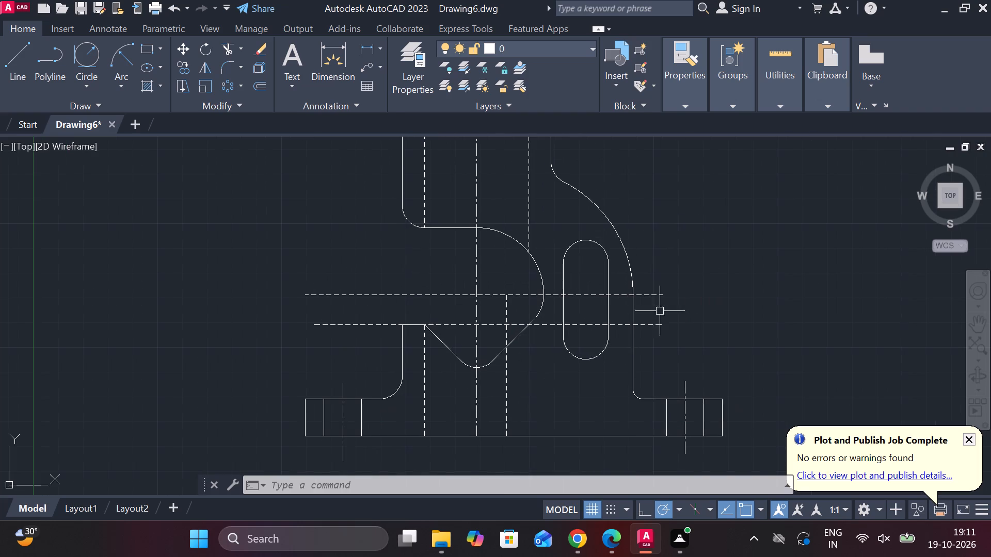
pyautogui.scroll(1, 567, 236)
pyautogui.moveTo(569, 252); pyautogui.dragTo(557, 346, button='middle')
pyautogui.scroll(-2, 556, 318)
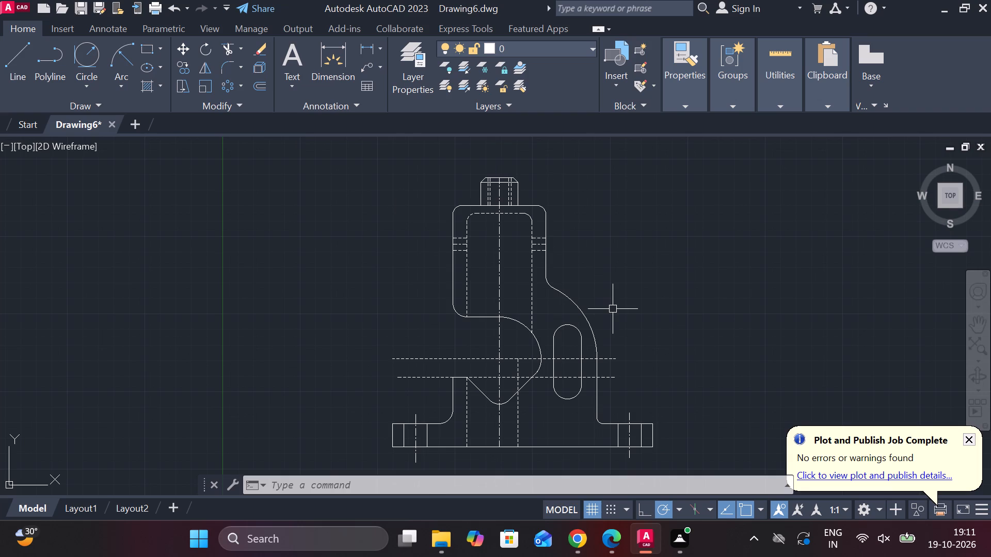
pyautogui.middleClick(634, 344)
pyautogui.moveTo(635, 349); pyautogui.dragTo(634, 346, button='middle')
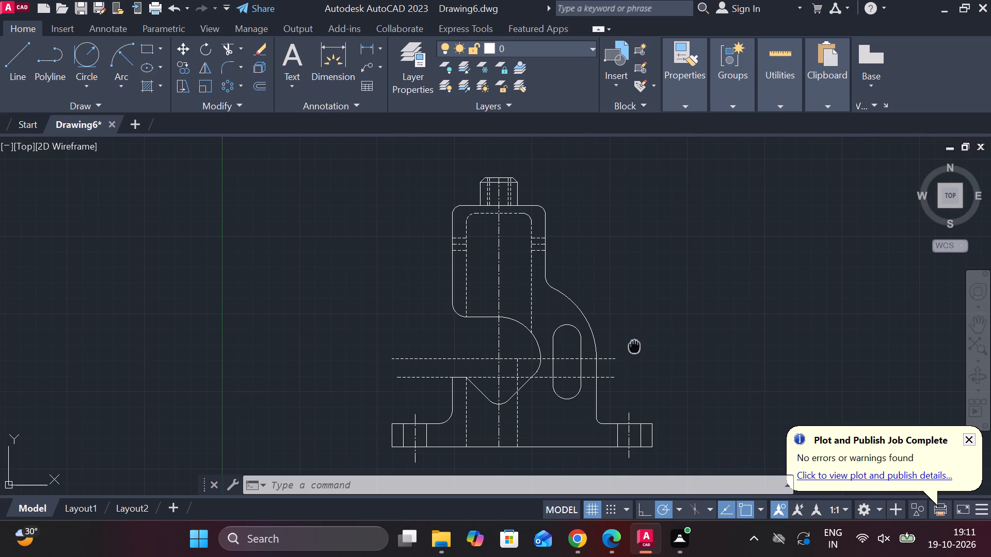
pyautogui.moveTo(634, 346); pyautogui.dragTo(650, 219, button='middle')
pyautogui.click(658, 306)
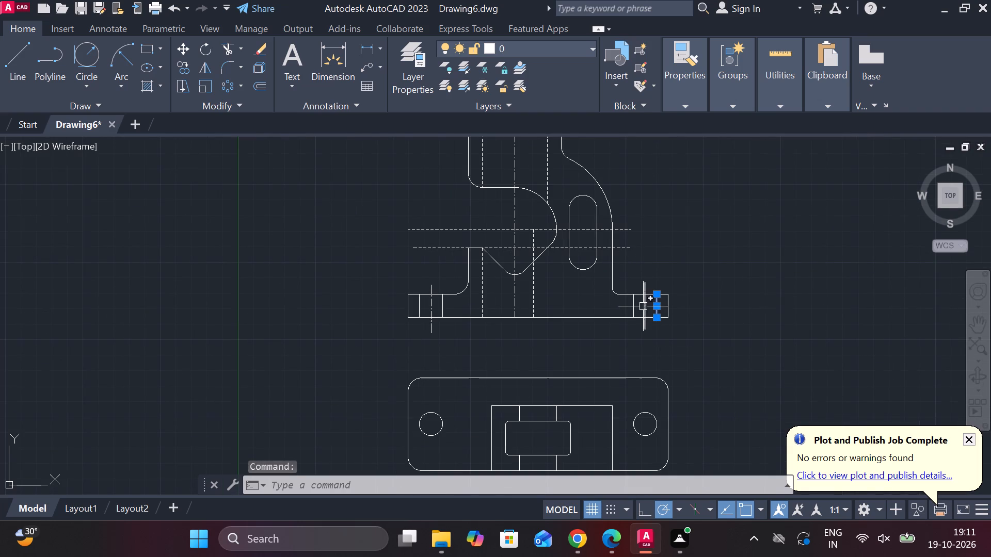
pyautogui.click(635, 306)
pyautogui.click(441, 302)
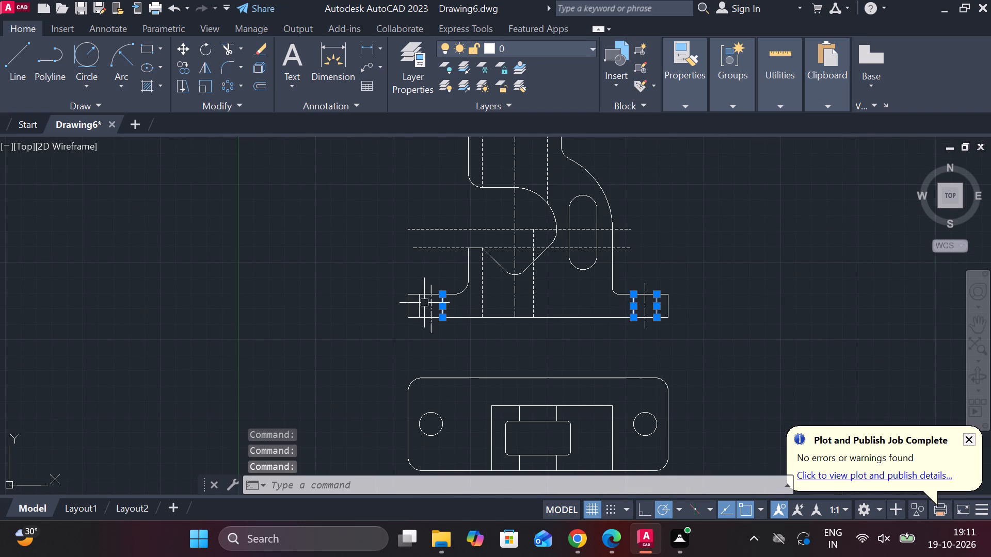
pyautogui.click(421, 303)
pyautogui.click(686, 112)
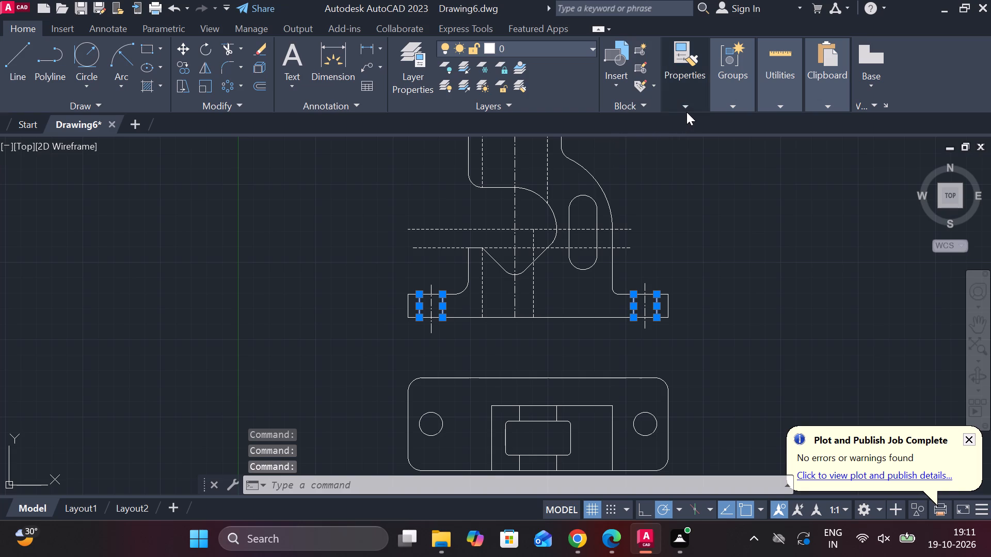
pyautogui.click(816, 164)
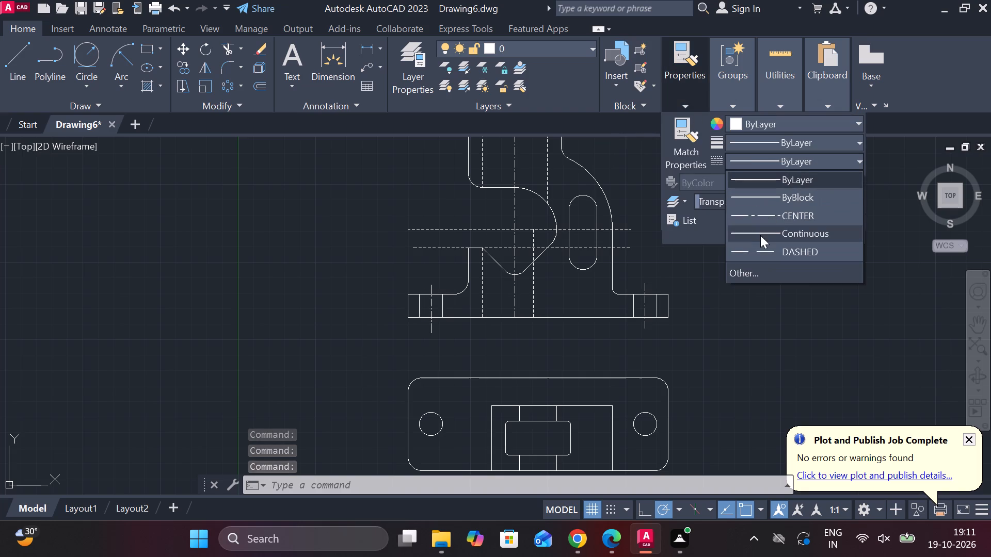
pyautogui.click(736, 251)
pyautogui.press('Escape')
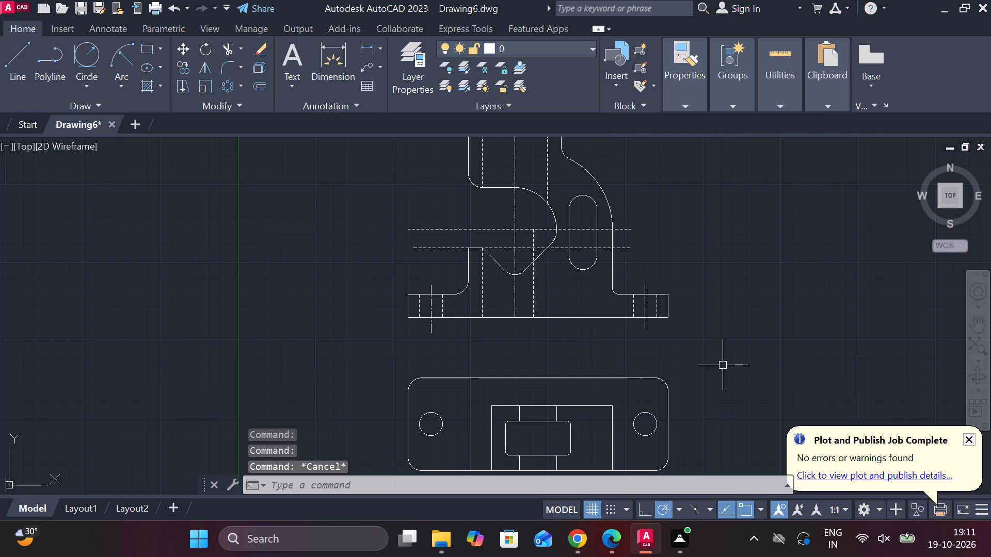
# Fillet both upper outer corners of the base plate in the front view with radius 4.
pyautogui.scroll(1, 419, 356)
pyautogui.press('Escape')
pyautogui.write('f r')
pyautogui.press('space')
pyautogui.press('4')
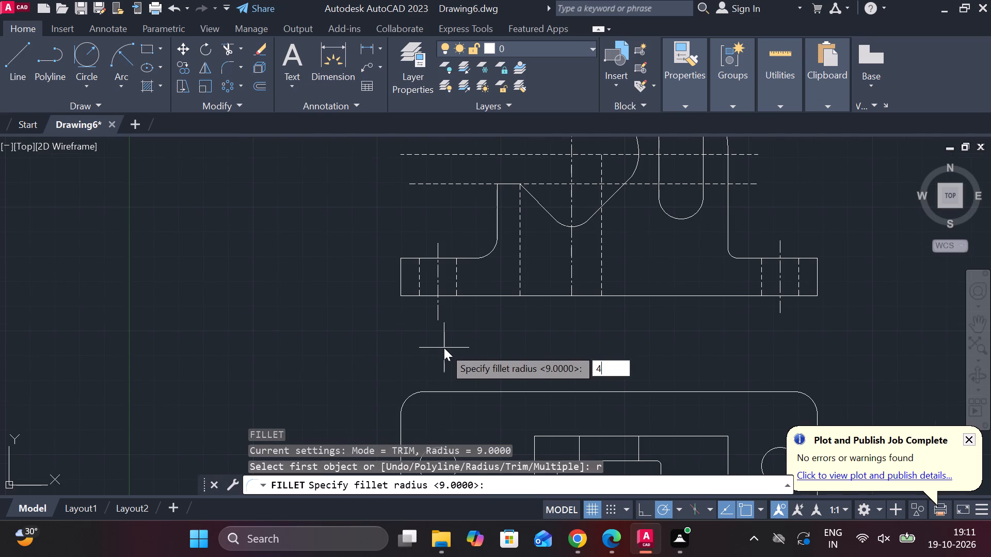
pyautogui.press('Return')
pyautogui.click(407, 258)
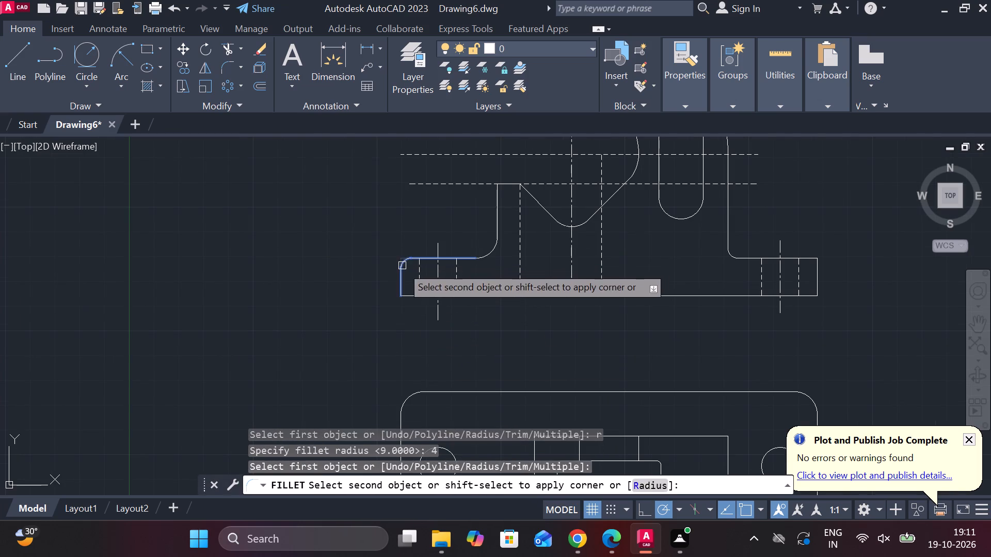
pyautogui.click(402, 266)
pyautogui.press('space')
pyautogui.click(816, 260)
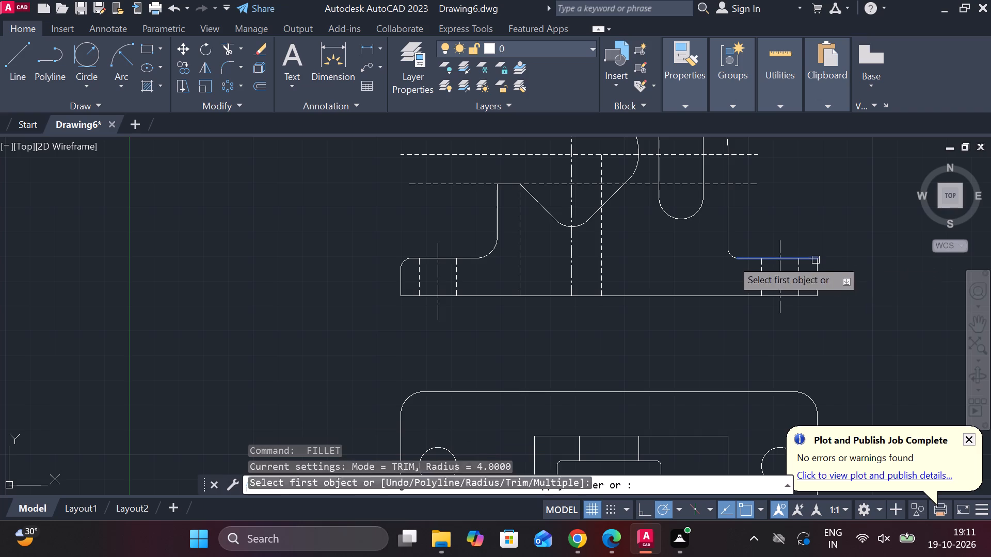
pyautogui.click(816, 264)
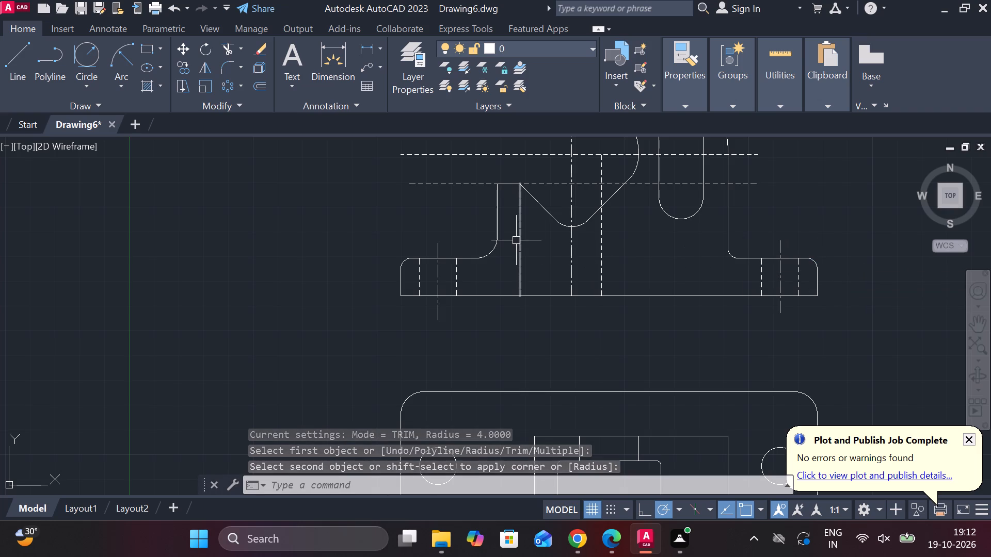
# Move the open support outline and its inner rounded rectangle out of the plate view to the empty space on its left.
pyautogui.scroll(-1, 552, 257)
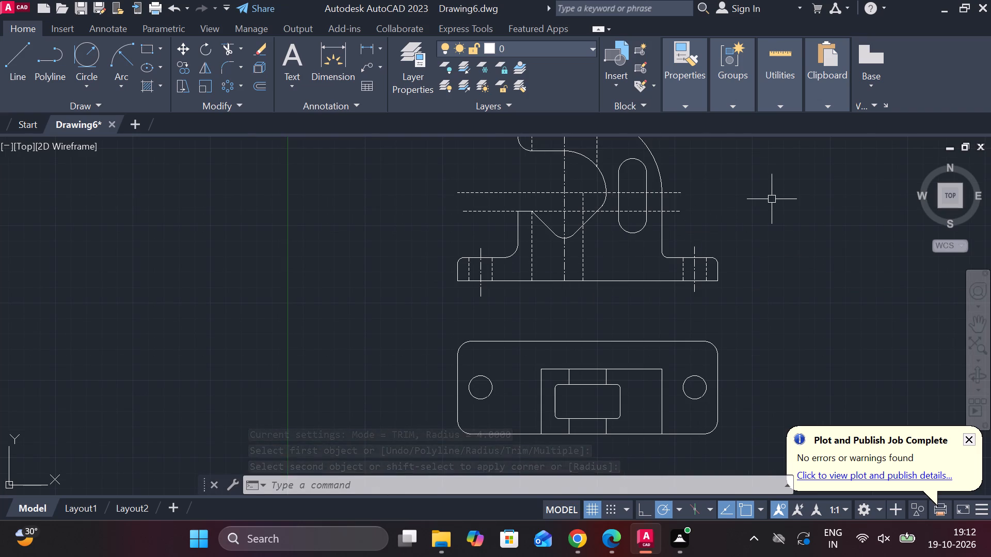
pyautogui.moveTo(796, 294); pyautogui.dragTo(754, 233, button='middle')
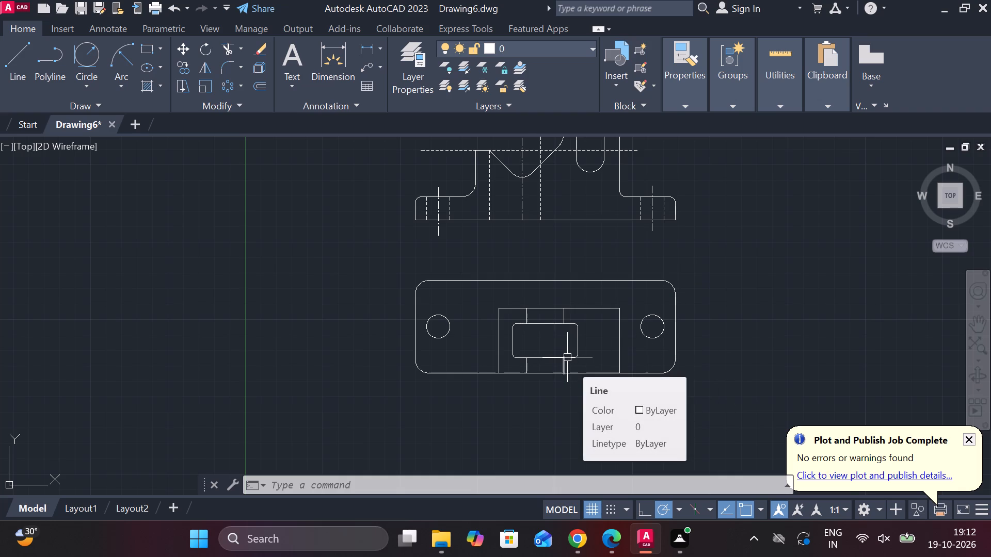
pyautogui.click(635, 358)
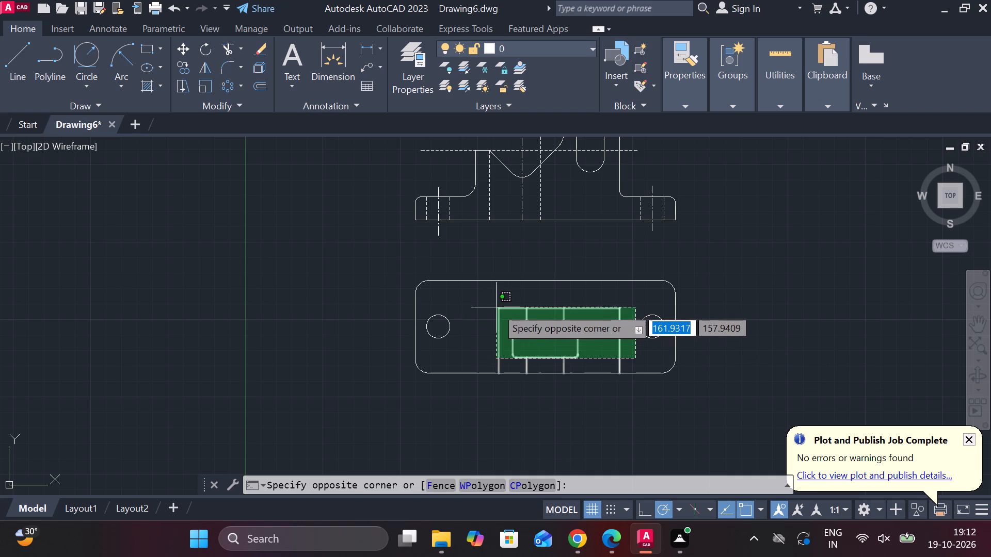
pyautogui.click(496, 307)
pyautogui.press('m')
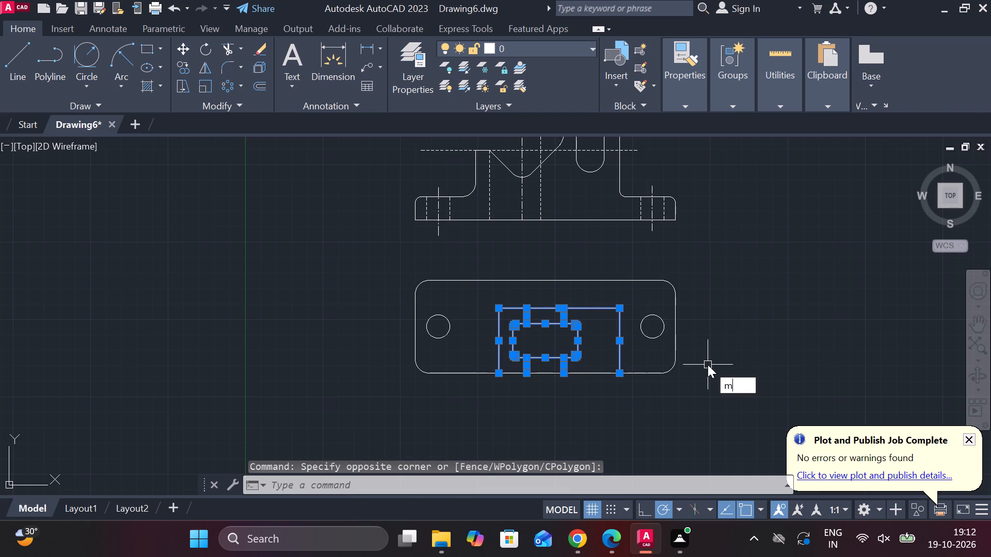
pyautogui.press('Return')
pyautogui.click(643, 387)
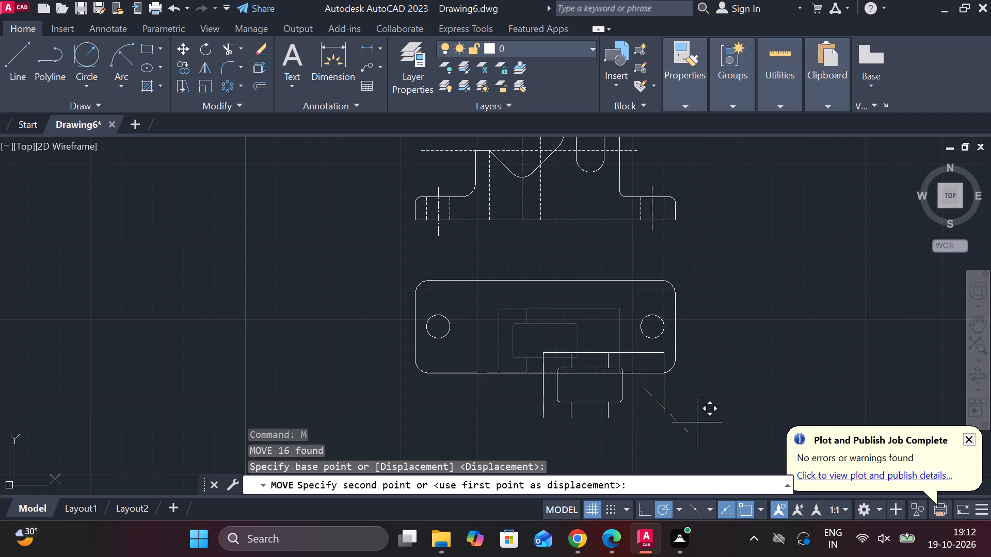
pyautogui.click(343, 360)
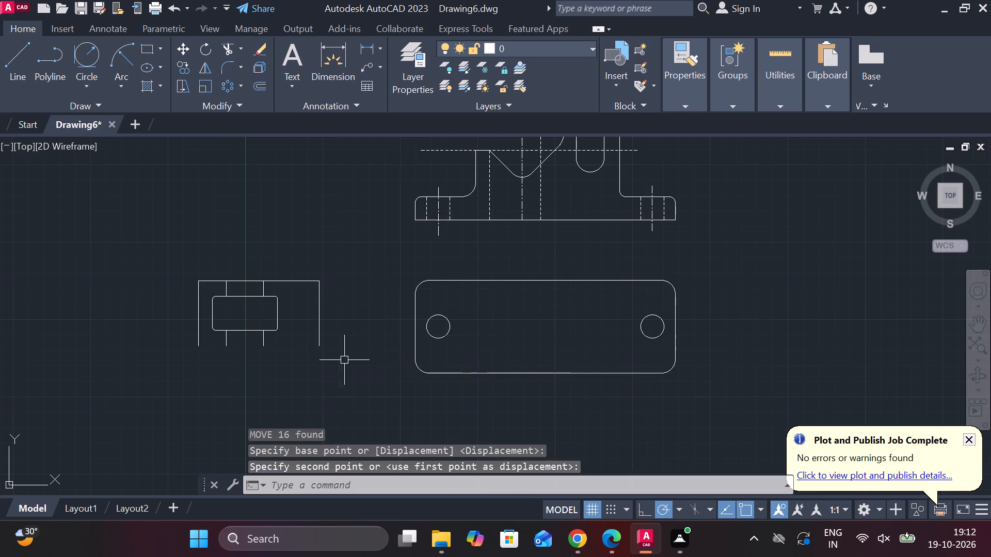
# Lengthen the front view's vertical centre line down through the plate view to just below its bottom edge.
pyautogui.scroll(-1, 371, 349)
pyautogui.scroll(1, 433, 275)
pyautogui.click(488, 243)
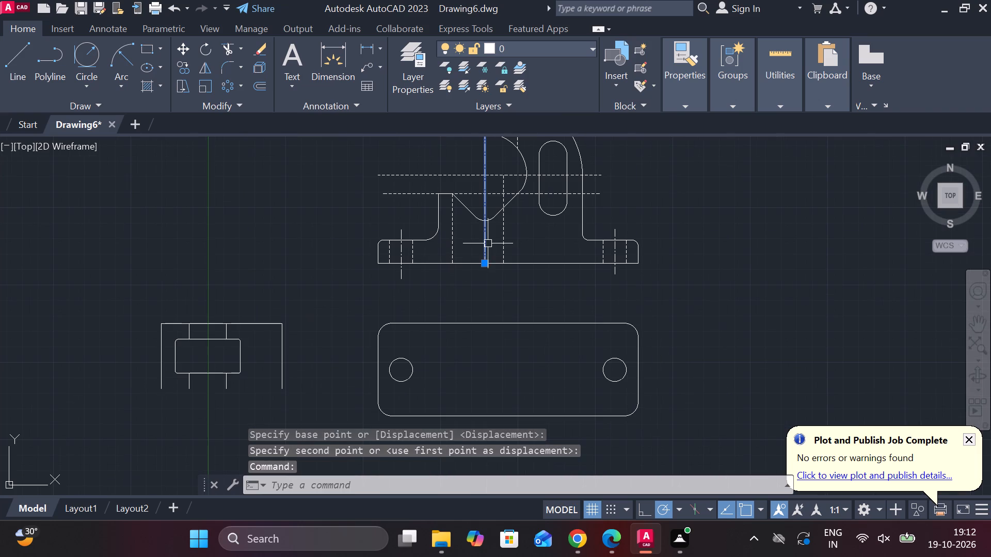
pyautogui.click(532, 304)
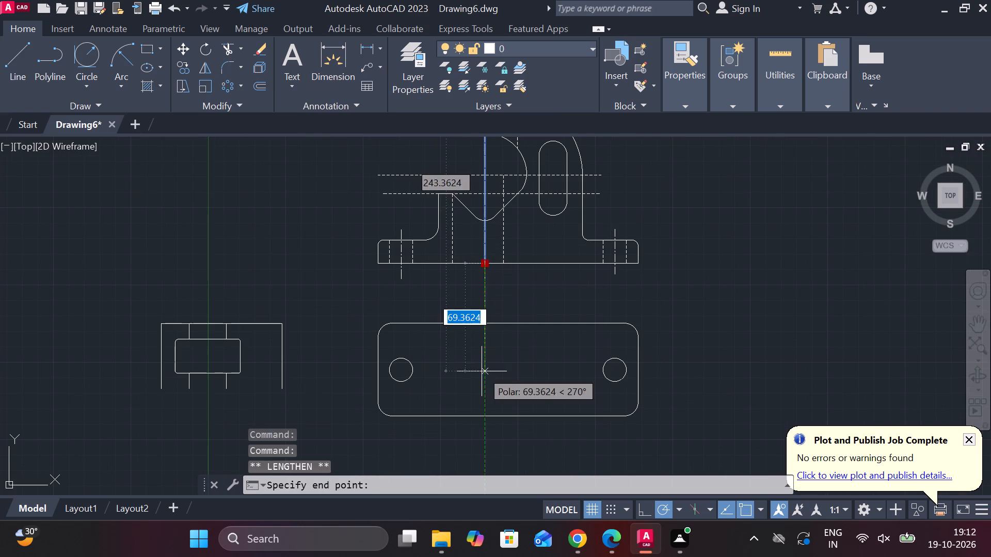
pyautogui.moveTo(481, 372); pyautogui.dragTo(479, 361, button='middle')
pyautogui.click(472, 419)
pyautogui.press('Escape')
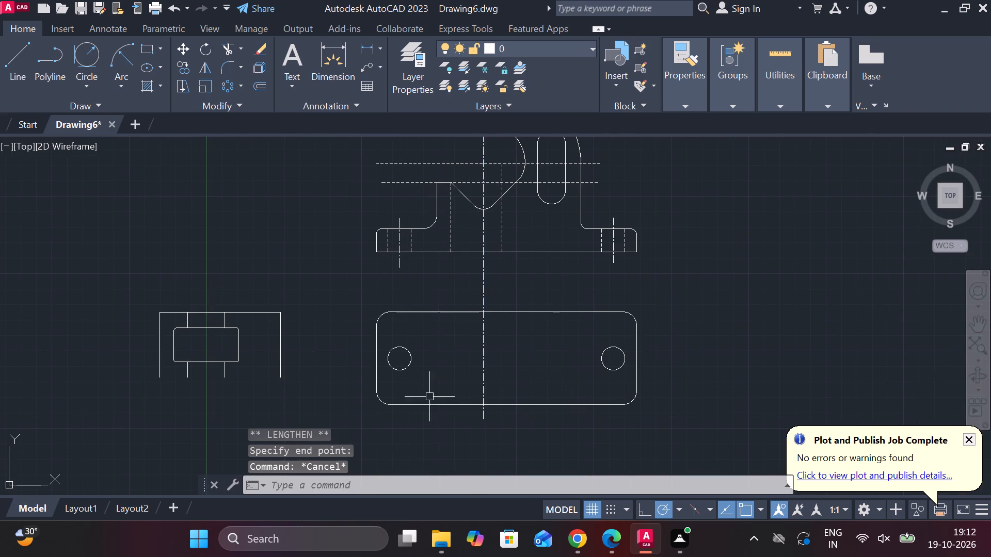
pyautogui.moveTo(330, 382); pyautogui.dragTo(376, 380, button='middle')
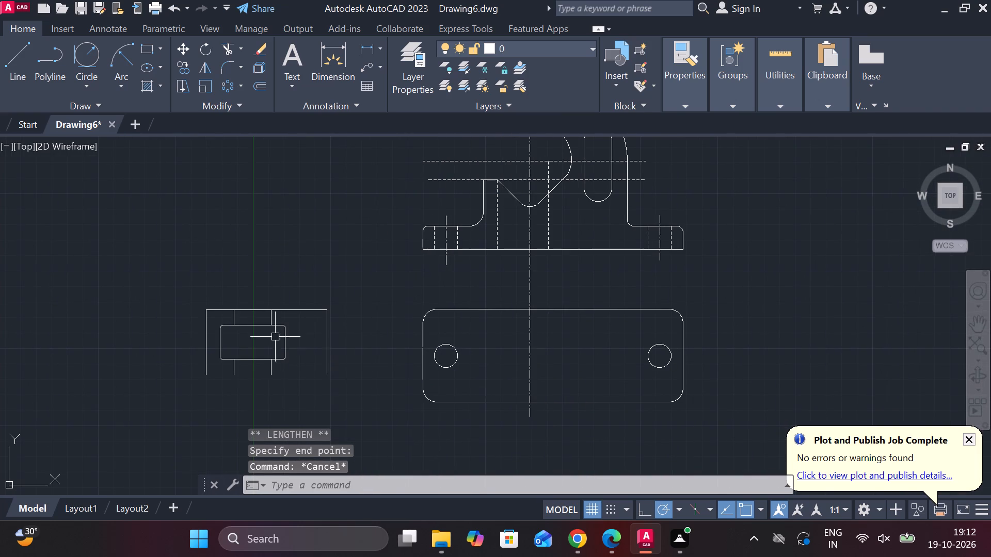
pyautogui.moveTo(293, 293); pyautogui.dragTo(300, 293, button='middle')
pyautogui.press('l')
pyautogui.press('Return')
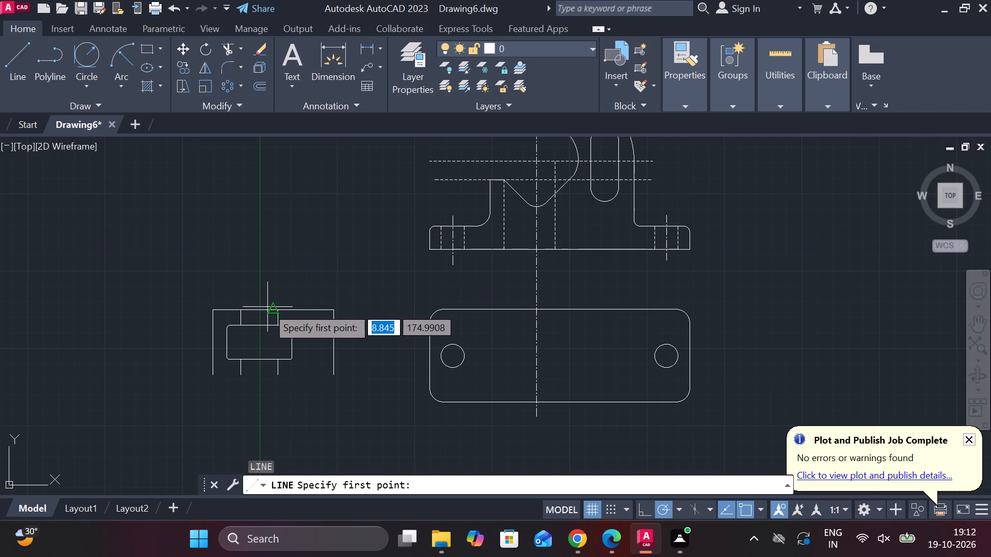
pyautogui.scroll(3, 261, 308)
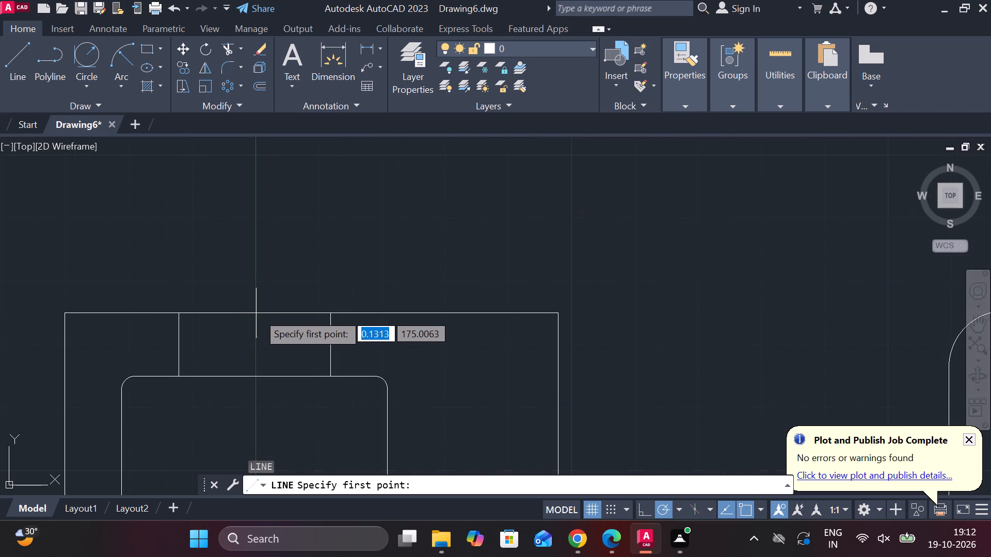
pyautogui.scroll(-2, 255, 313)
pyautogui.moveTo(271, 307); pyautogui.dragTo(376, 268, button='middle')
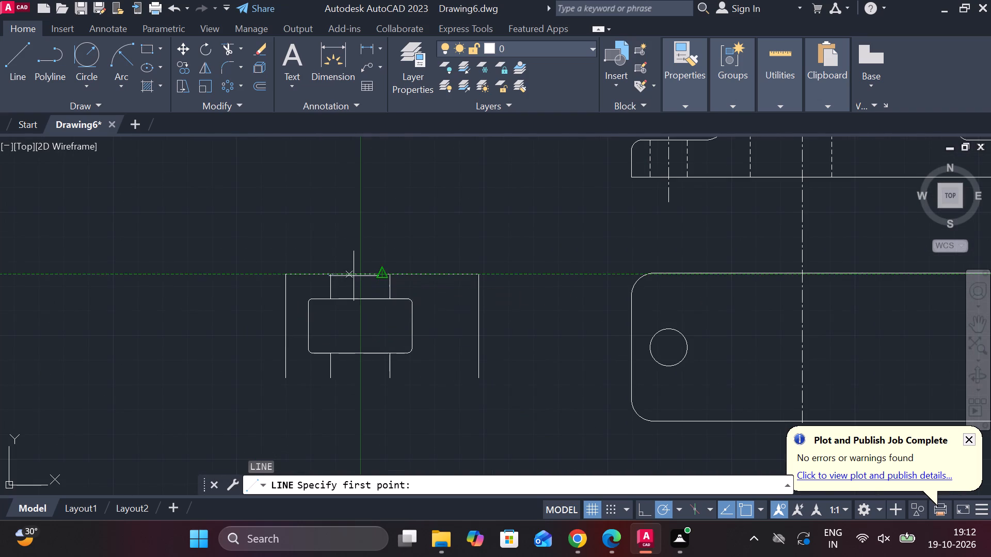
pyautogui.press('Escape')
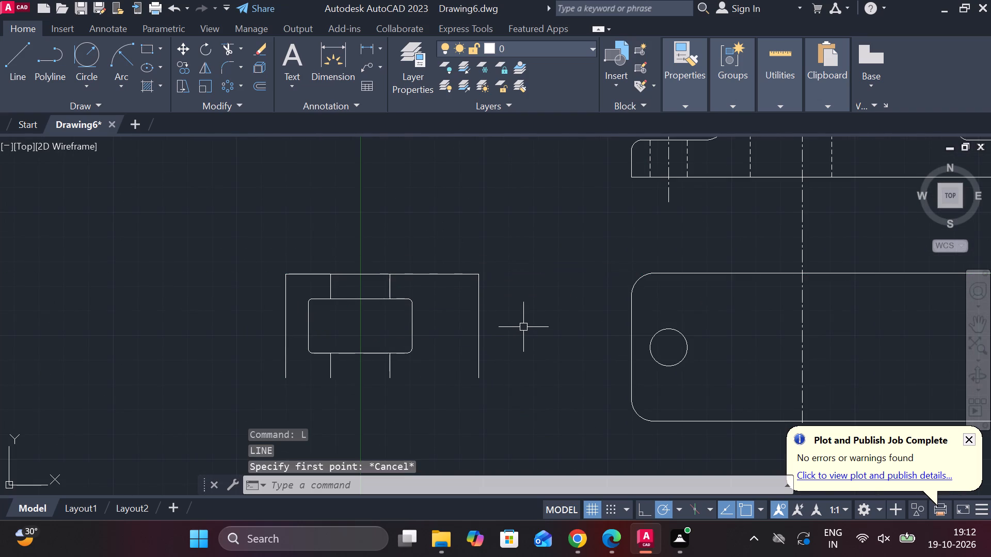
# Draw a line closing the open bottom of the moved support outline between its two outer side lines.
pyautogui.press('l')
pyautogui.press('Return')
pyautogui.click(294, 375)
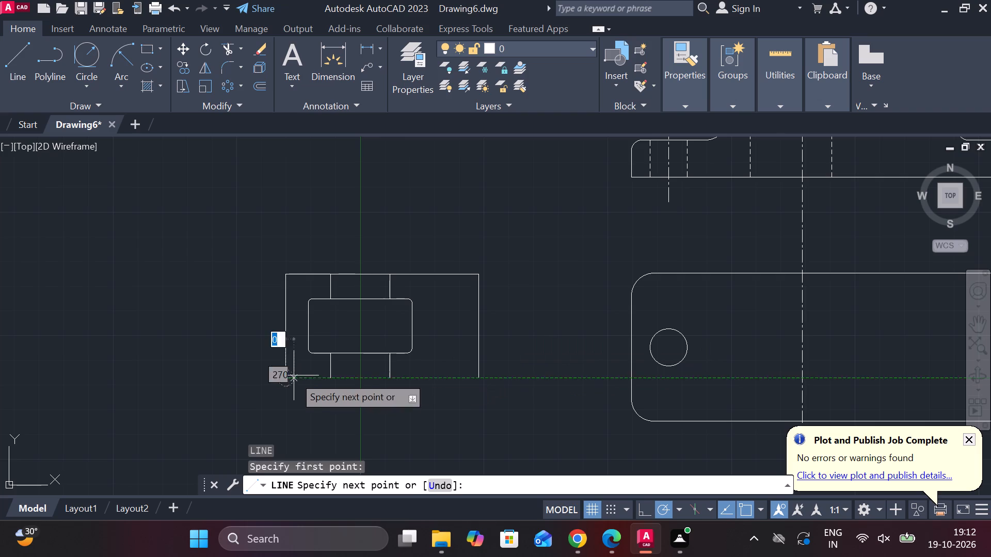
pyautogui.click(484, 380)
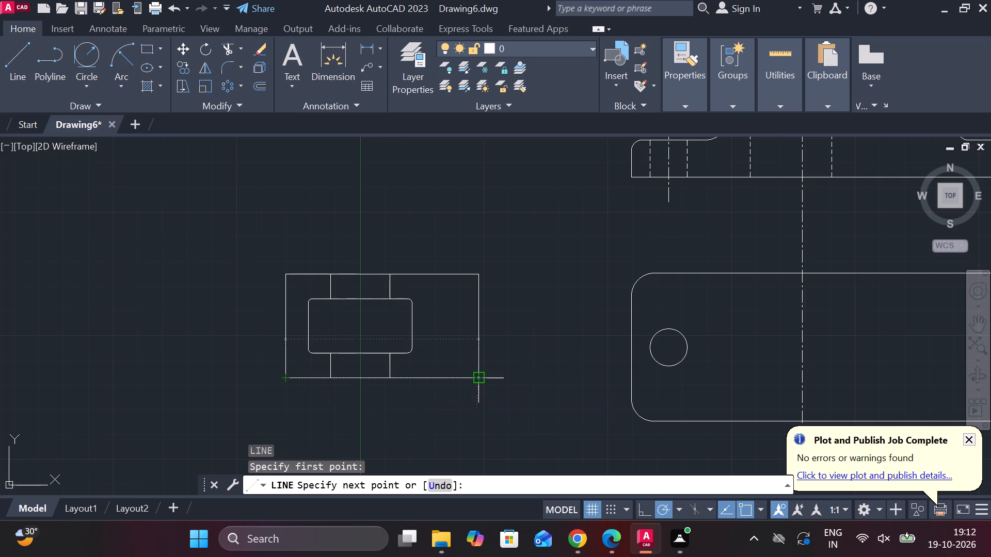
pyautogui.press('Escape')
# Draw a vertical line from the midpoint of the inner rounded rectangle's top edge up to the support outline's top edge.
pyautogui.press('l')
pyautogui.press('Return')
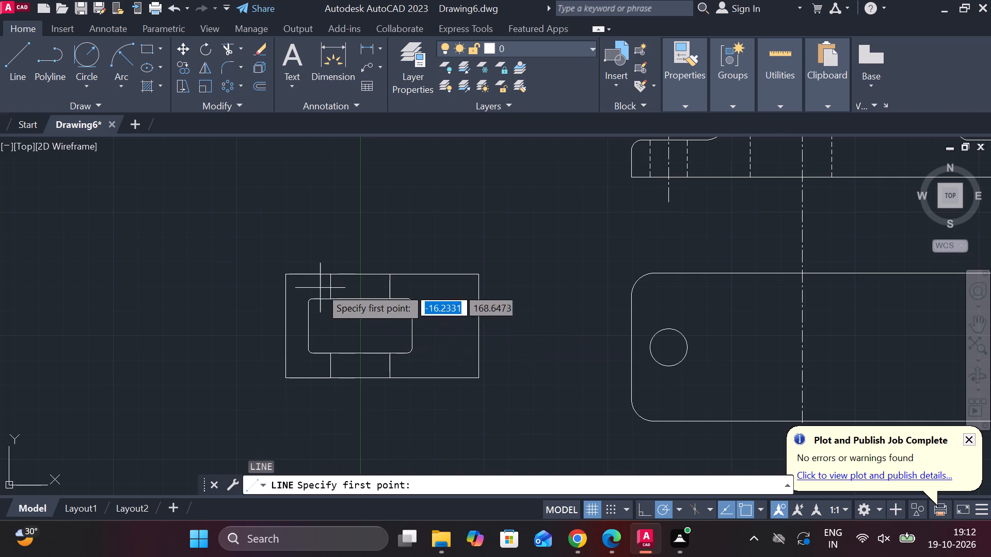
pyautogui.click(355, 299)
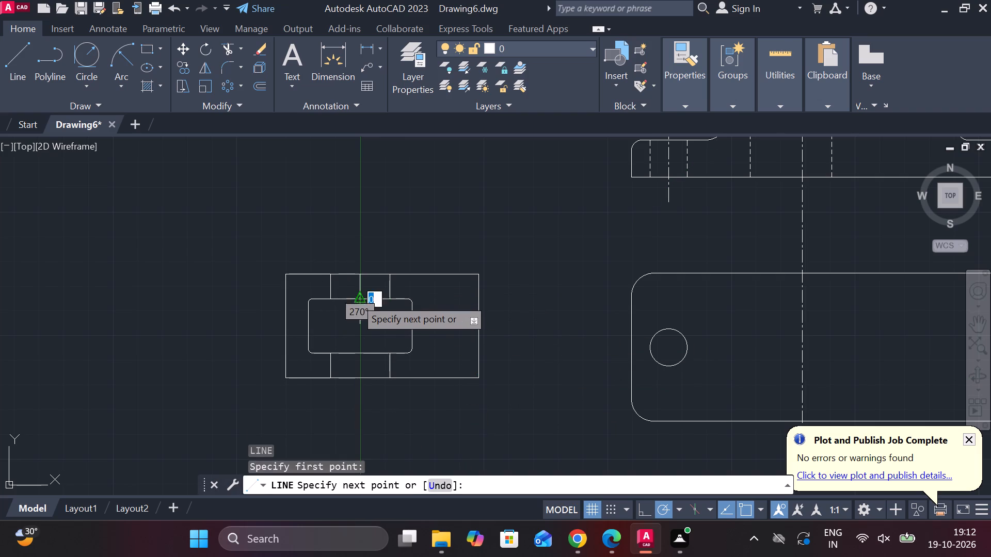
pyautogui.click(361, 276)
pyautogui.press('Escape')
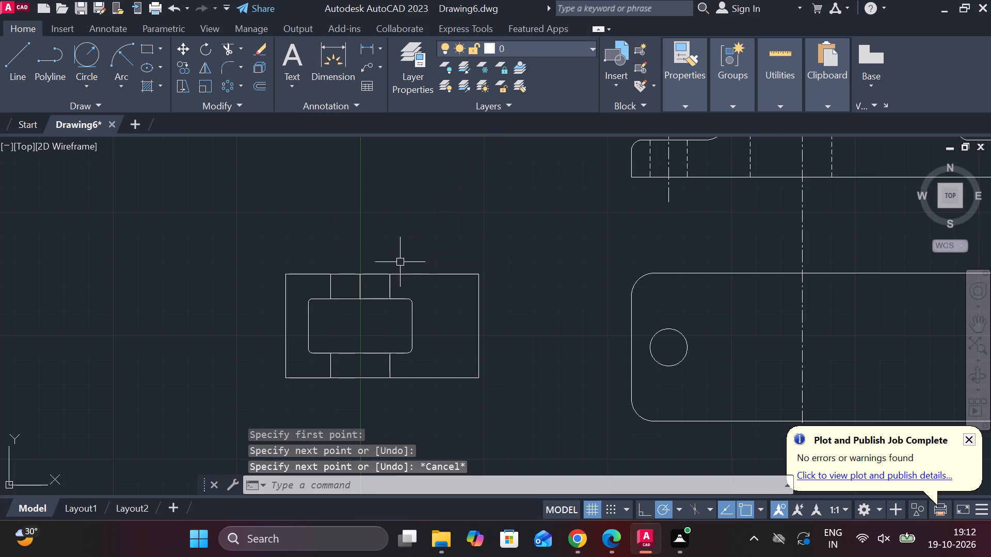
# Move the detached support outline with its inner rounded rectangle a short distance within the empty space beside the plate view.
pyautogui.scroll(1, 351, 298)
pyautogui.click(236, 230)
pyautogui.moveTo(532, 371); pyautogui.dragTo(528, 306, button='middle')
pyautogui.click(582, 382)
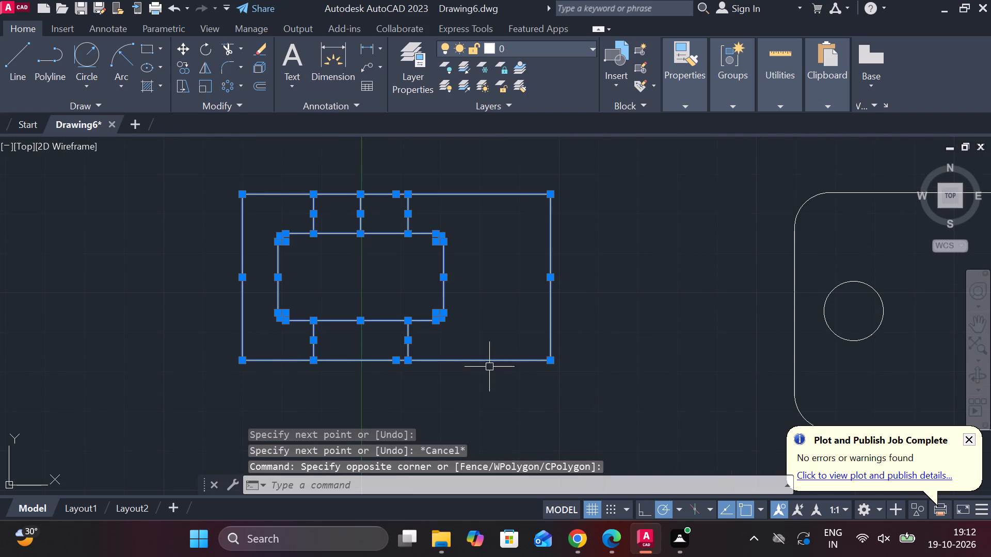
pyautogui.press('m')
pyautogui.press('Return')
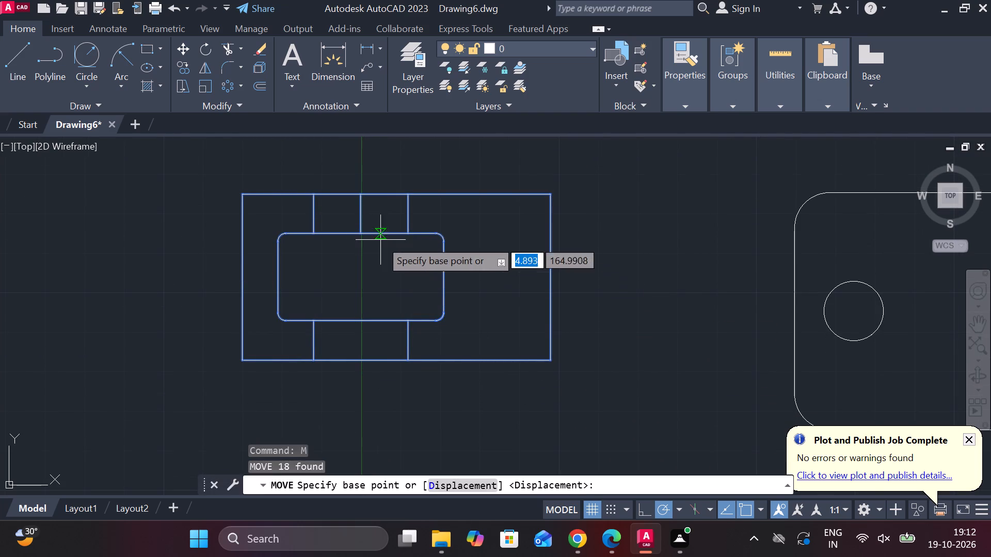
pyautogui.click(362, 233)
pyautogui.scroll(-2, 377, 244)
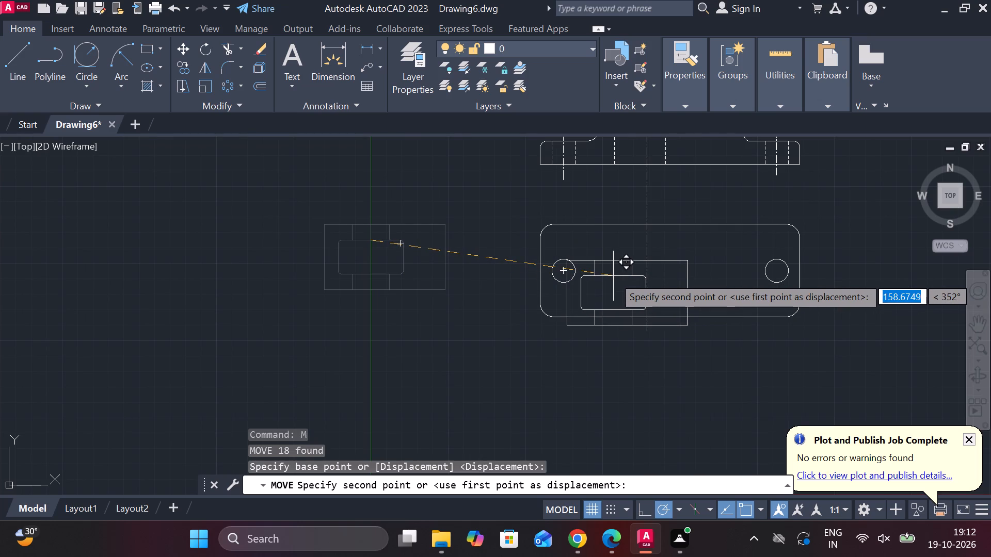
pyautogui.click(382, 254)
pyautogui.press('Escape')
# Draw a vertical line from the midpoint of the inner rounded rectangle's bottom edge down to the support outline's bottom edge.
pyautogui.scroll(2, 406, 283)
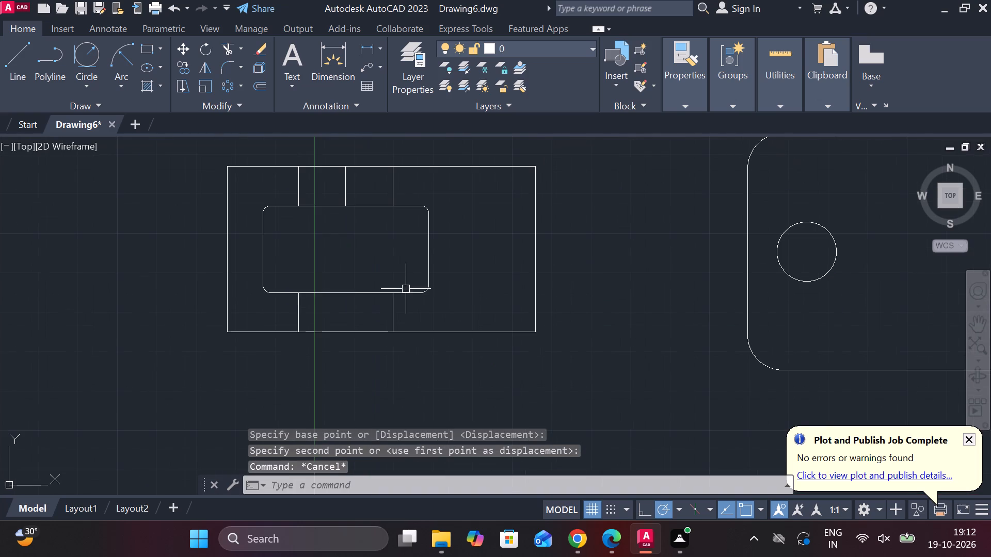
pyautogui.press('l')
pyautogui.press('Return')
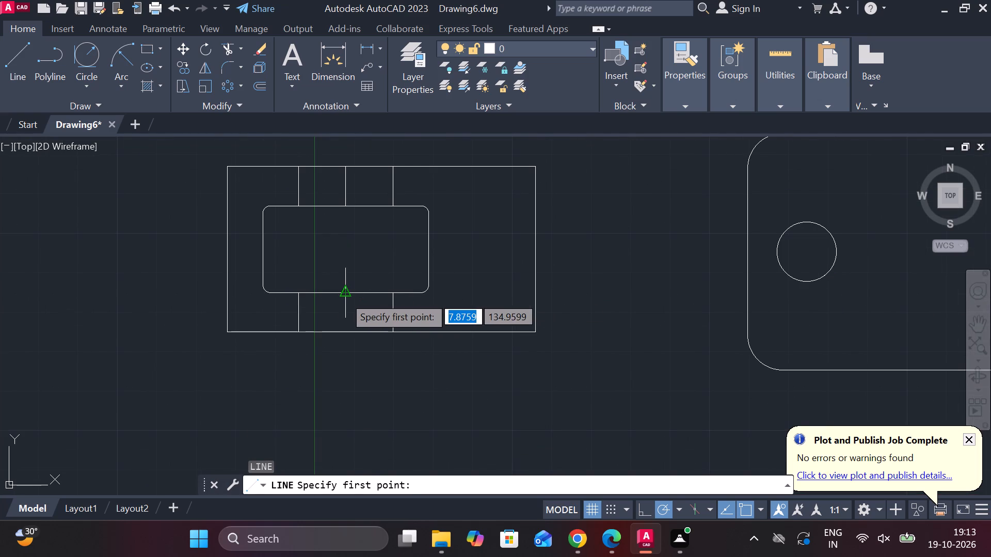
pyautogui.click(344, 296)
pyautogui.click(345, 329)
pyautogui.press('Escape')
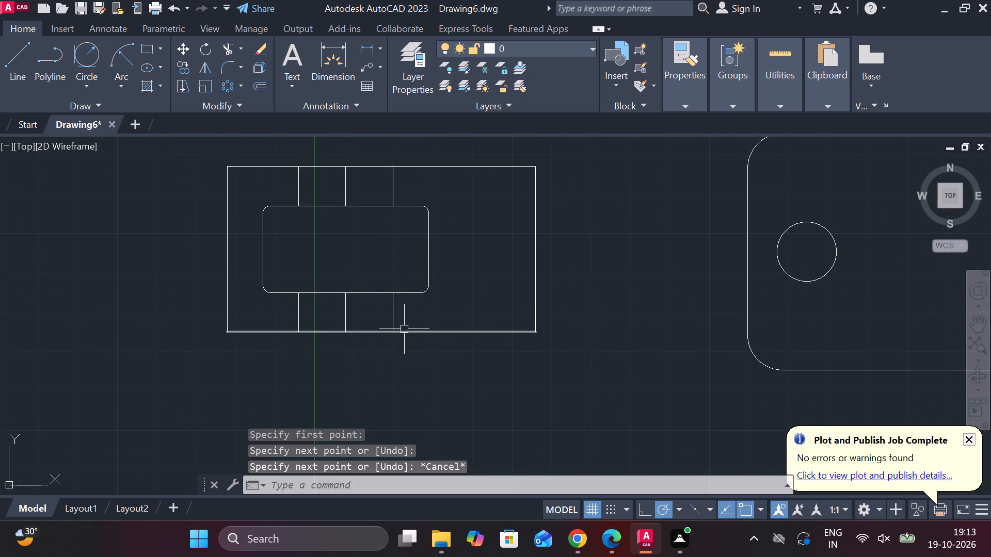
# Erase the line closing the bottom of the detached support outline.
pyautogui.click(416, 332)
pyautogui.press('e')
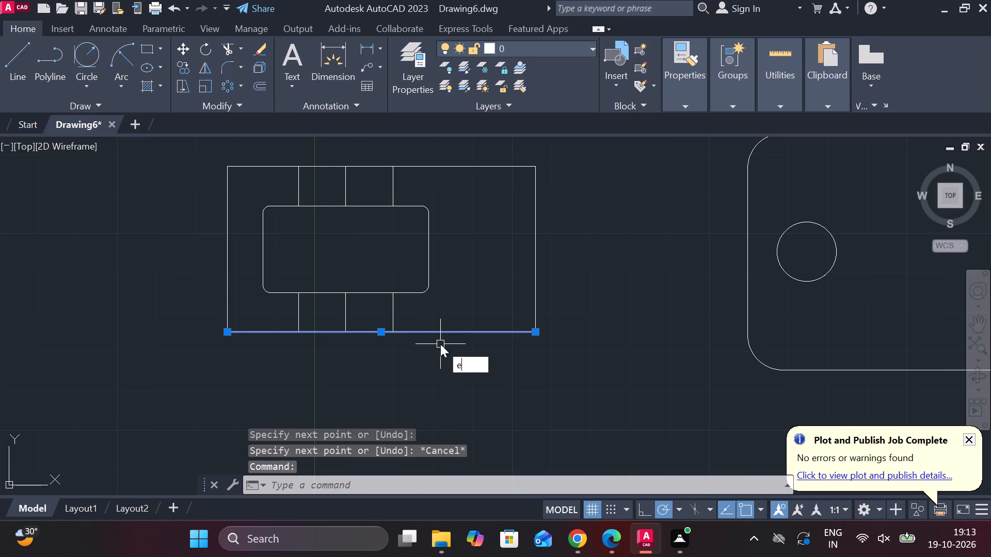
pyautogui.click(495, 384)
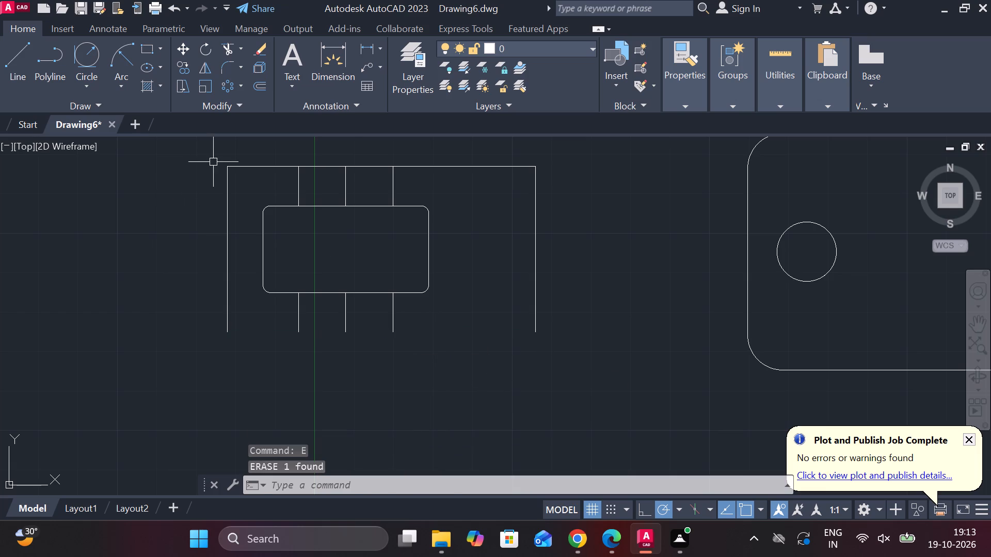
# Move the support outline into the plate view, placing its lower middle line's bottom end where the centre line meets the plate's bottom edge.
pyautogui.click(213, 158)
pyautogui.click(594, 383)
pyautogui.press('m')
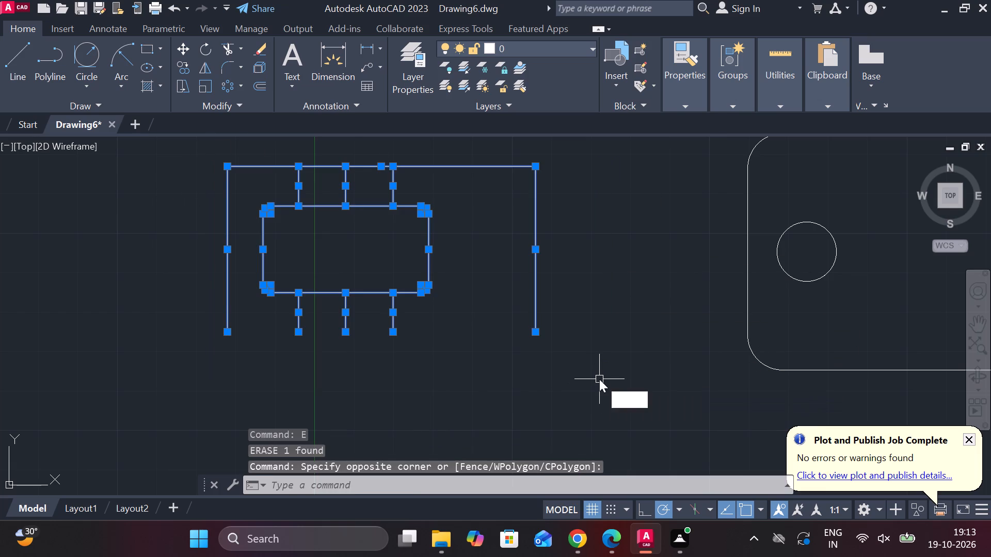
pyautogui.press('Return')
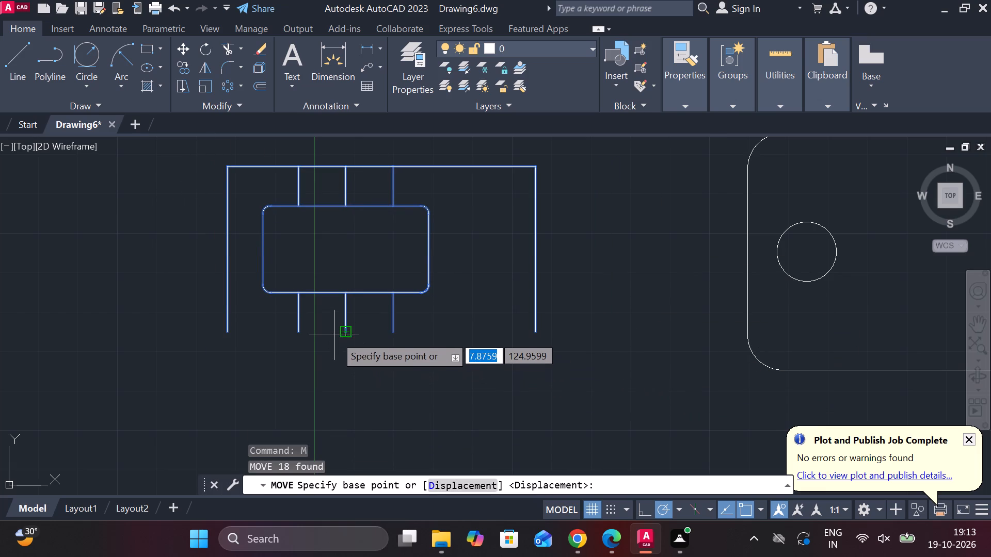
pyautogui.click(342, 333)
pyautogui.scroll(-2, 344, 333)
pyautogui.scroll(2, 590, 345)
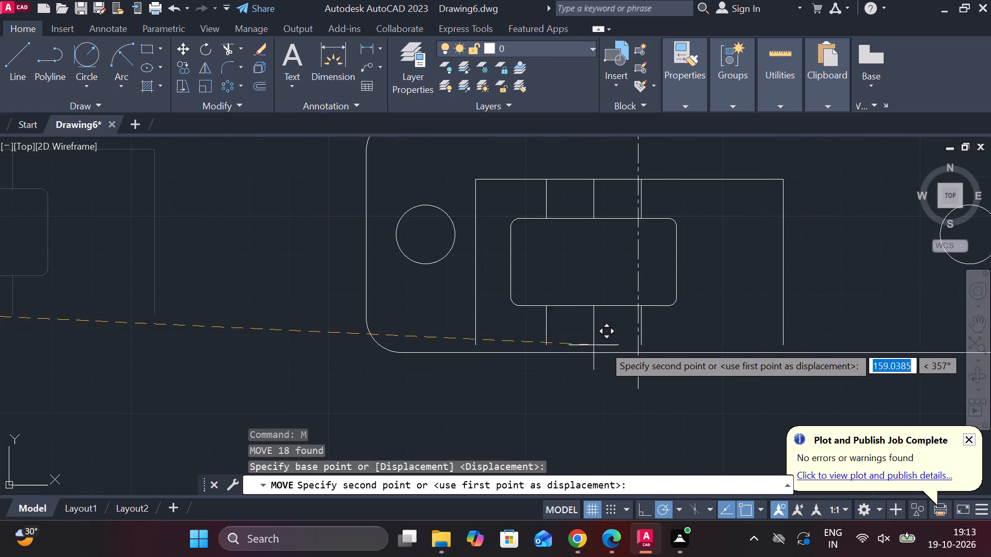
pyautogui.click(640, 350)
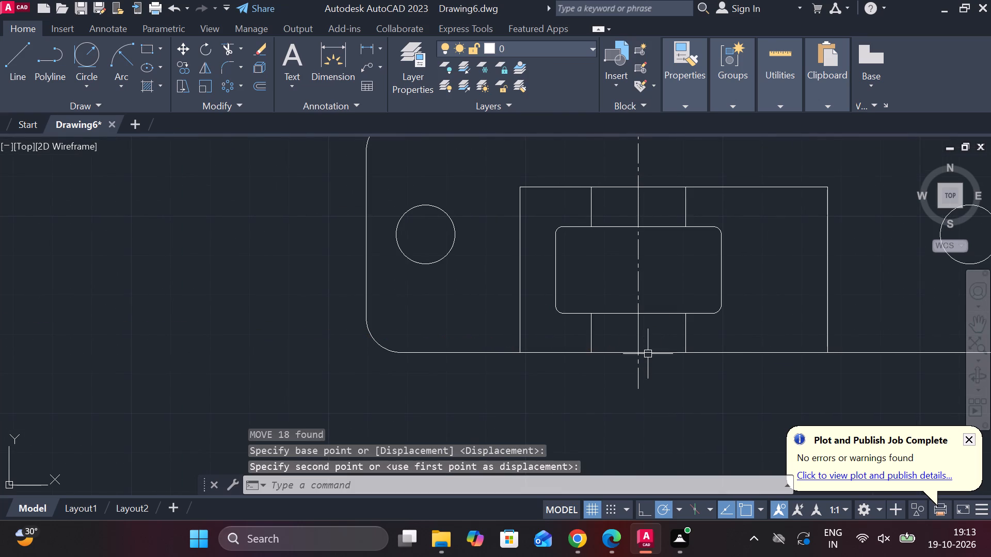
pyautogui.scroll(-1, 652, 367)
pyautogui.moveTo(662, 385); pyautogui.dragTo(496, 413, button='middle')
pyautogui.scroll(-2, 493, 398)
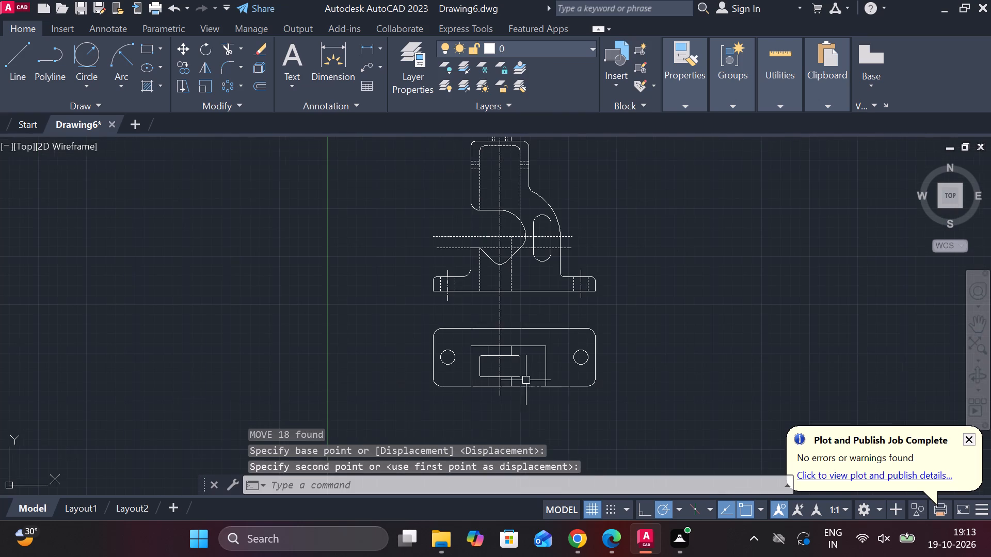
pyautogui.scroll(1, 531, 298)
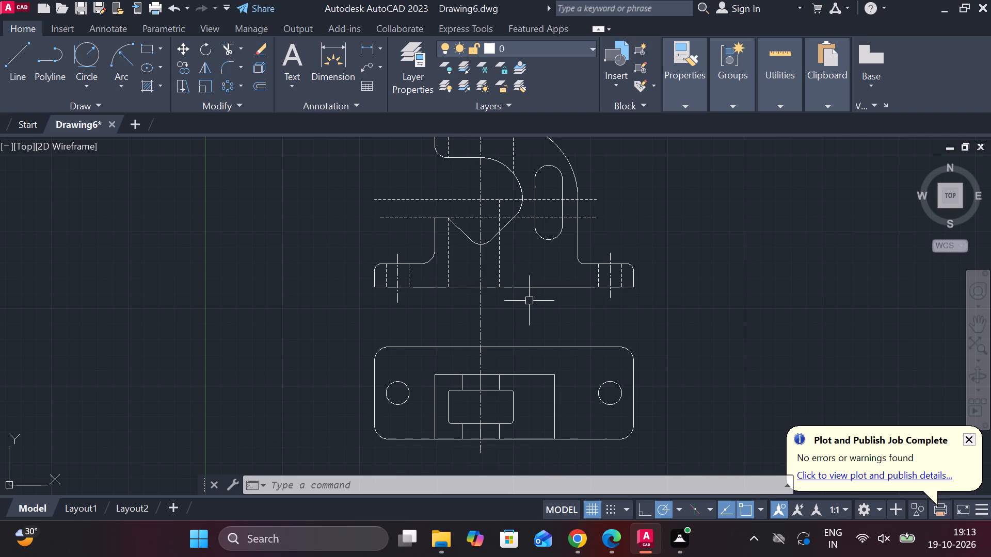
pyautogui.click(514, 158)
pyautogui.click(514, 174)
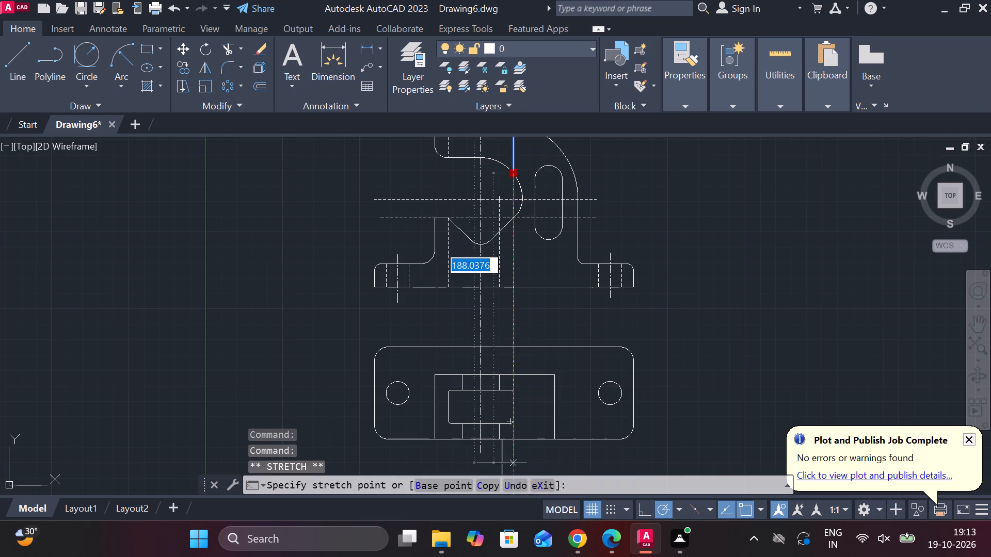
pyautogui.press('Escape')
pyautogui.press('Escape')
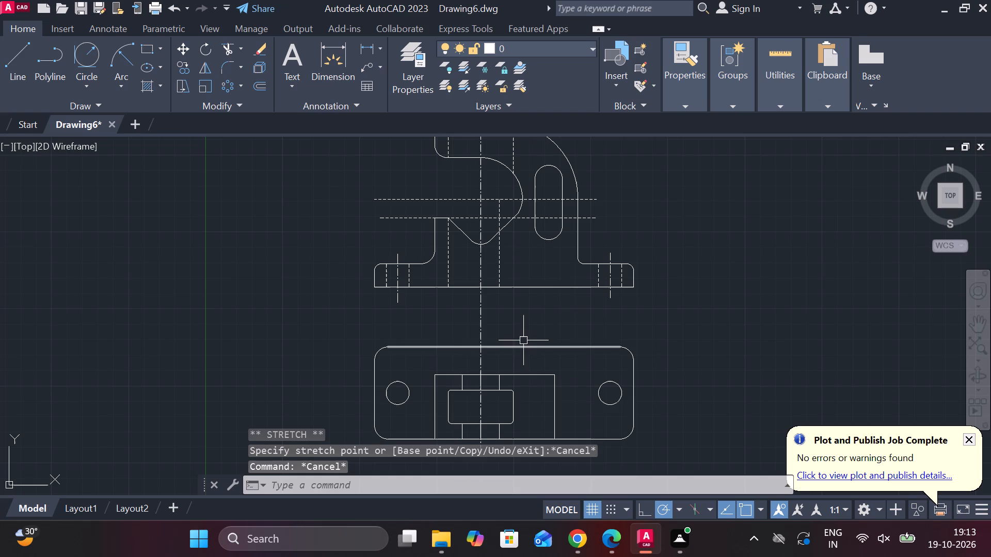
# Check the horizontal distances from the support outline's left side in the plate view, including the gap to the inner rounded rectangle.
pyautogui.moveTo(533, 340); pyautogui.dragTo(576, 271, button='middle')
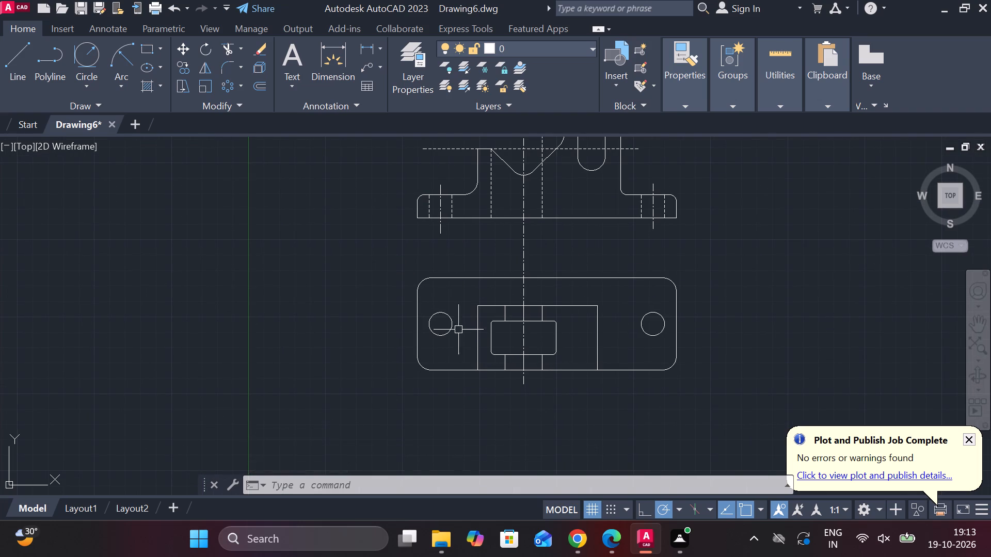
pyautogui.scroll(2, 472, 324)
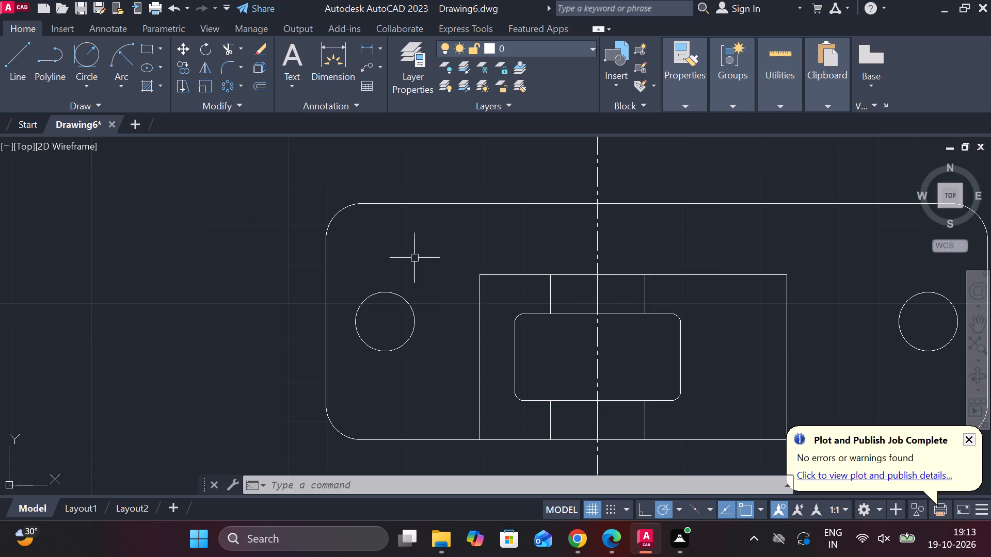
pyautogui.click(366, 55)
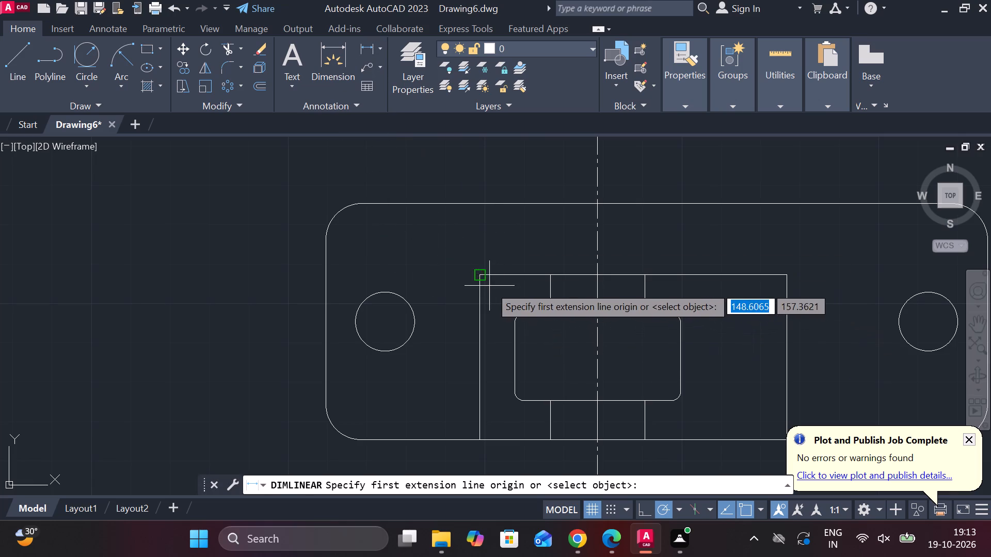
pyautogui.click(489, 286)
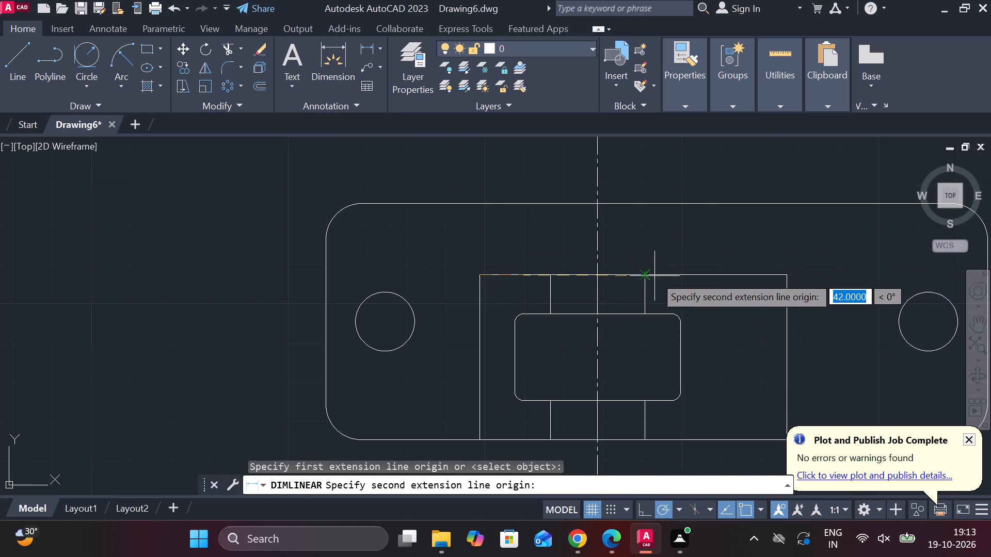
pyautogui.press('Escape')
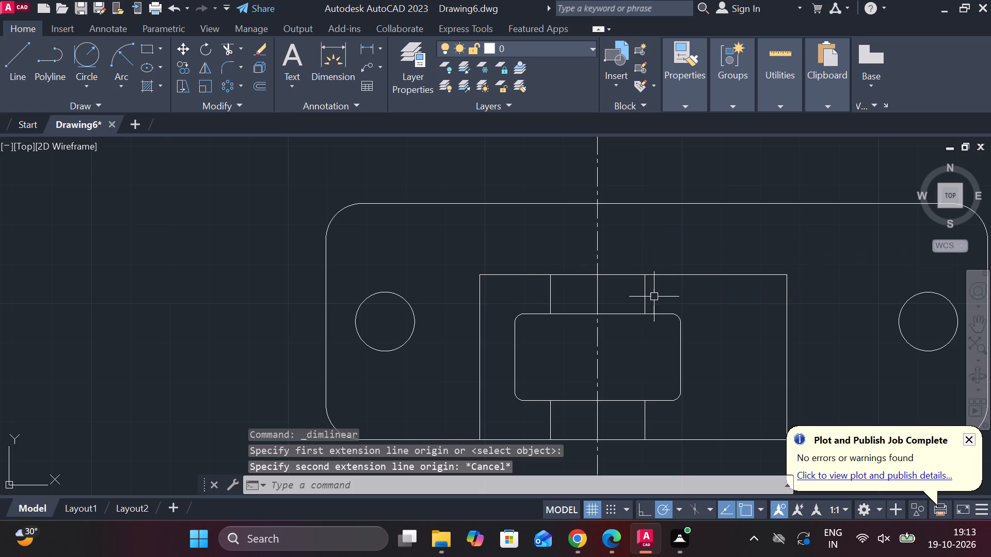
pyautogui.click(370, 49)
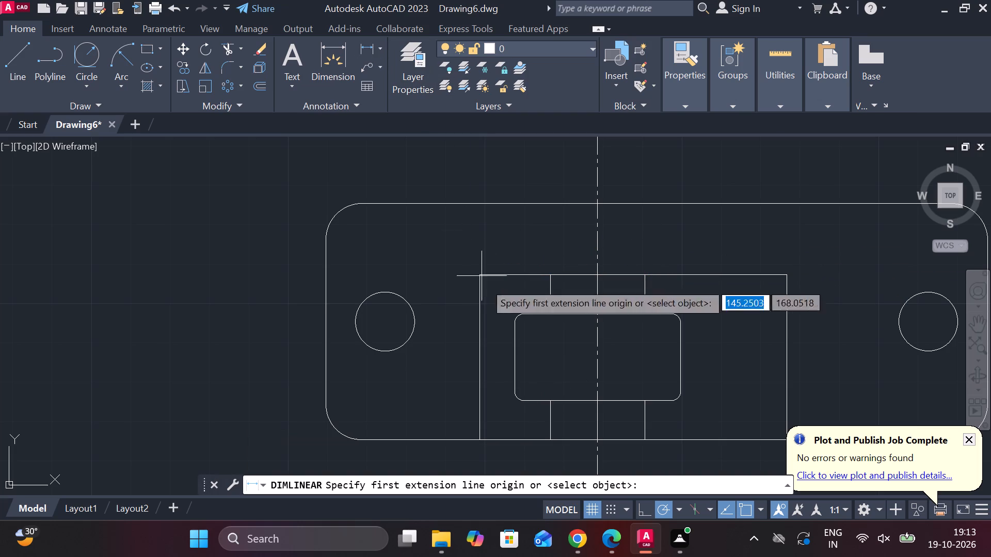
pyautogui.click(518, 371)
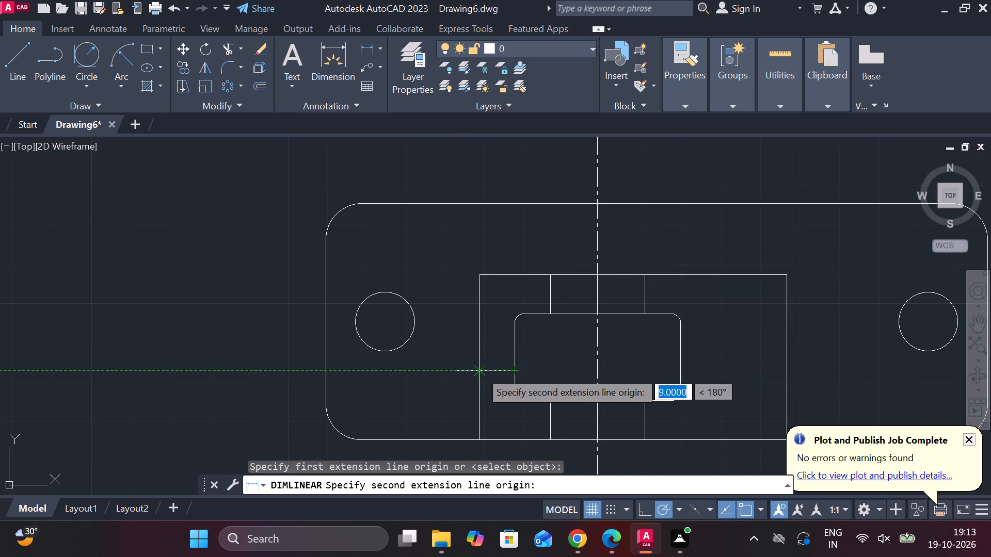
pyautogui.press('Escape')
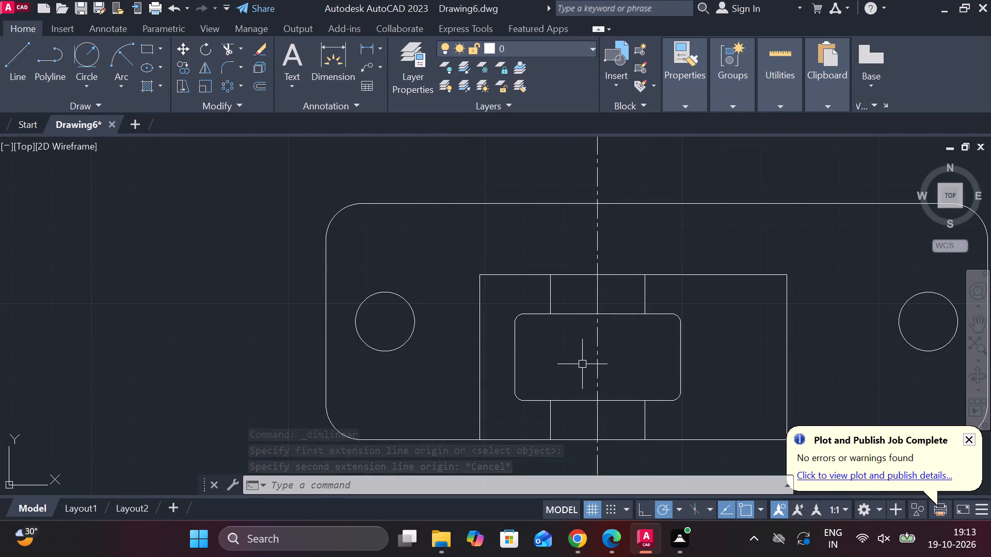
# Offset the support outline's left side line in the plate view by 93 to the right.
pyautogui.scroll(-1, 648, 362)
pyautogui.click(541, 326)
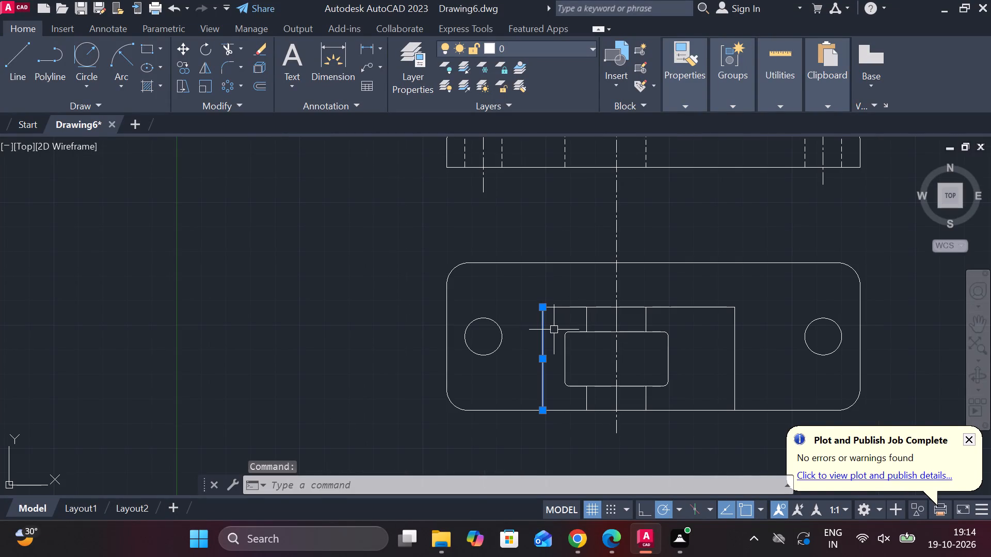
pyautogui.press('o')
pyautogui.press('Return')
pyautogui.press('Return')
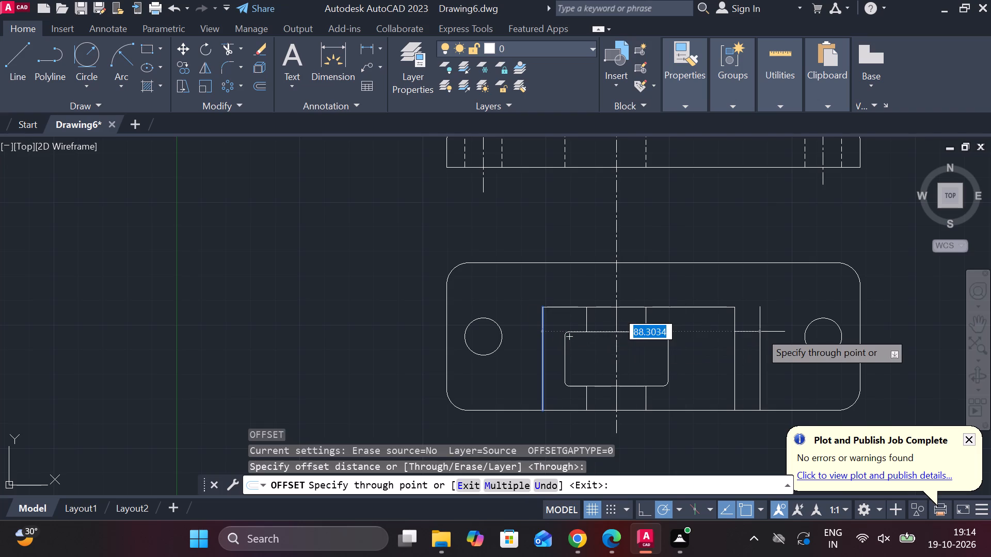
pyautogui.moveTo(756, 333); pyautogui.dragTo(721, 335, button='middle')
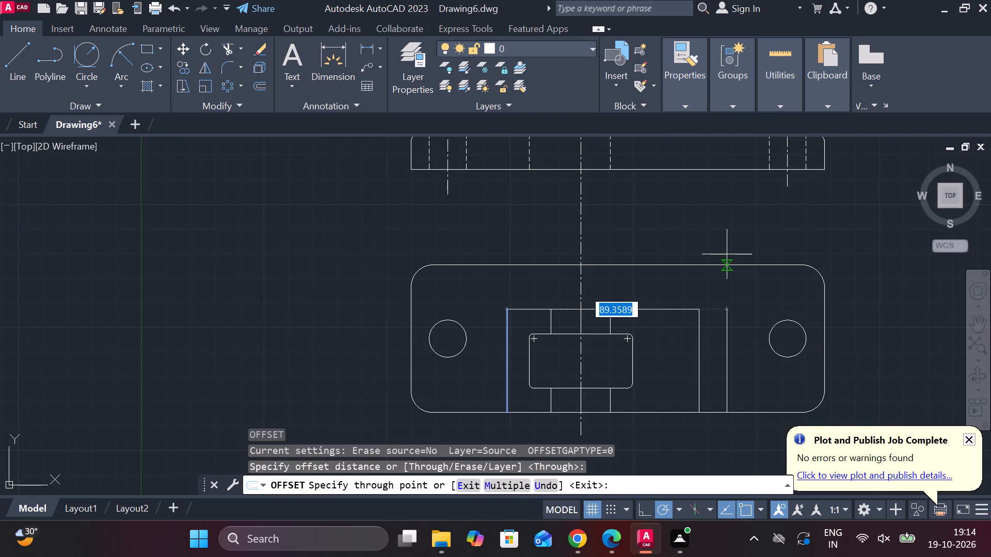
pyautogui.press('9')
pyautogui.write('3')
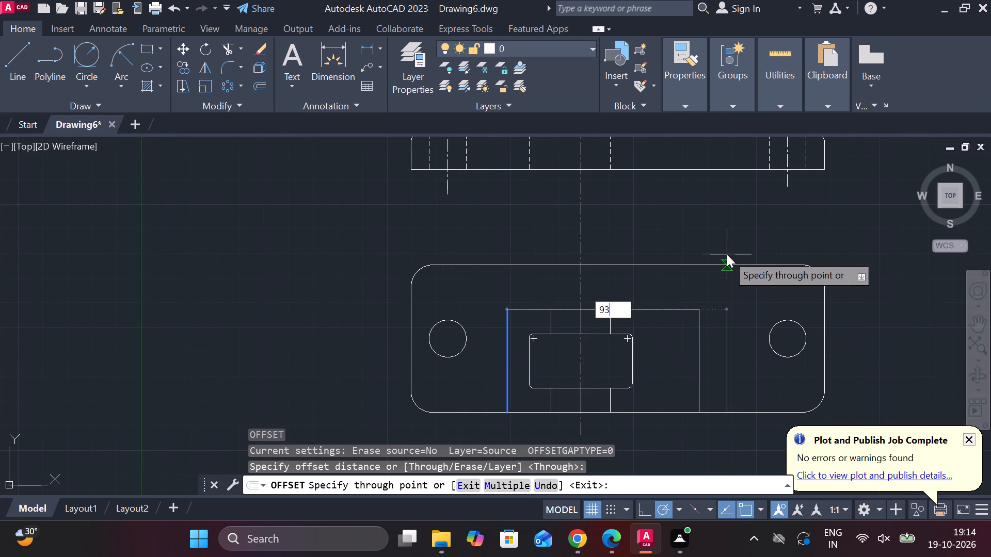
pyautogui.press('space')
pyautogui.moveTo(711, 339); pyautogui.dragTo(676, 339, button='middle')
pyautogui.press('Escape')
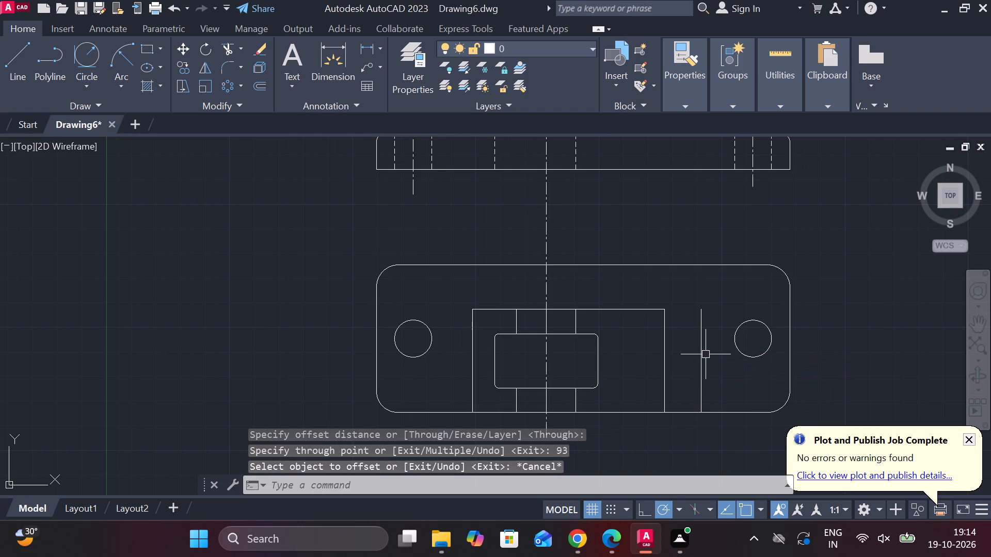
# Extend the top end of the new offset line up to the plate's top edge.
pyautogui.click(701, 348)
pyautogui.click(699, 309)
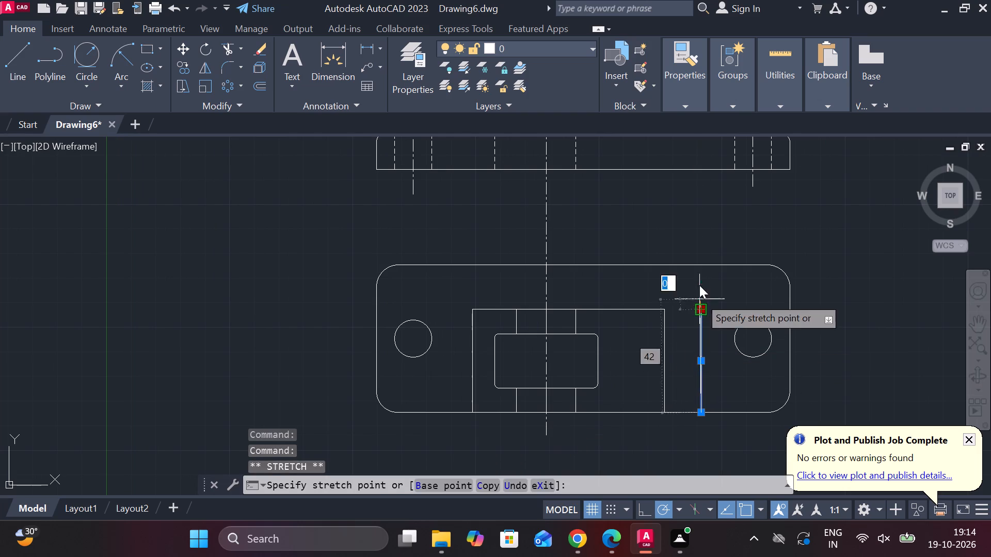
pyautogui.click(699, 271)
pyautogui.press('Escape')
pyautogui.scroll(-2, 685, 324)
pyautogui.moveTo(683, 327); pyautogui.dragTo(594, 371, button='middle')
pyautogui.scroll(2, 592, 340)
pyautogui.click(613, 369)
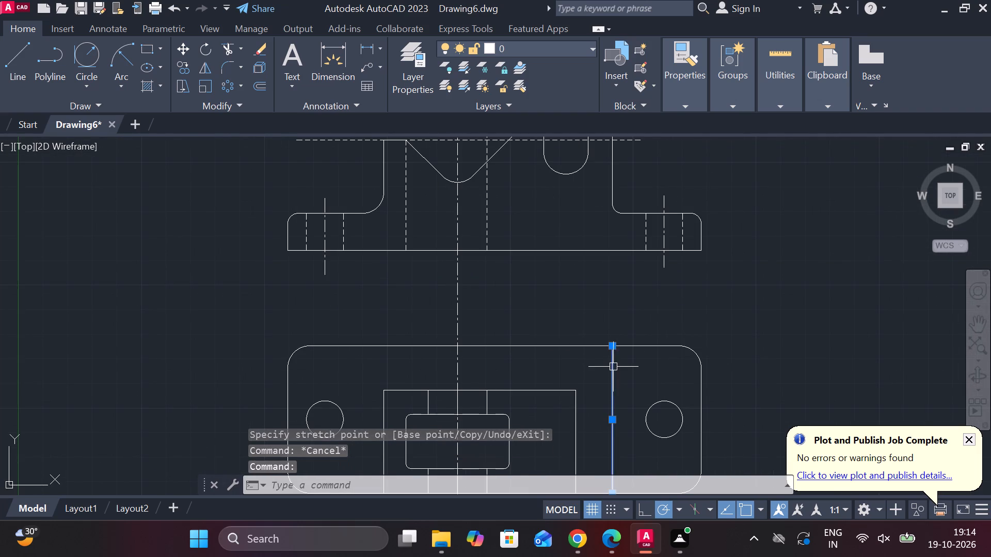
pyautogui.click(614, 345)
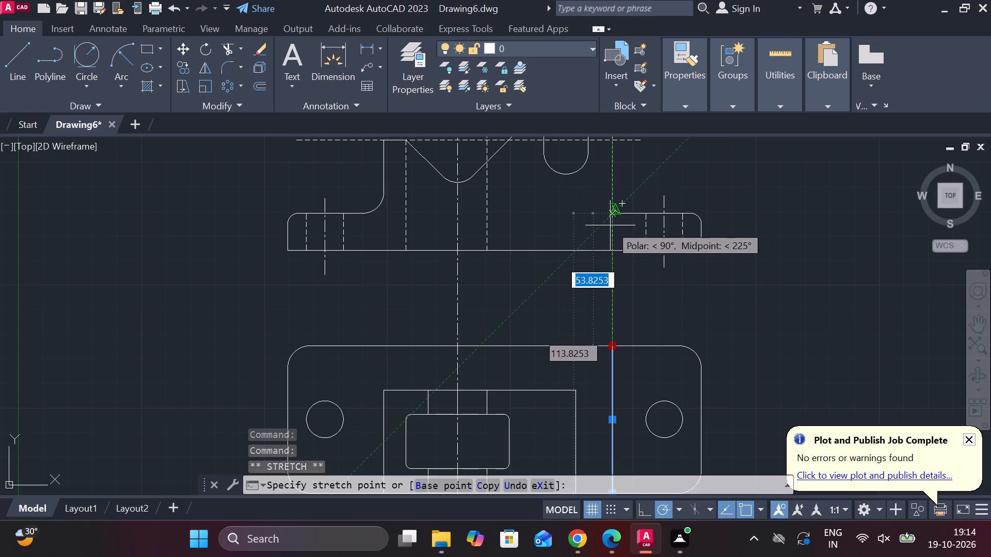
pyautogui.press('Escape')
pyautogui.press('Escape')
# Erase the support outline's old right side line in the plate view, inside the new offset line.
pyautogui.moveTo(637, 395); pyautogui.dragTo(616, 346, button='middle')
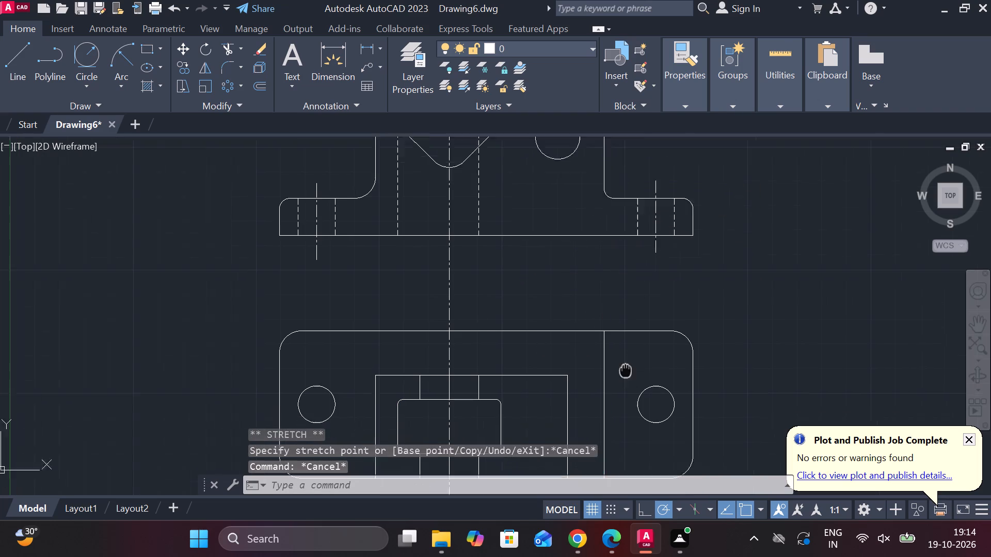
pyautogui.moveTo(616, 346); pyautogui.dragTo(583, 273, button='middle')
pyautogui.scroll(1, 584, 284)
pyautogui.scroll(-1, 527, 342)
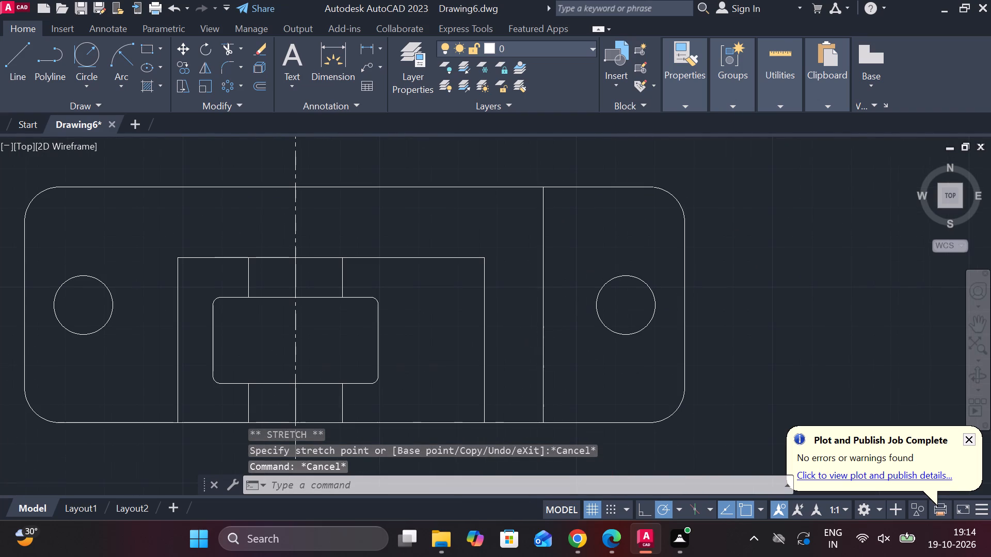
pyautogui.click(503, 326)
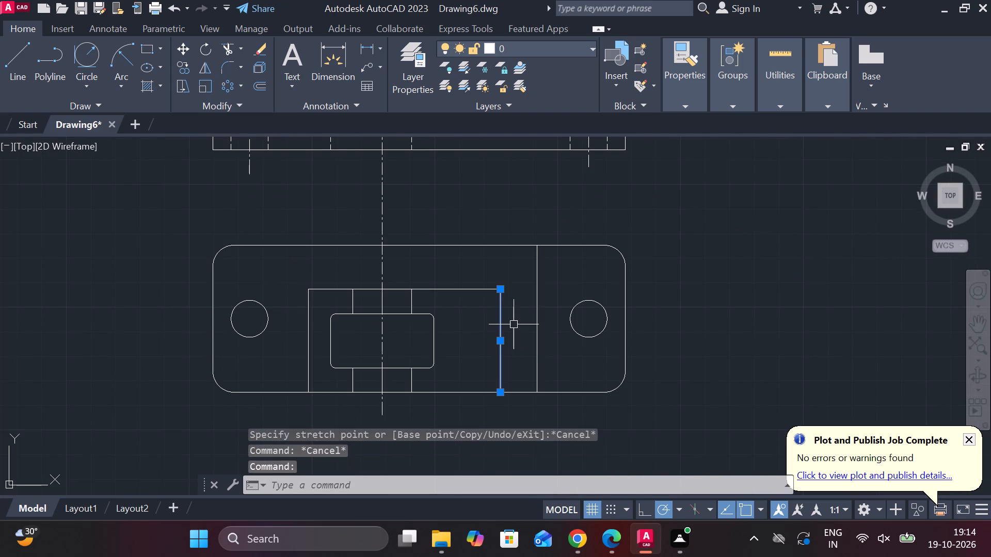
pyautogui.write('e')
pyautogui.press('space')
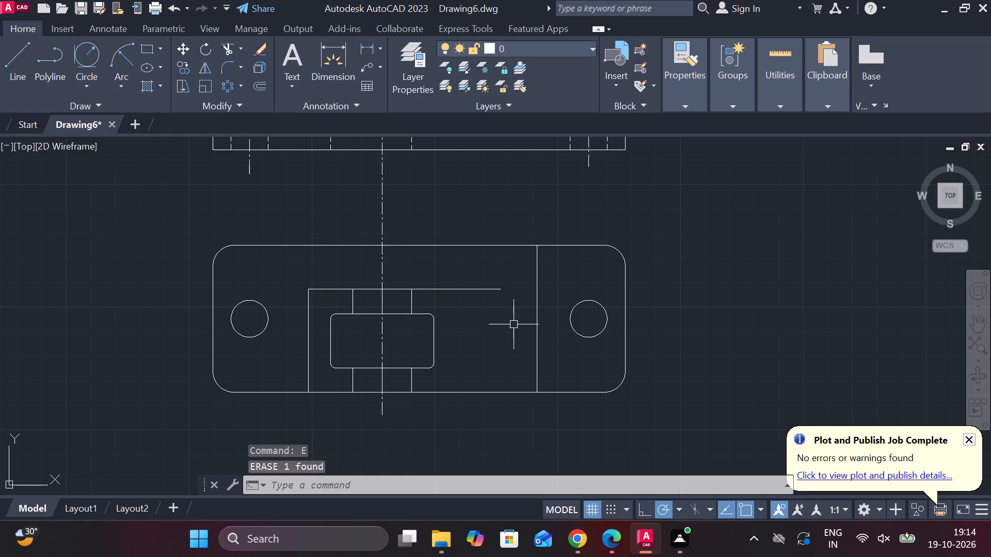
# Extend the support outline's top line in the plate view to the new right side line.
pyautogui.write('ex')
pyautogui.press('space')
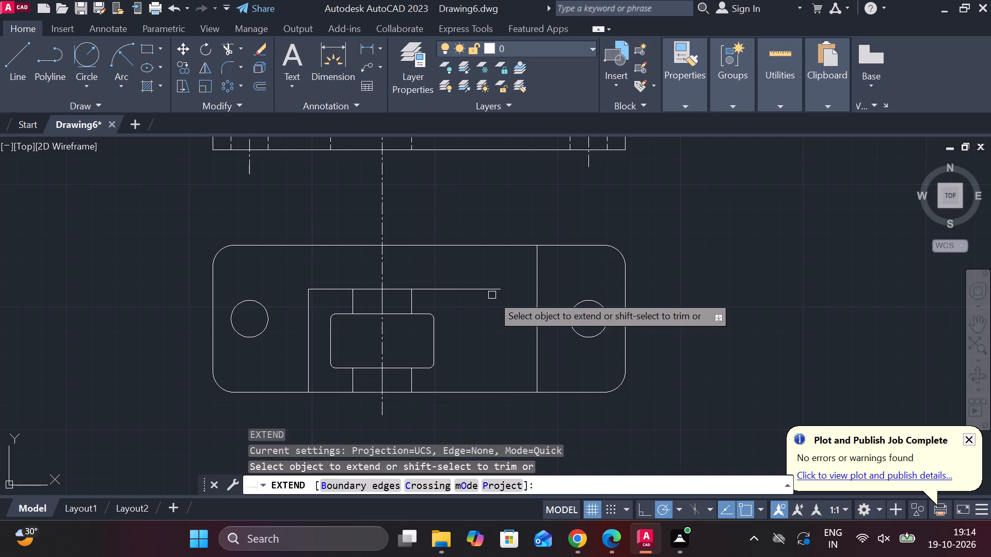
pyautogui.click(490, 290)
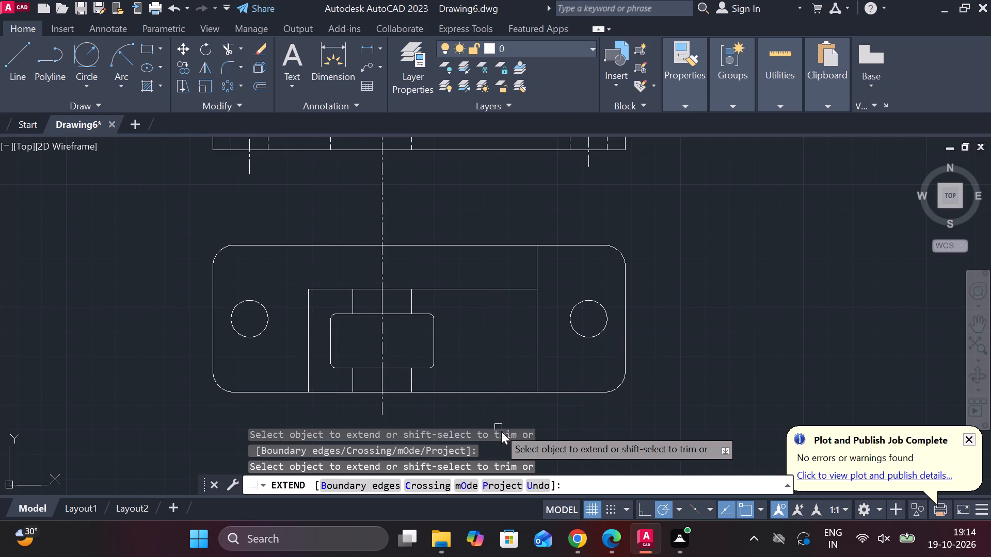
pyautogui.press('Escape')
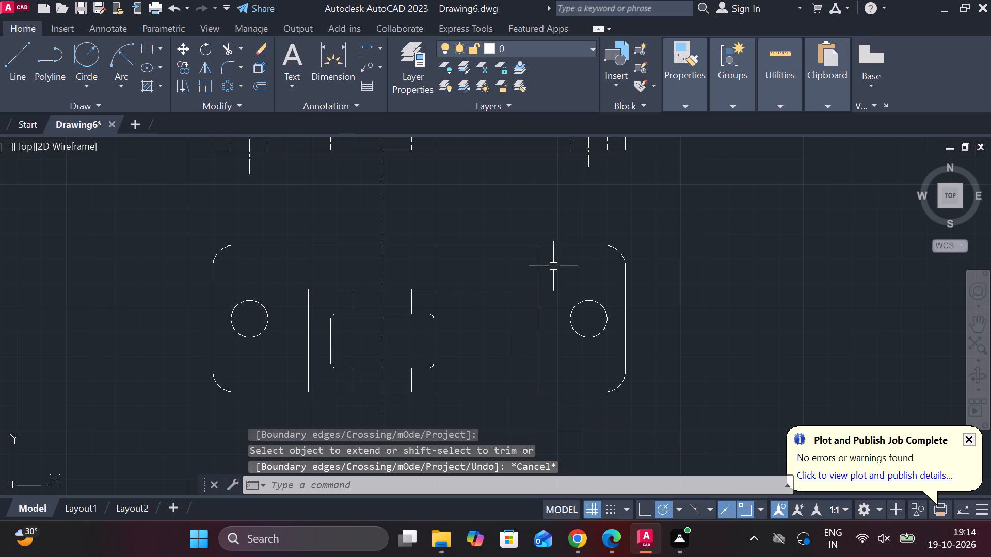
# Trim the part of the new right side line that projects above the support outline's top line.
pyautogui.write('tr')
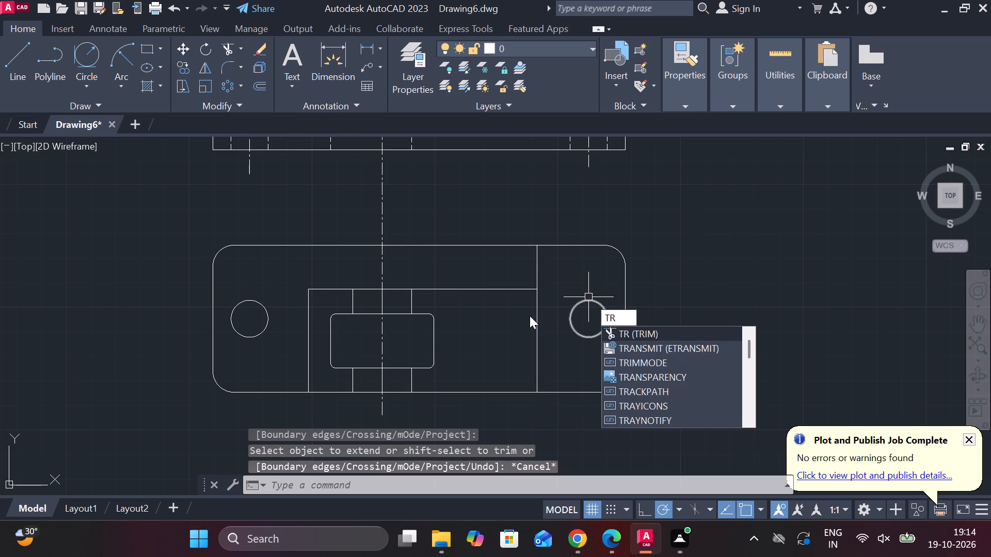
pyautogui.press('space')
pyautogui.click(535, 276)
pyautogui.moveTo(478, 338); pyautogui.dragTo(526, 336, button='middle')
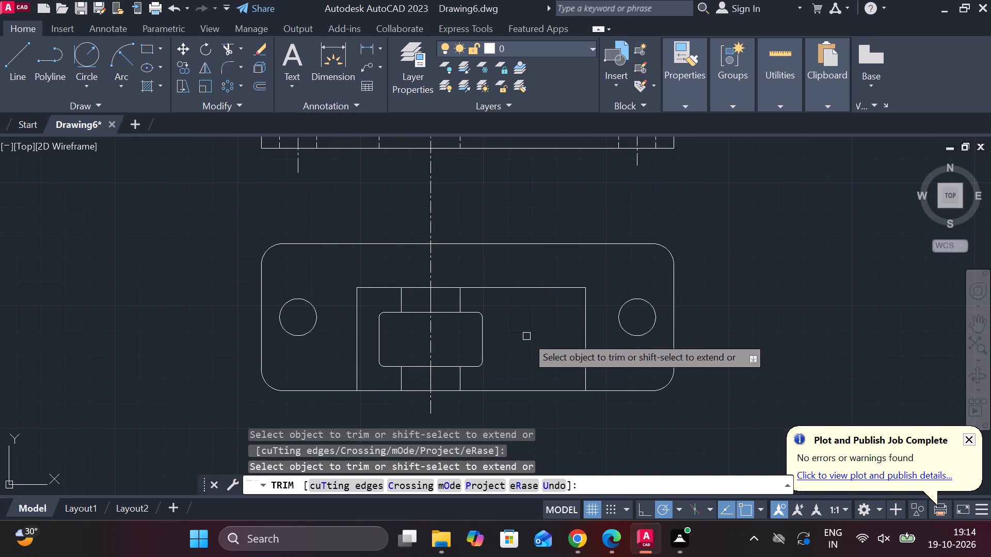
pyautogui.press('Escape')
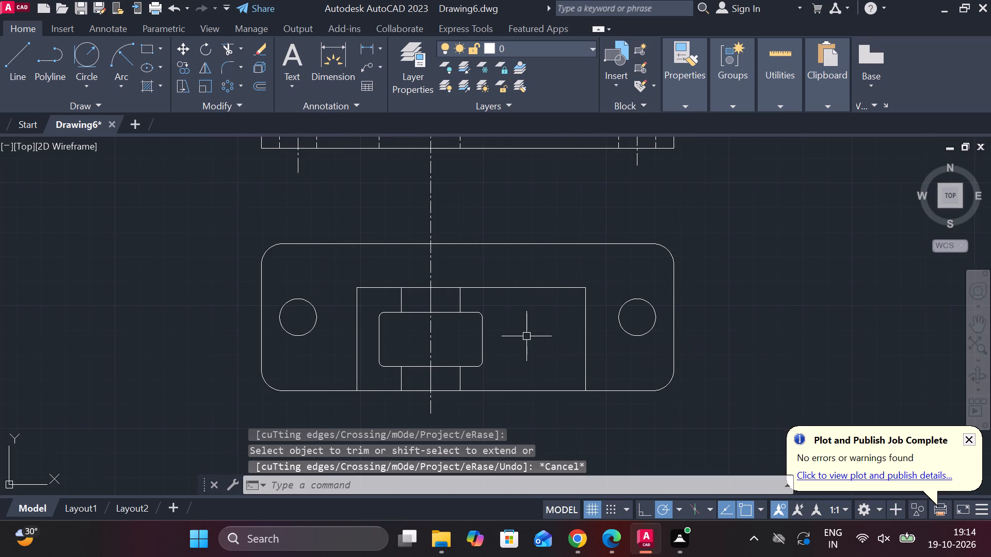
# Fillet the support outline's two top corners in the plate view with radius 2.
pyautogui.write('f r')
pyautogui.press('space')
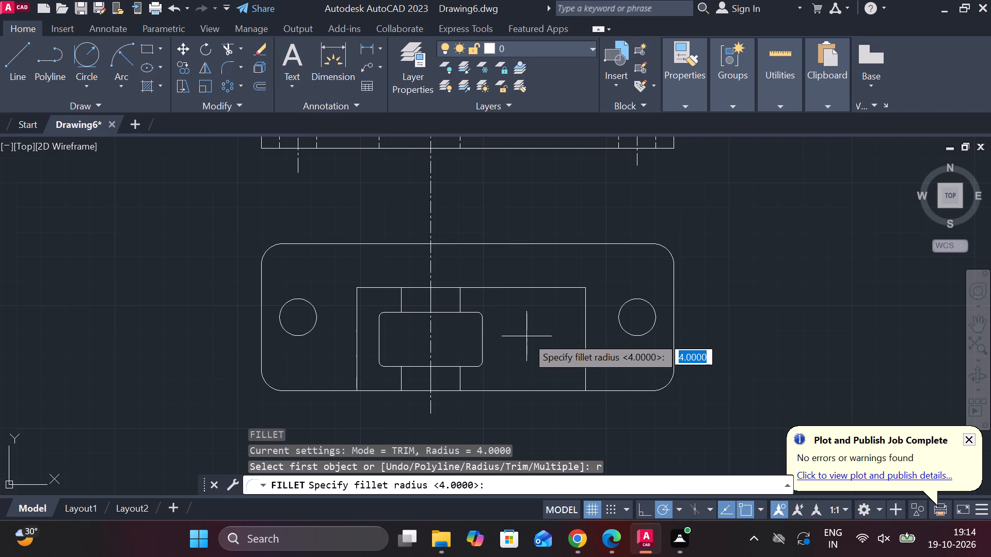
pyautogui.write('2')
pyautogui.press('space')
pyautogui.click(576, 289)
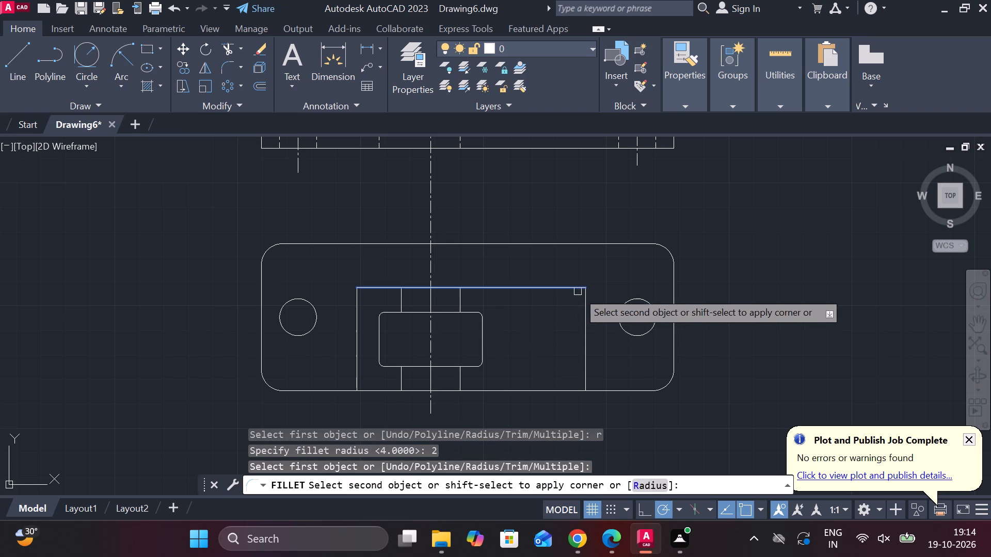
pyautogui.click(583, 298)
pyautogui.press('space')
pyautogui.click(369, 290)
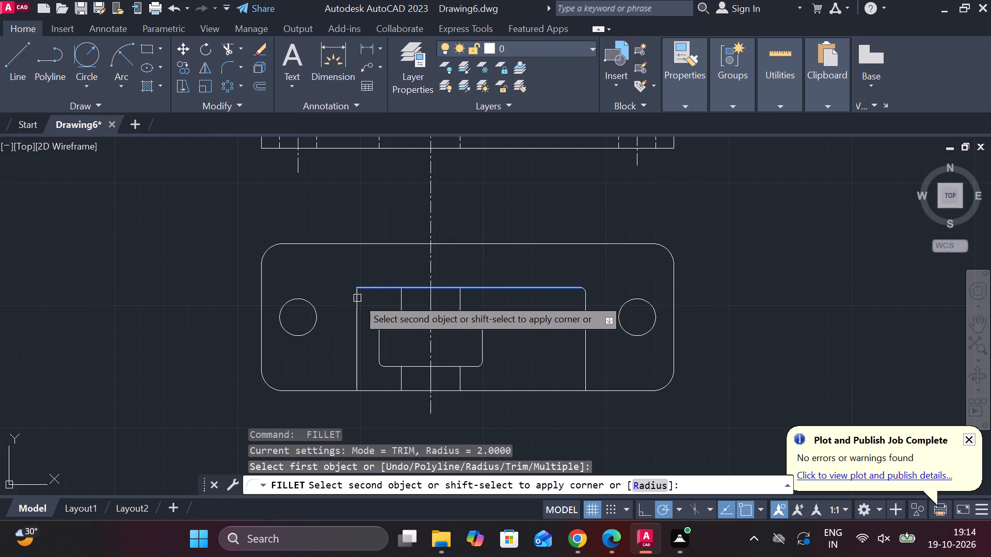
pyautogui.click(357, 298)
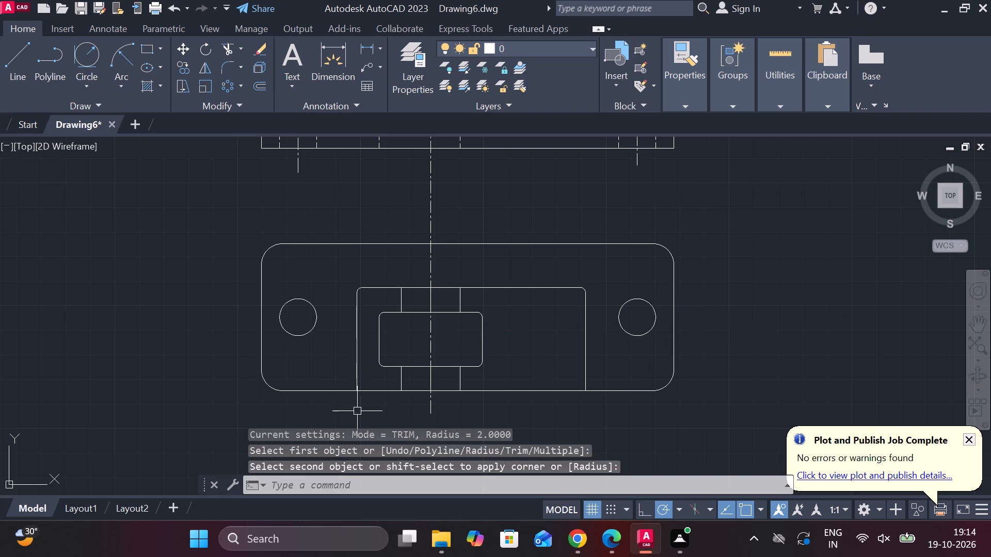
# Fillet the support outline's two bottom corners against the plate's bottom edge with the same radius of 2.
pyautogui.press('space')
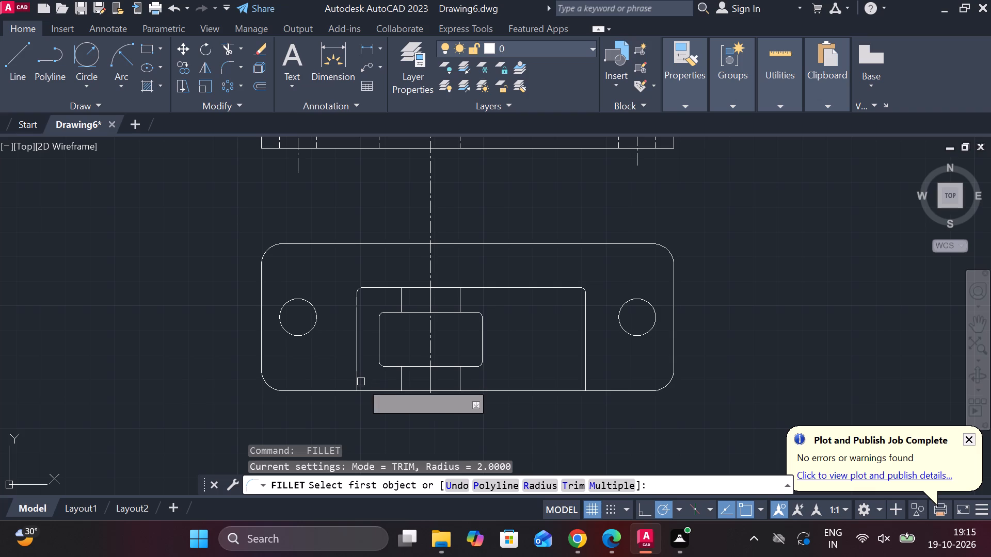
pyautogui.click(355, 379)
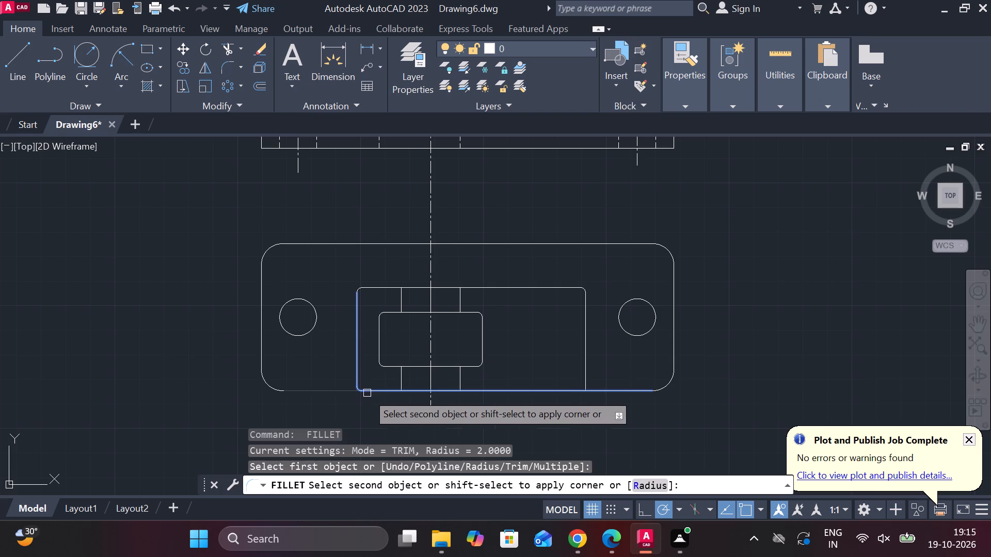
pyautogui.click(371, 395)
pyautogui.press('space')
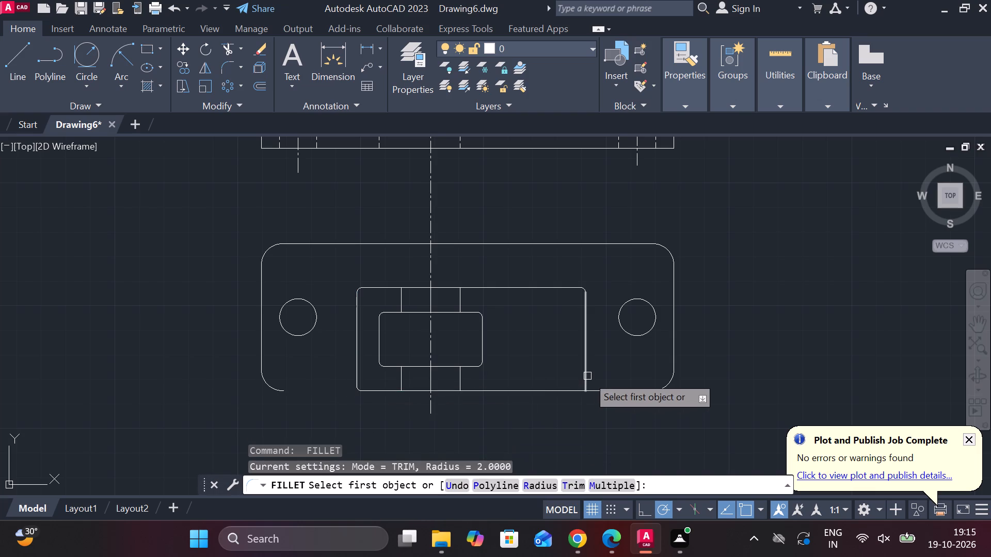
pyautogui.click(587, 376)
pyautogui.click(577, 391)
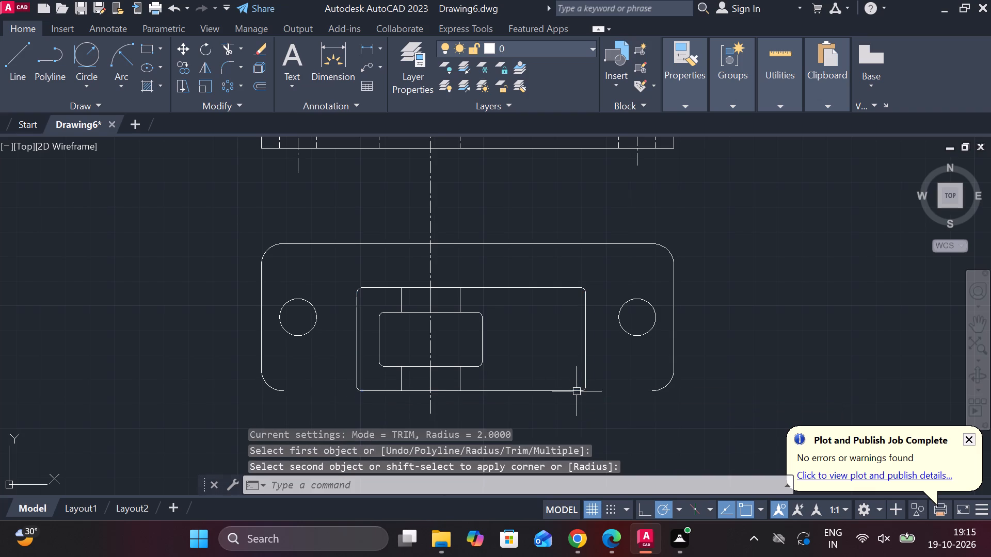
pyautogui.press('Escape')
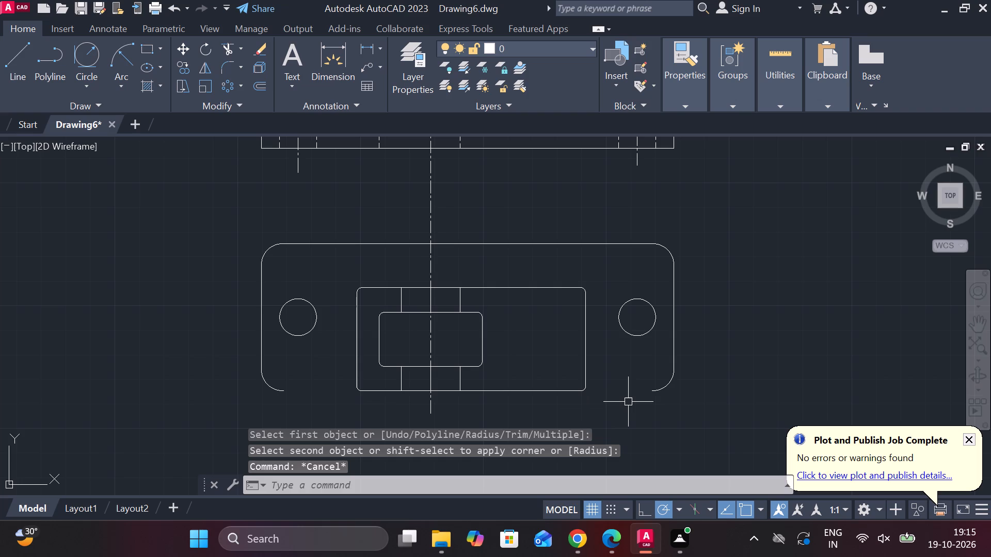
# Extend the shortened bottom edge line on both ends back to the plate's rounded bottom corners.
pyautogui.write('ex')
pyautogui.press('space')
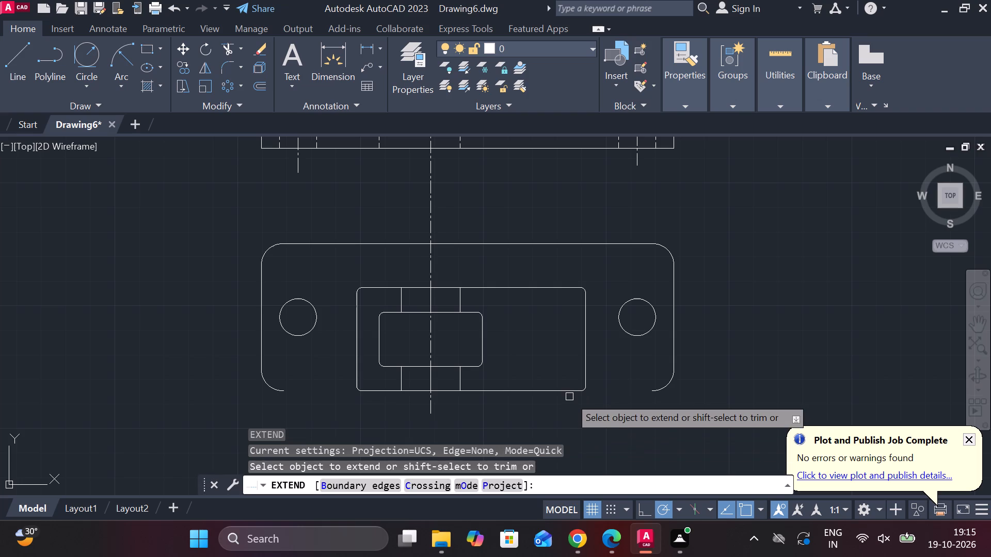
pyautogui.click(563, 395)
pyautogui.click(383, 389)
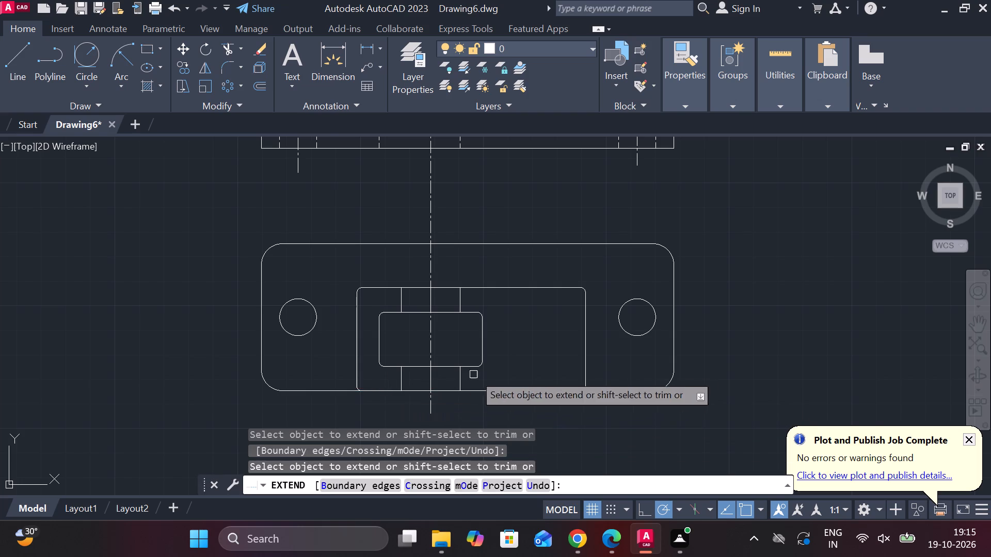
pyautogui.scroll(-1, 485, 368)
pyautogui.press('Escape')
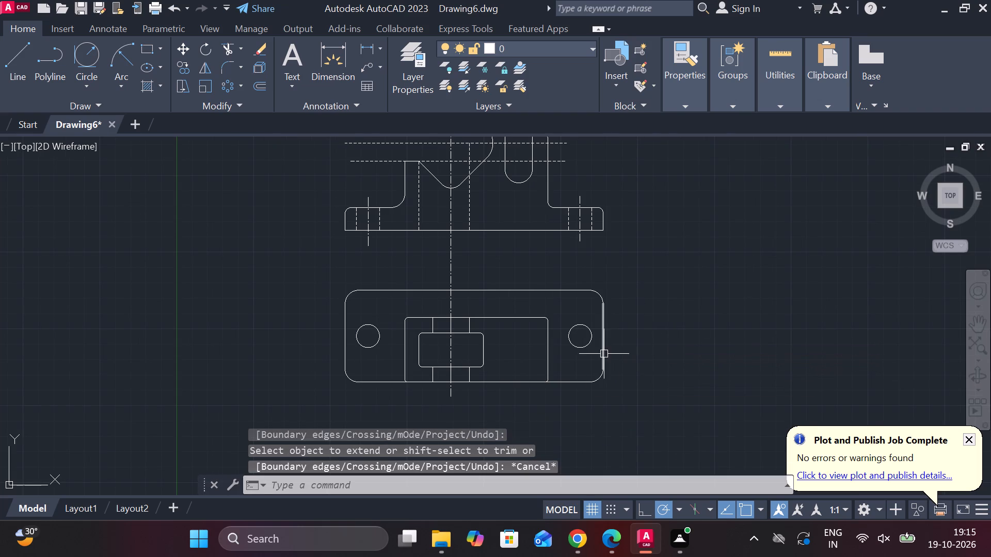
# Draw a vertical projection line from the front view slot's right side down to the support outline's top line in the plate view.
pyautogui.scroll(1, 571, 306)
pyautogui.scroll(-1, 558, 301)
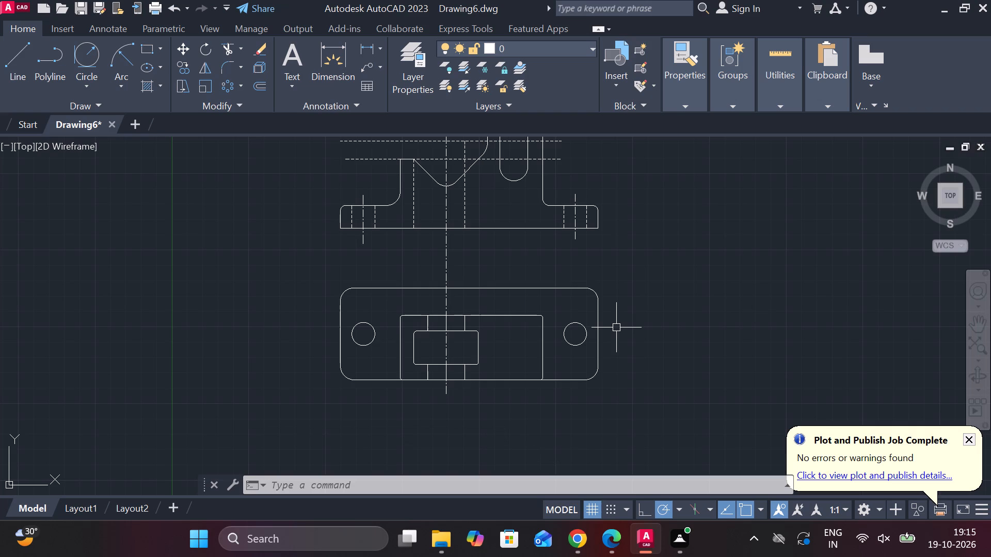
pyautogui.scroll(1, 600, 366)
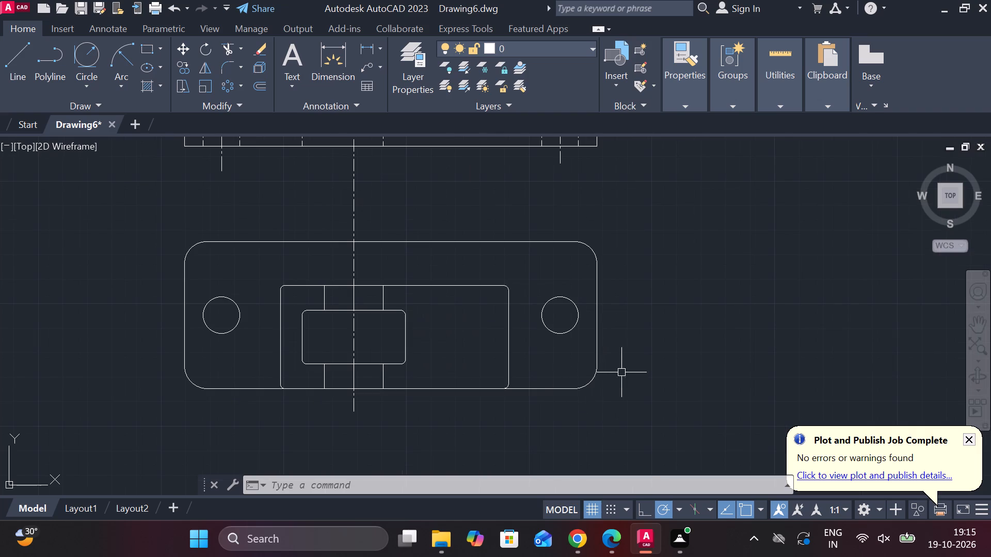
pyautogui.scroll(-1, 533, 172)
pyautogui.moveTo(555, 223); pyautogui.dragTo(542, 326, button='middle')
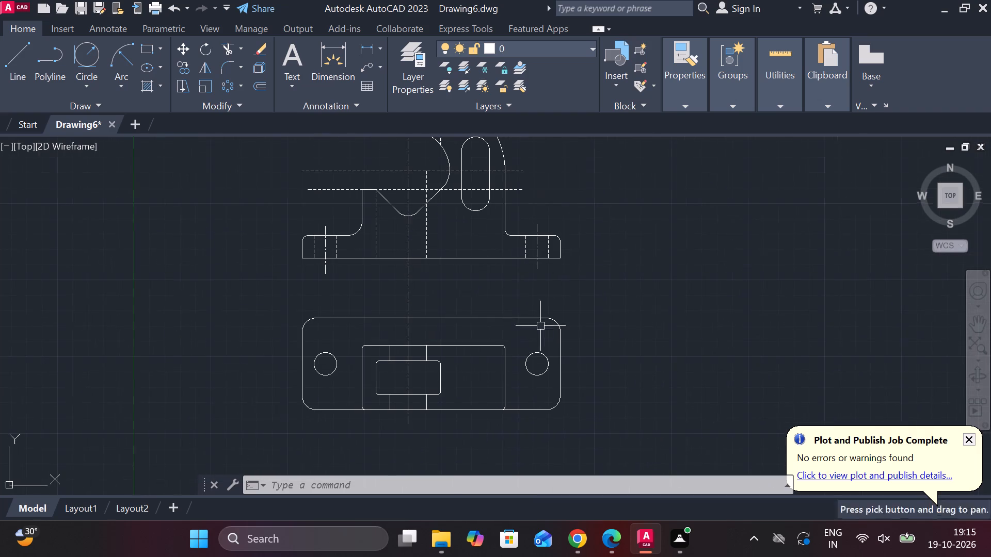
pyautogui.press('l')
pyautogui.press('Return')
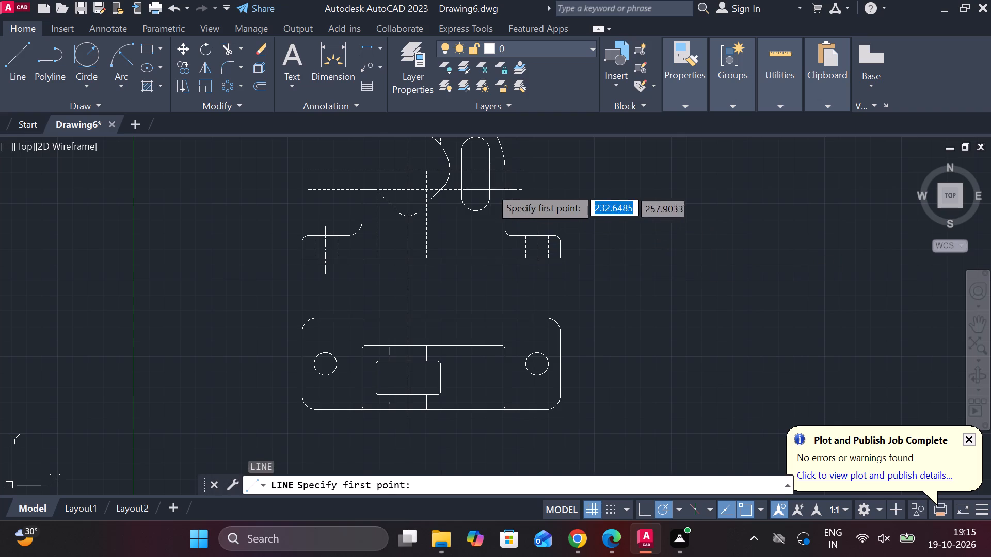
pyautogui.click(489, 184)
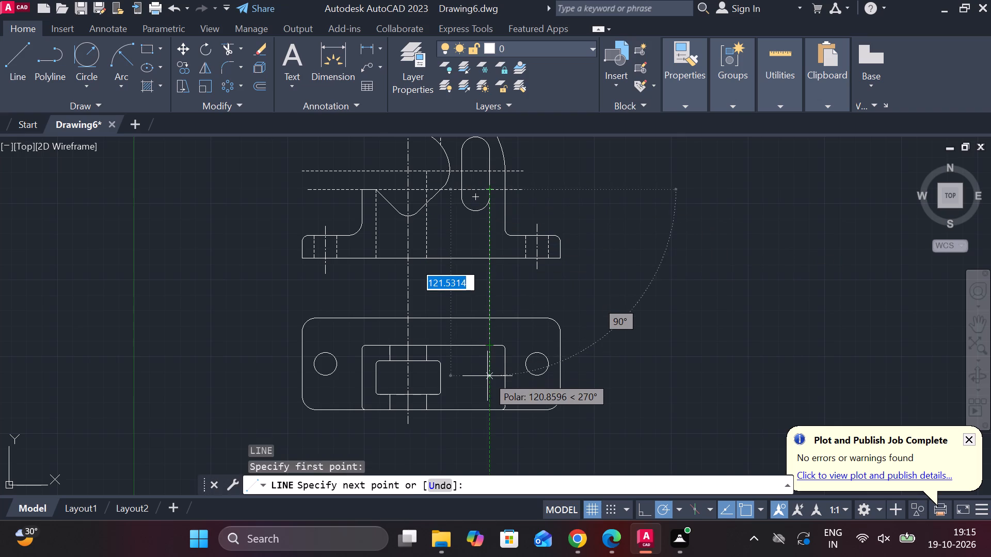
pyautogui.scroll(2, 485, 350)
pyautogui.click(495, 342)
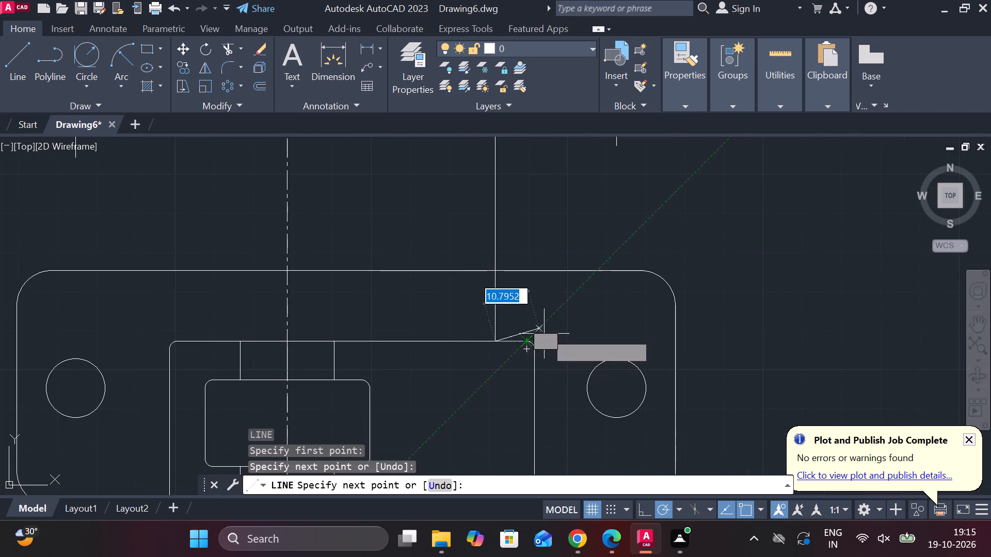
pyautogui.press('Escape')
# Draw a vertical projection line from the front view slot's left side down past the support outline's top line.
pyautogui.scroll(-2, 550, 316)
pyautogui.press('space')
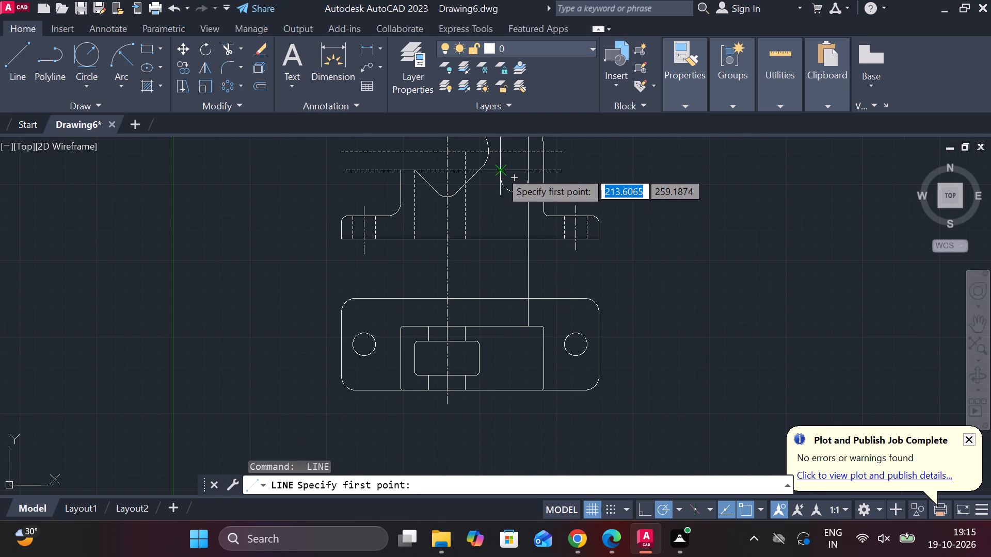
pyautogui.click(500, 171)
pyautogui.scroll(1, 501, 340)
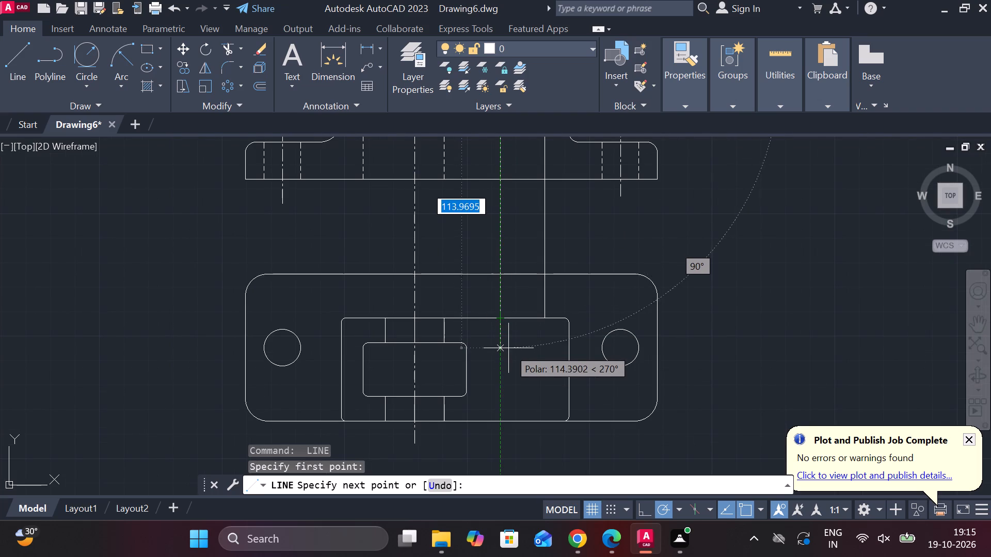
pyautogui.click(508, 344)
pyautogui.press('Escape')
# Trim the left projection line's end that runs below the support outline's top line.
pyautogui.write('tr')
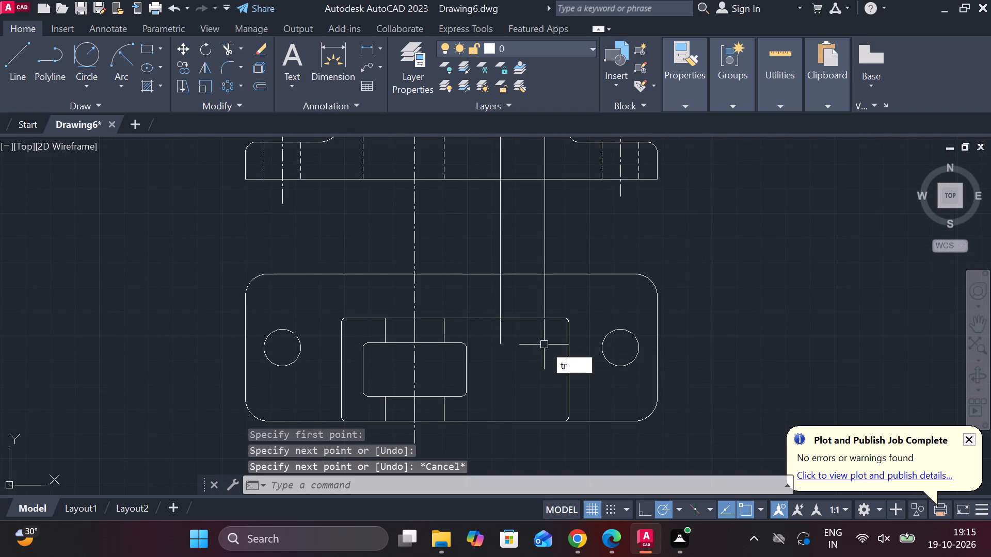
pyautogui.press('space')
pyautogui.click(501, 332)
pyautogui.press('Escape')
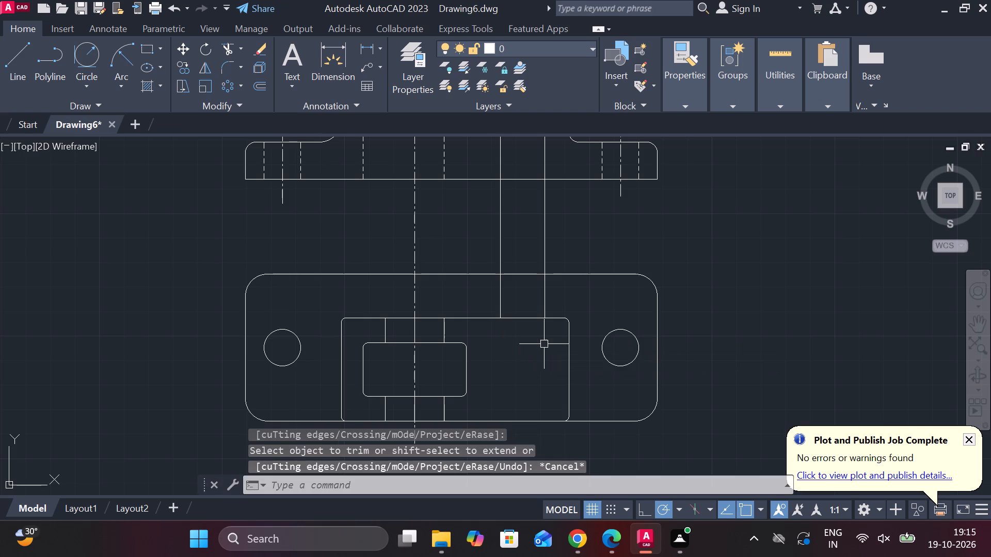
# Draw the upper slot recess in the plate view: 9 units down from the support's top line, across, and back up between the projection lines.
pyautogui.press('l')
pyautogui.press('Return')
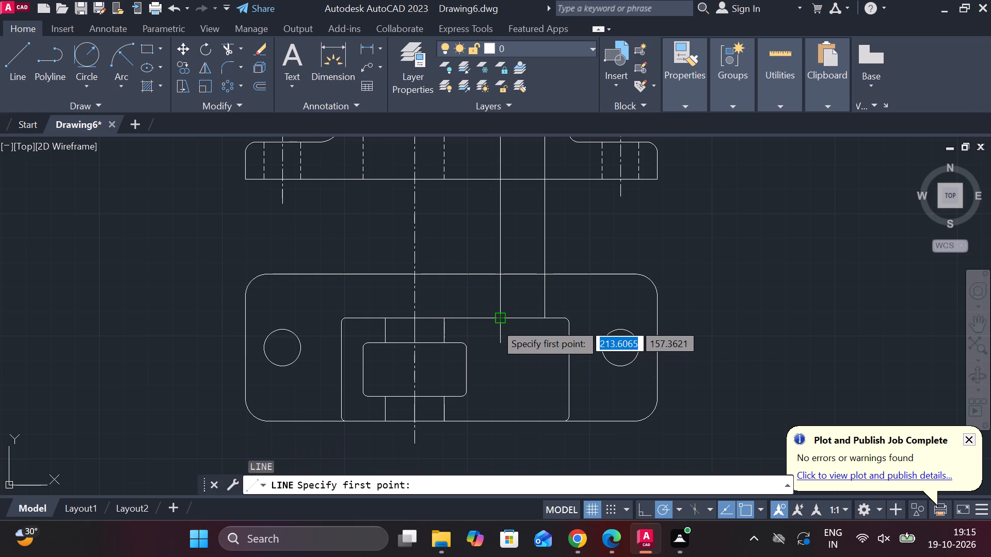
pyautogui.click(495, 323)
pyautogui.press('9')
pyautogui.press('Return')
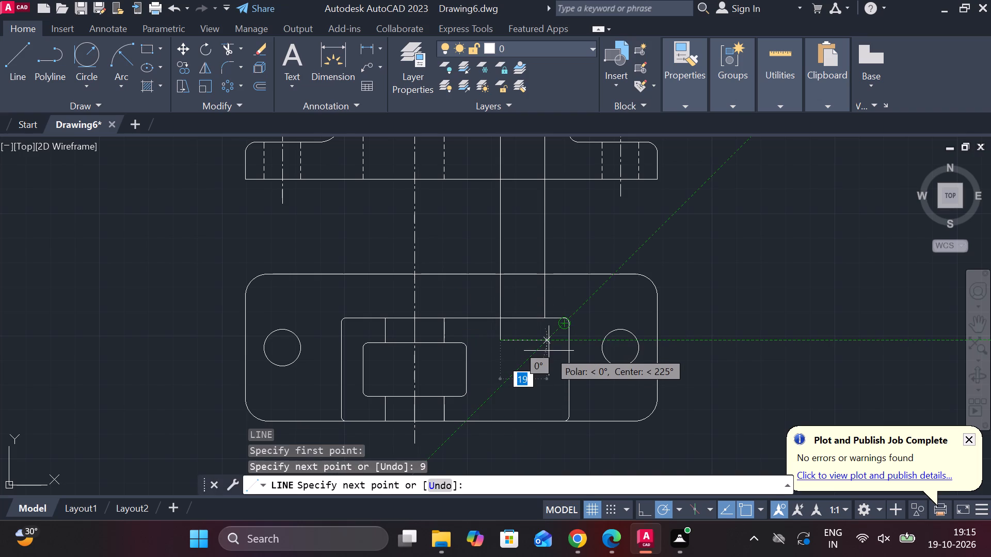
pyautogui.scroll(1, 549, 351)
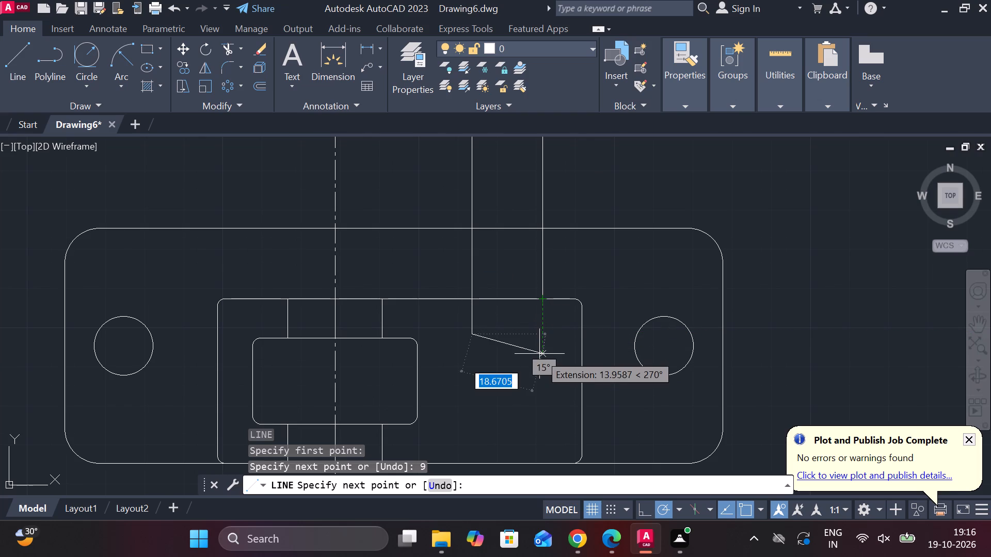
pyautogui.click(541, 336)
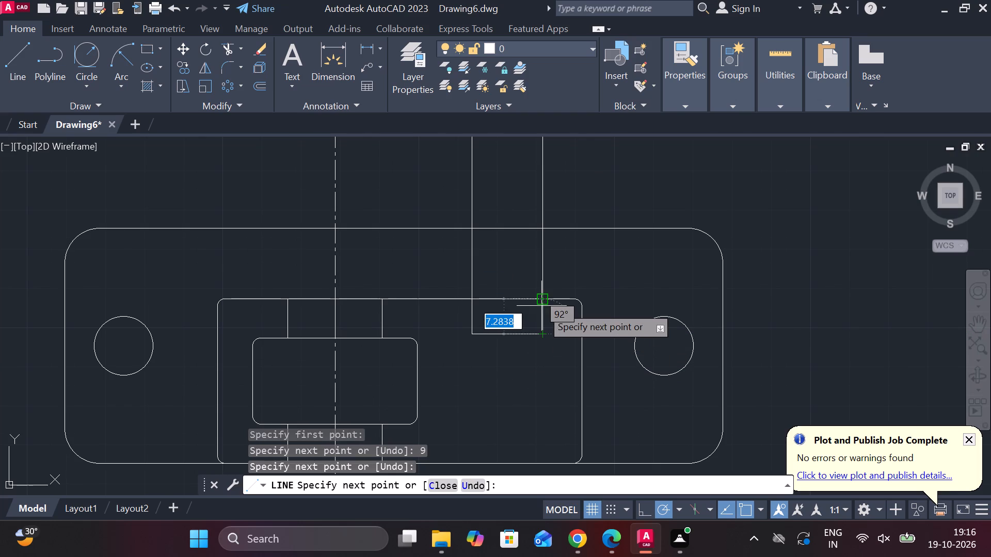
pyautogui.click(541, 306)
pyautogui.press('Escape')
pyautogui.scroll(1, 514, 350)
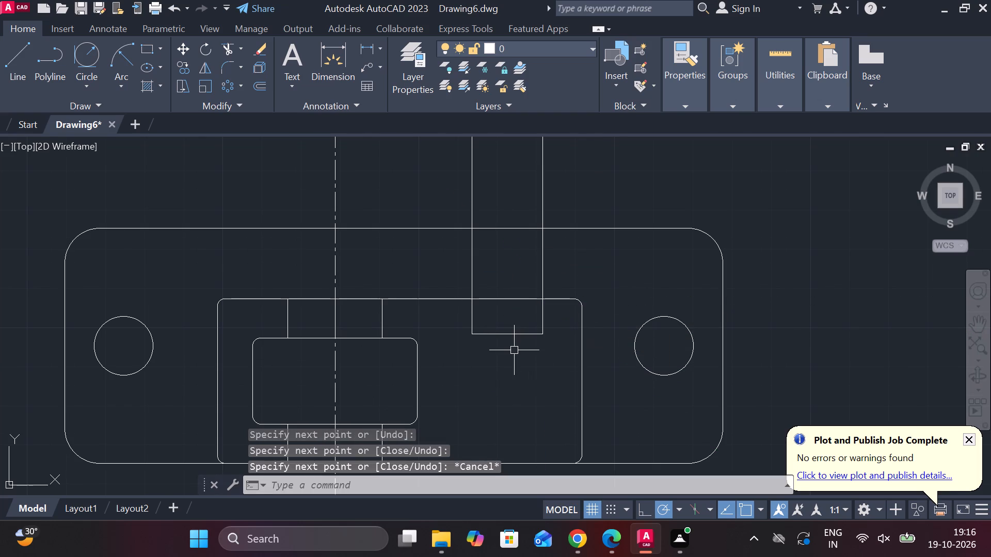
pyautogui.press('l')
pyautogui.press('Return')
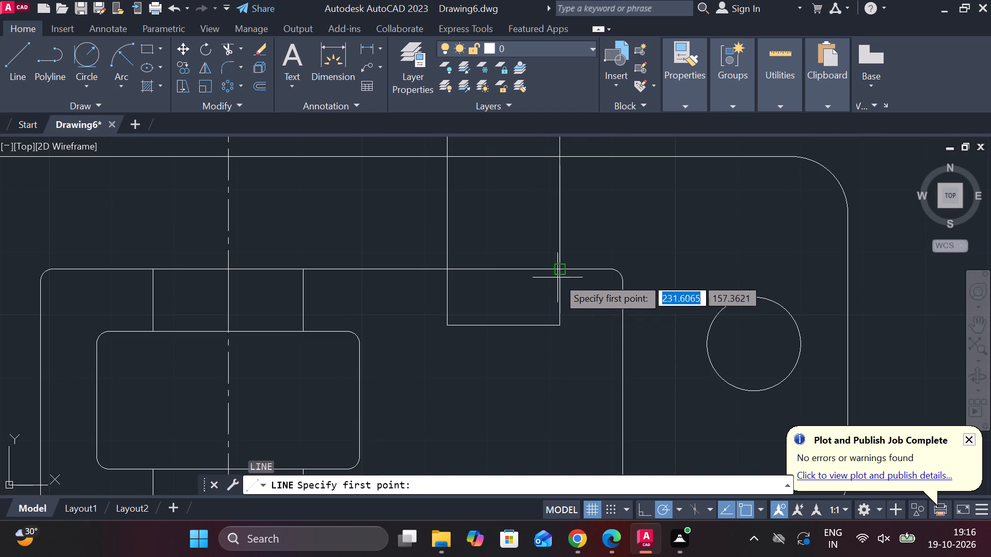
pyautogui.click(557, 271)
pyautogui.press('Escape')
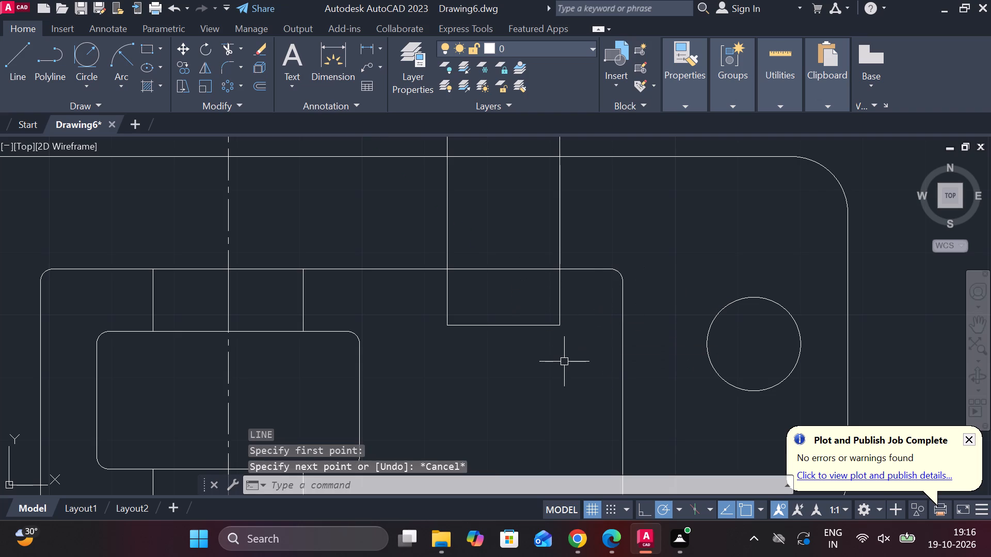
# Extend the recess's left and right side lines down to the plate's bottom edge line.
pyautogui.scroll(-1, 562, 366)
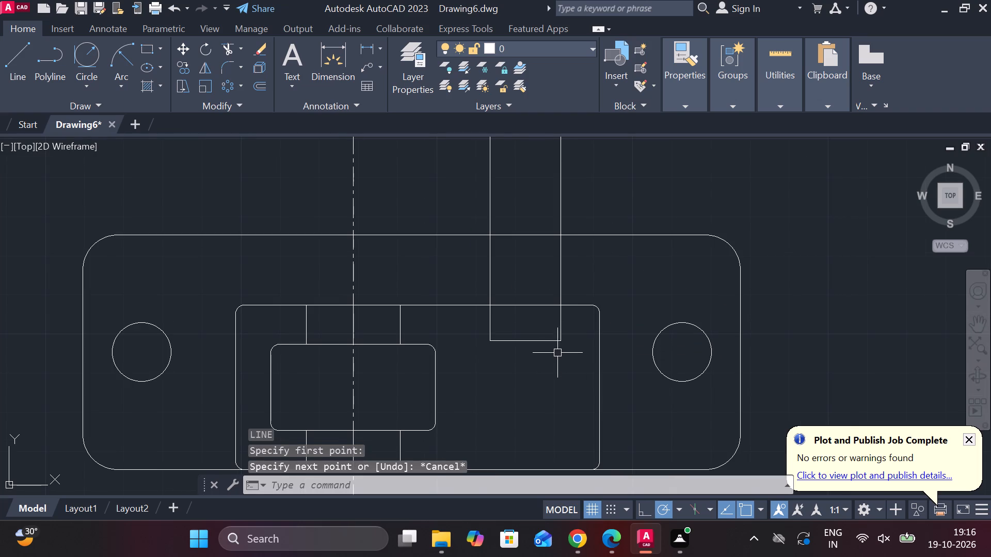
pyautogui.moveTo(523, 381); pyautogui.dragTo(523, 308, button='middle')
pyautogui.write('ex')
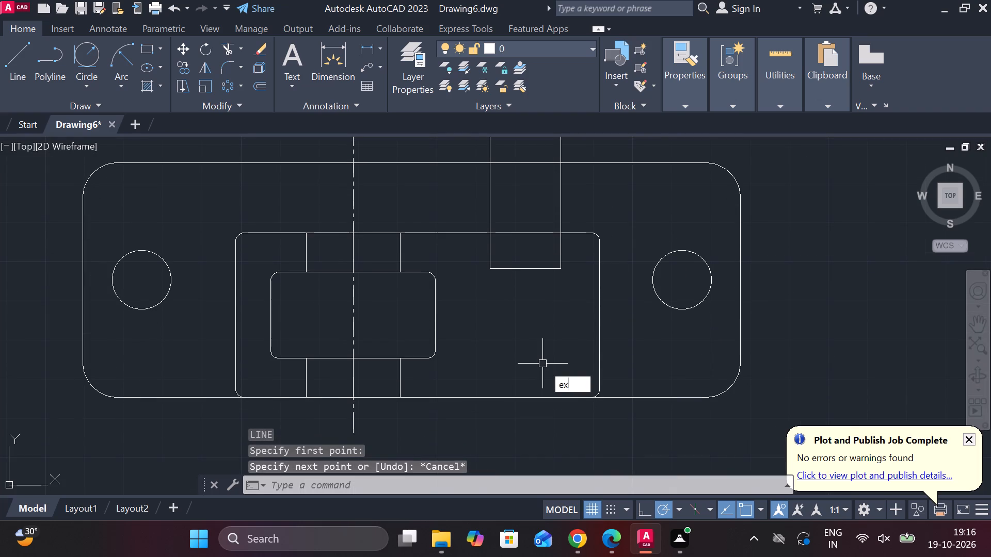
pyautogui.press('space')
pyautogui.click(487, 253)
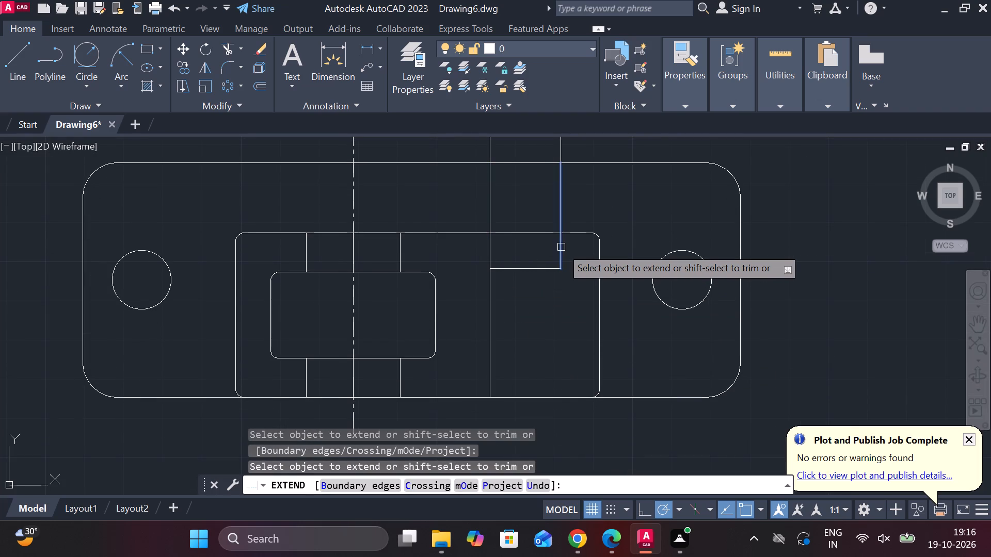
pyautogui.click(561, 247)
pyautogui.press('`')
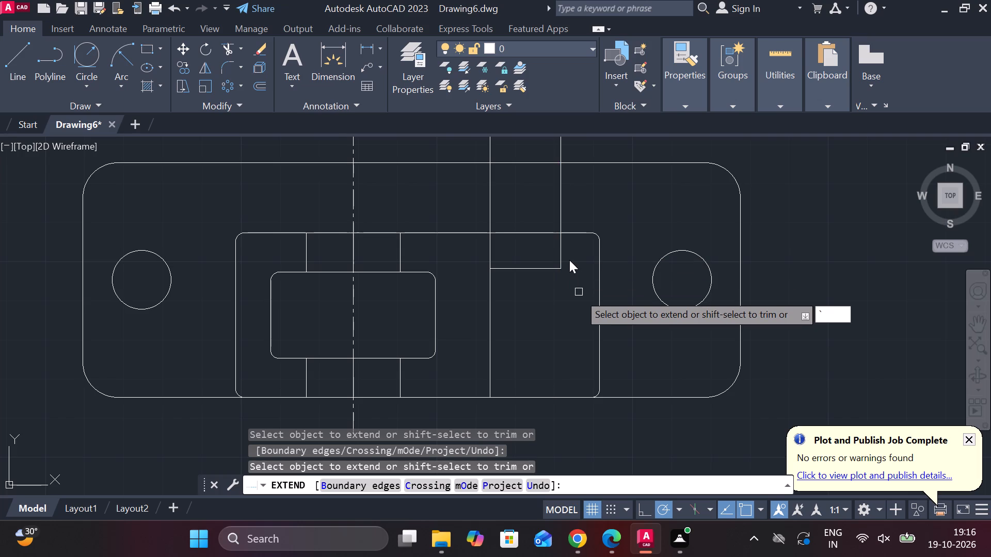
pyautogui.press('Escape')
pyautogui.press('space')
pyautogui.click(561, 252)
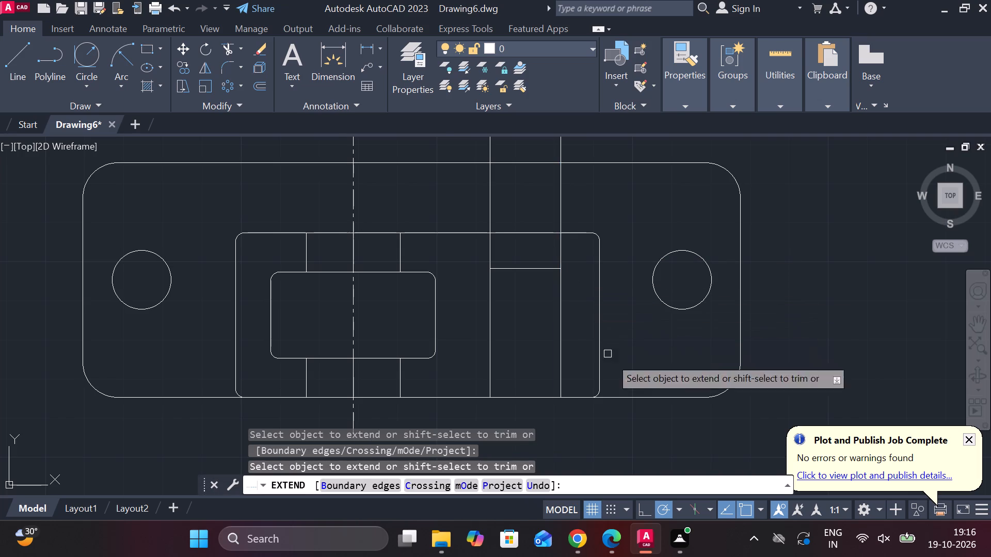
pyautogui.press('Escape')
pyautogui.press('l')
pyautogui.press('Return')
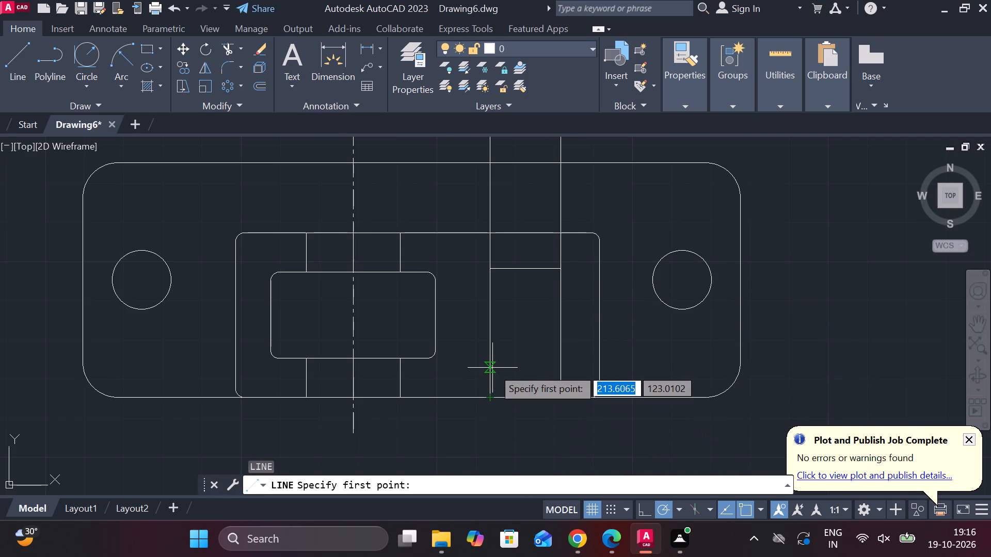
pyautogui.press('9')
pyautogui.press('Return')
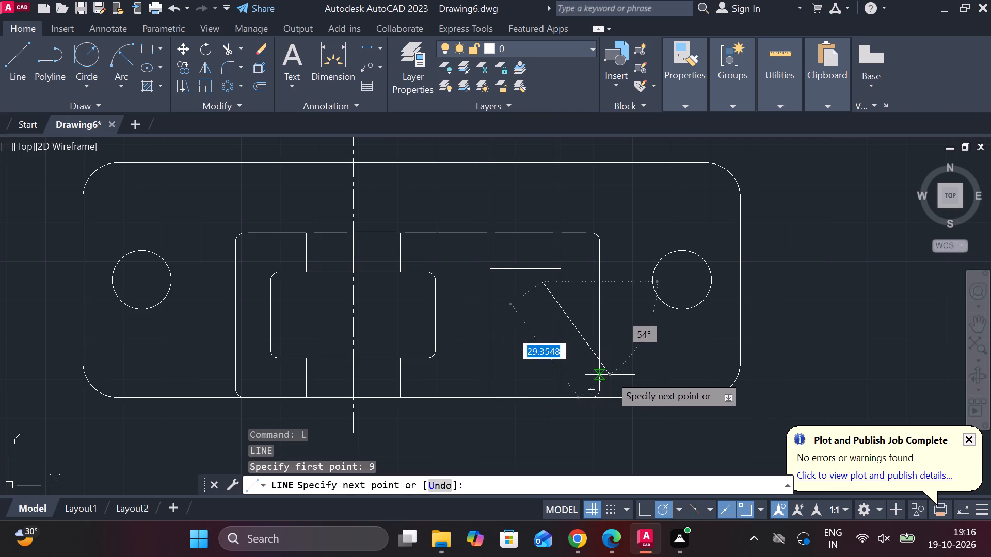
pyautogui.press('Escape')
# Draw a line 9 units up from the bottom edge beside the slot, continuing horizontally across both slot side lines.
pyautogui.press('l')
pyautogui.press('Return')
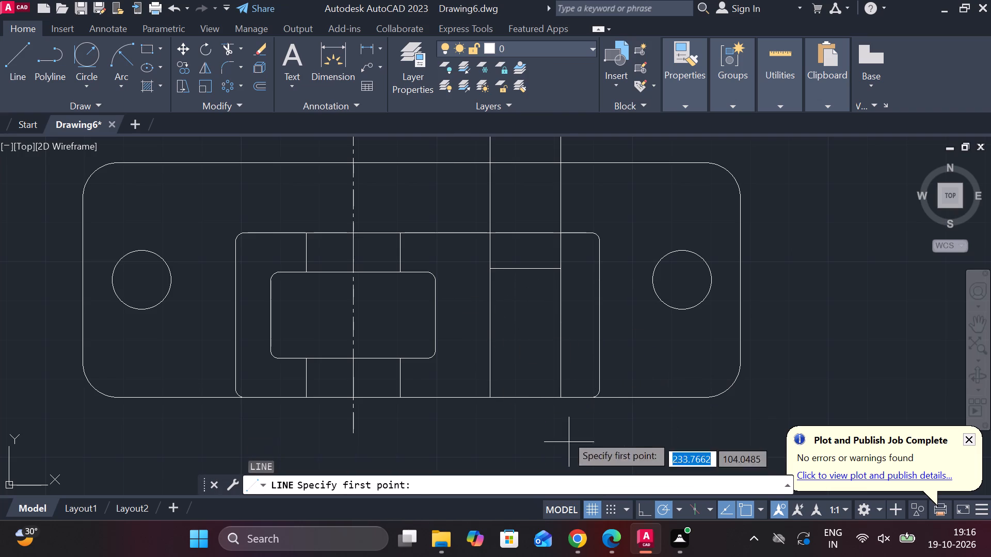
pyautogui.click(469, 399)
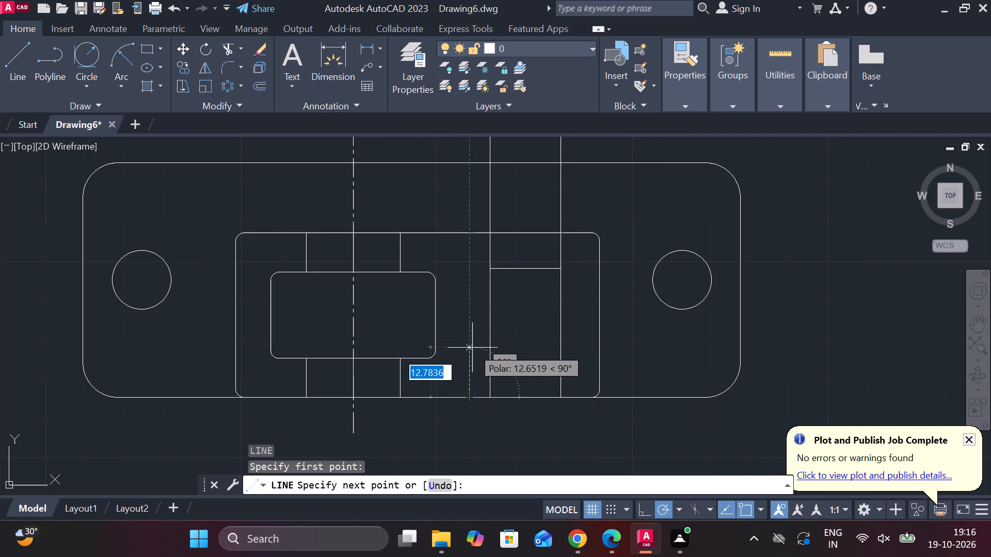
pyautogui.press('9')
pyautogui.press('Return')
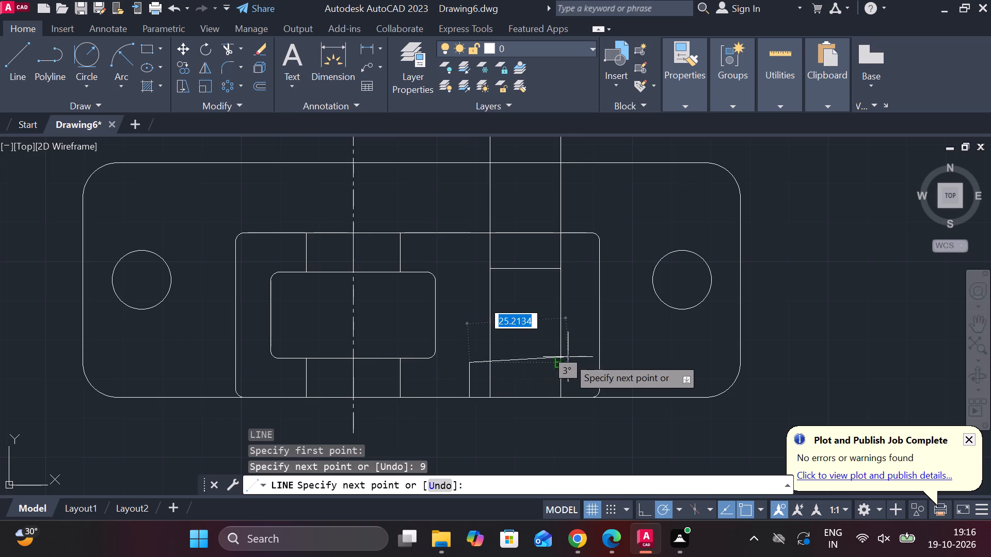
pyautogui.scroll(1, 571, 358)
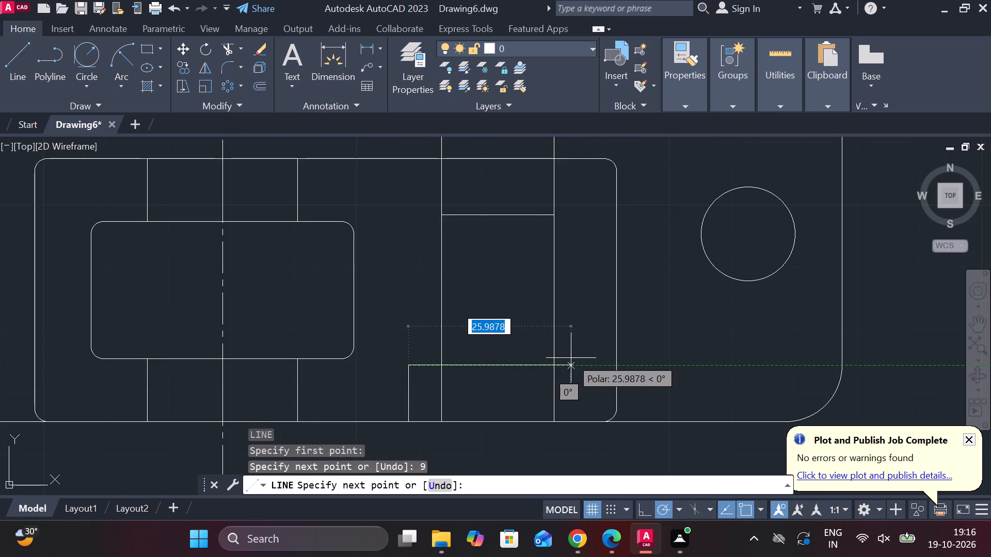
pyautogui.click(576, 358)
pyautogui.press('Escape')
# Trim away the 9-unit vertical helper line and the horizontal line's overhangs outside the two slot side lines.
pyautogui.write('tr')
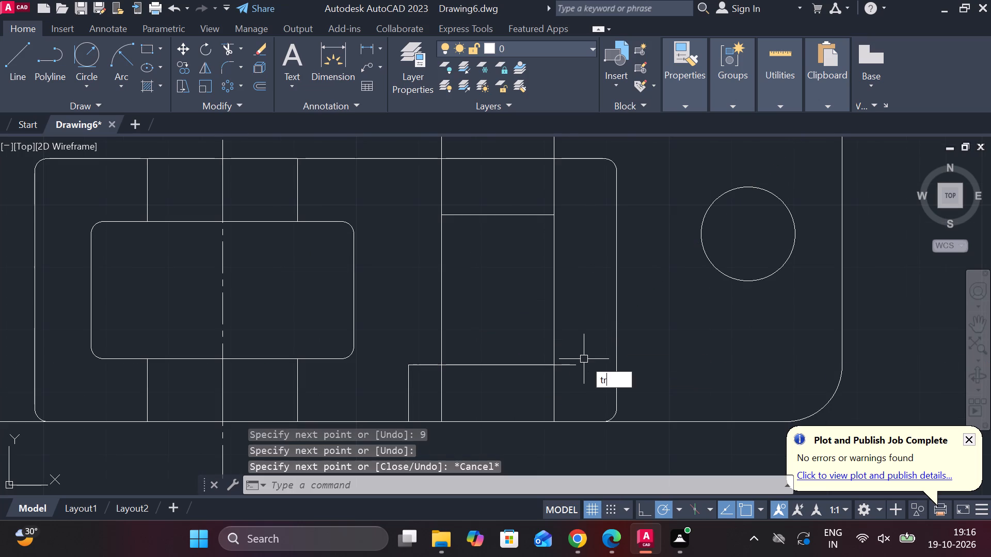
pyautogui.press('space')
pyautogui.click(567, 365)
pyautogui.click(408, 390)
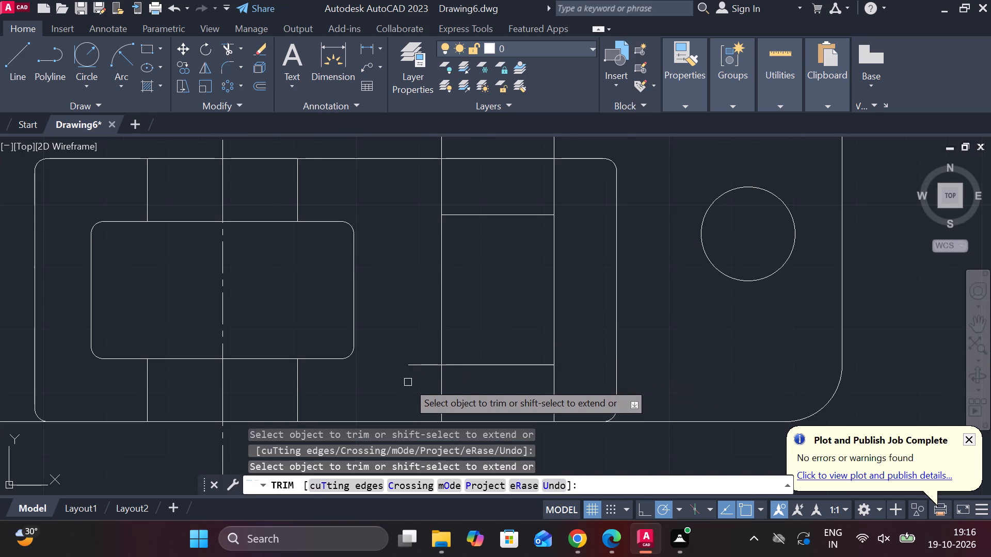
pyautogui.click(418, 368)
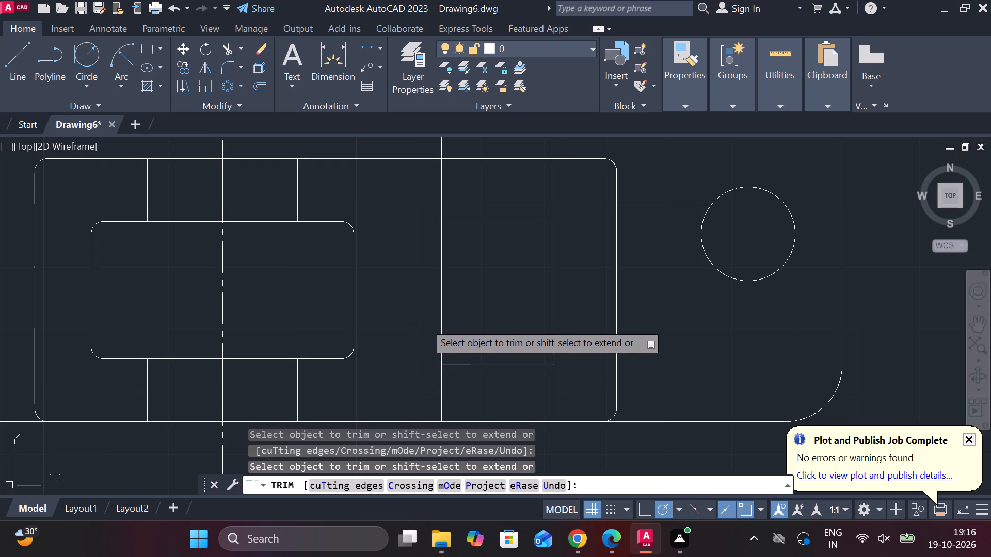
# Trim the slot side lines between the upper and lower recesses, and between the plate's top edge and the support's top line.
pyautogui.moveTo(424, 322); pyautogui.dragTo(563, 319)
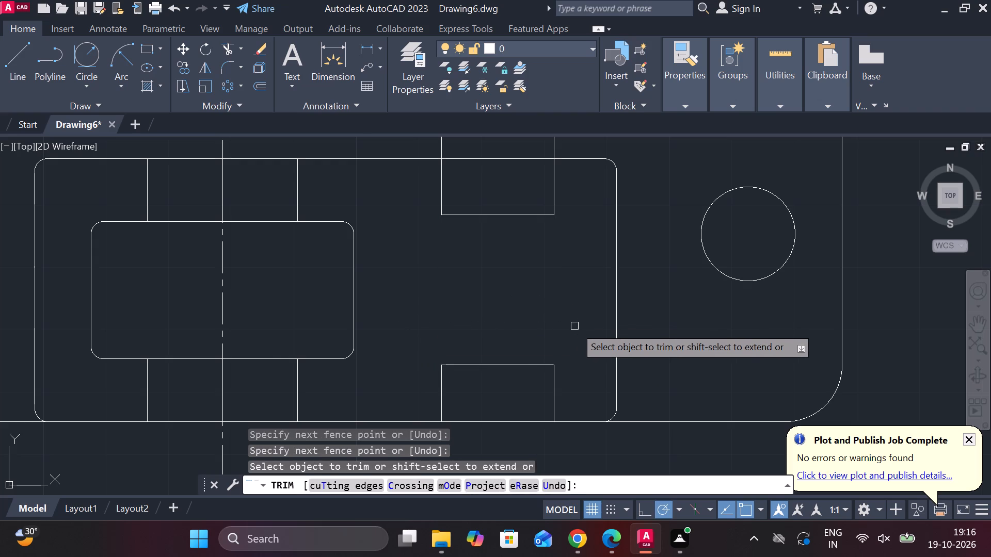
pyautogui.scroll(-1, 574, 326)
pyautogui.moveTo(606, 187); pyautogui.dragTo(490, 189)
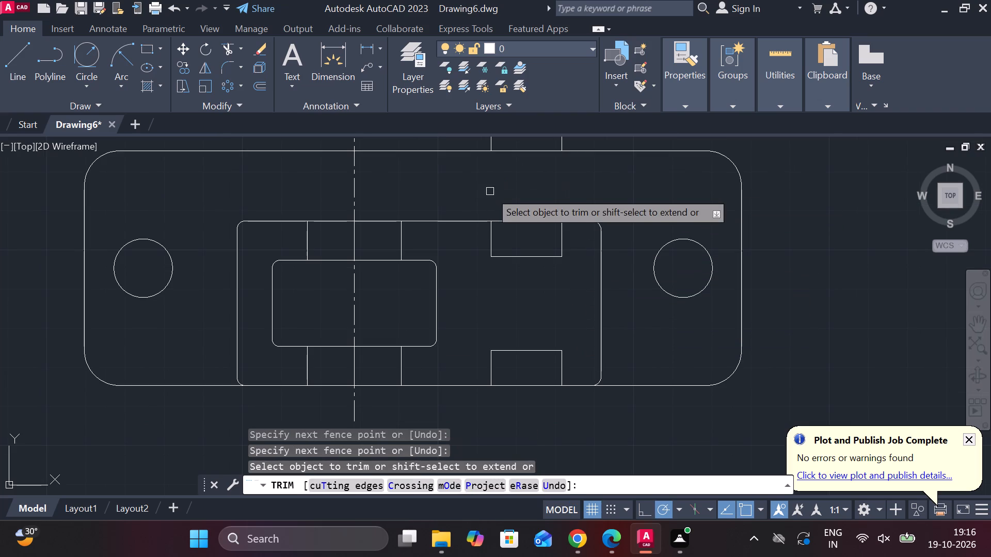
pyautogui.moveTo(526, 220); pyautogui.dragTo(523, 341, button='middle')
pyautogui.press('Escape')
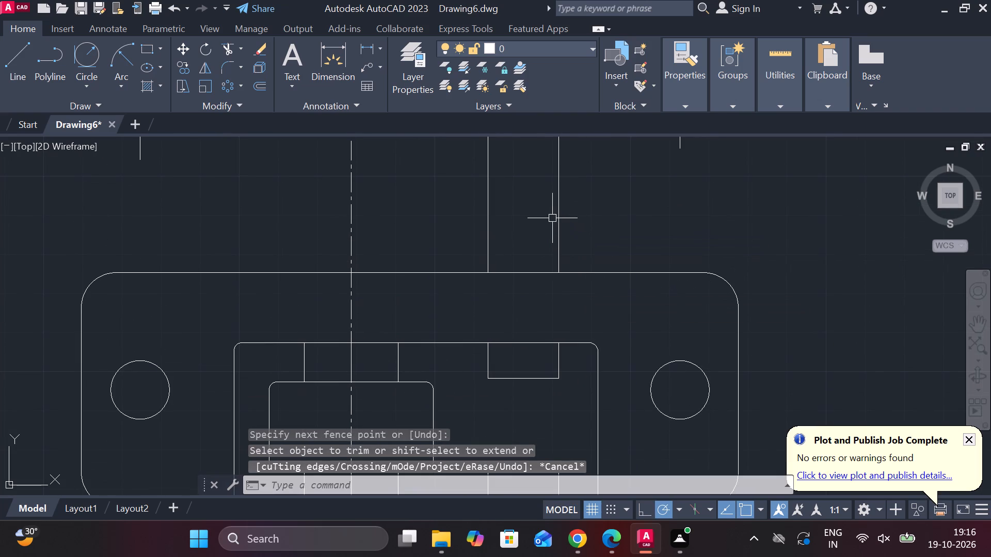
# Erase the two remaining vertical projection lines above the plate view.
pyautogui.click(556, 221)
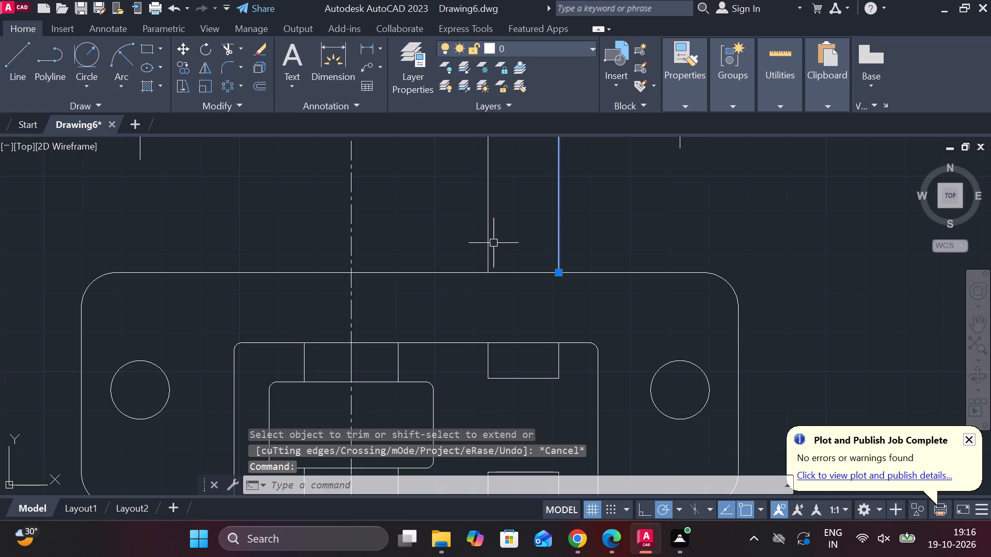
pyautogui.click(484, 232)
pyautogui.write('e')
pyautogui.press('space')
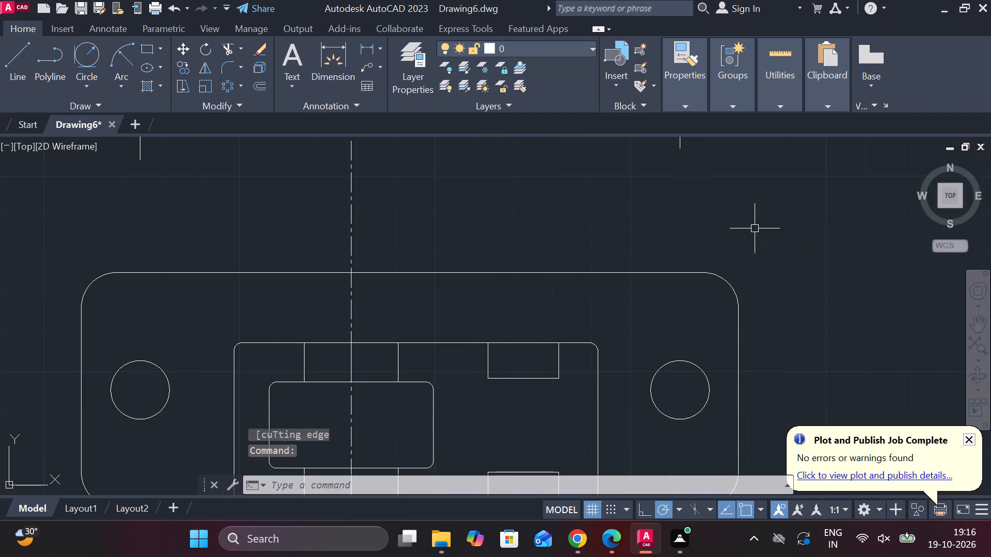
pyautogui.scroll(-2, 697, 256)
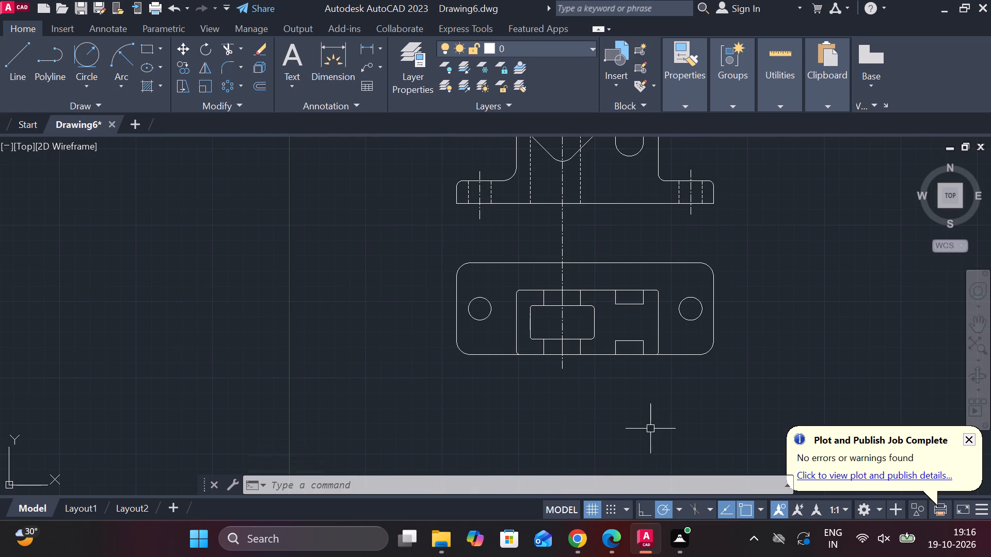
pyautogui.press('Escape')
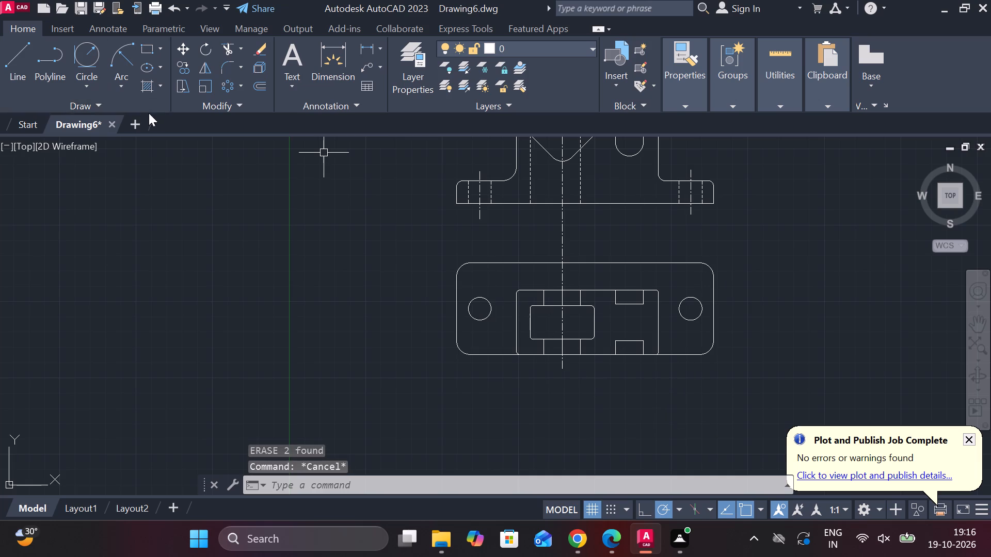
# Copy the complete front and plate views into the empty space to the upper left of the originals.
pyautogui.scroll(-1, 283, 208)
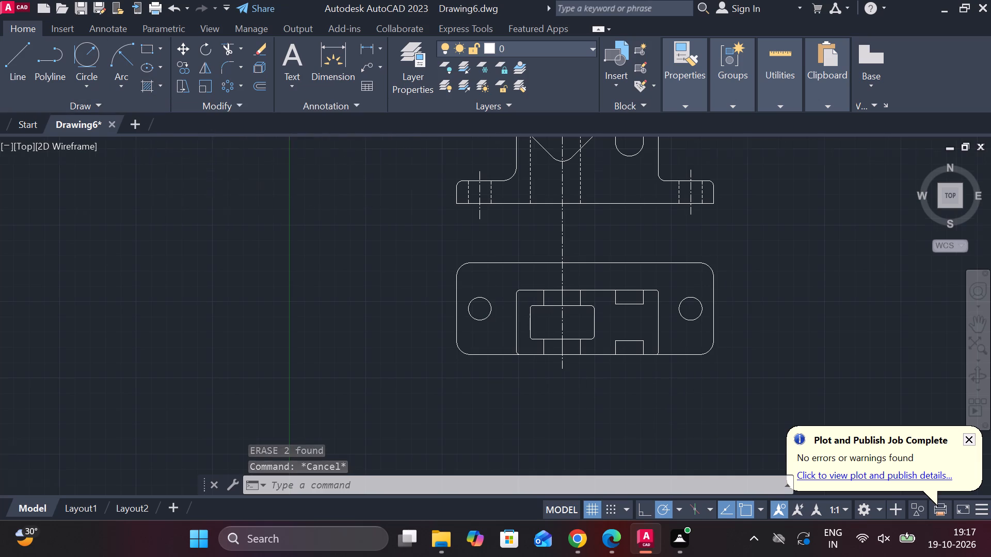
pyautogui.scroll(-1, 283, 208)
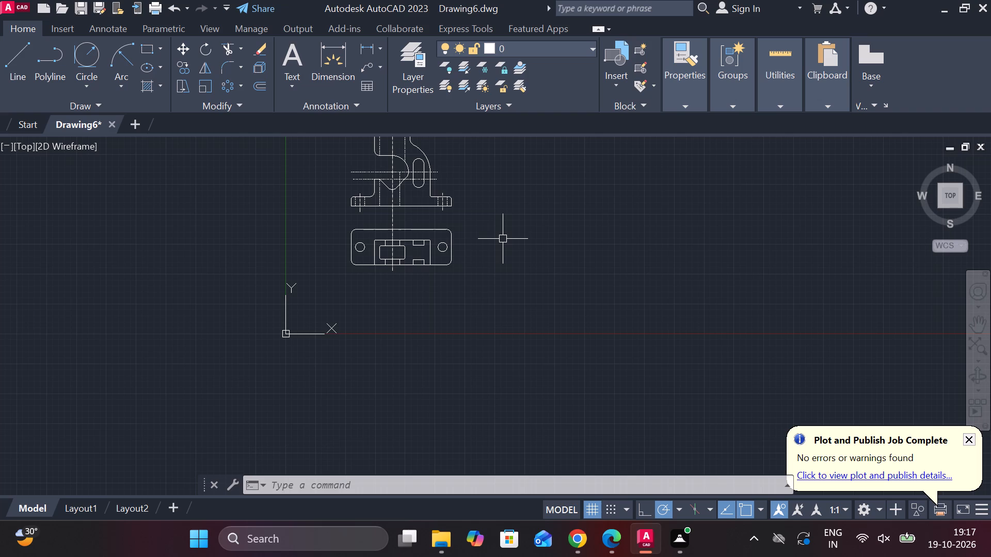
pyautogui.moveTo(505, 241); pyautogui.dragTo(575, 310, button='middle')
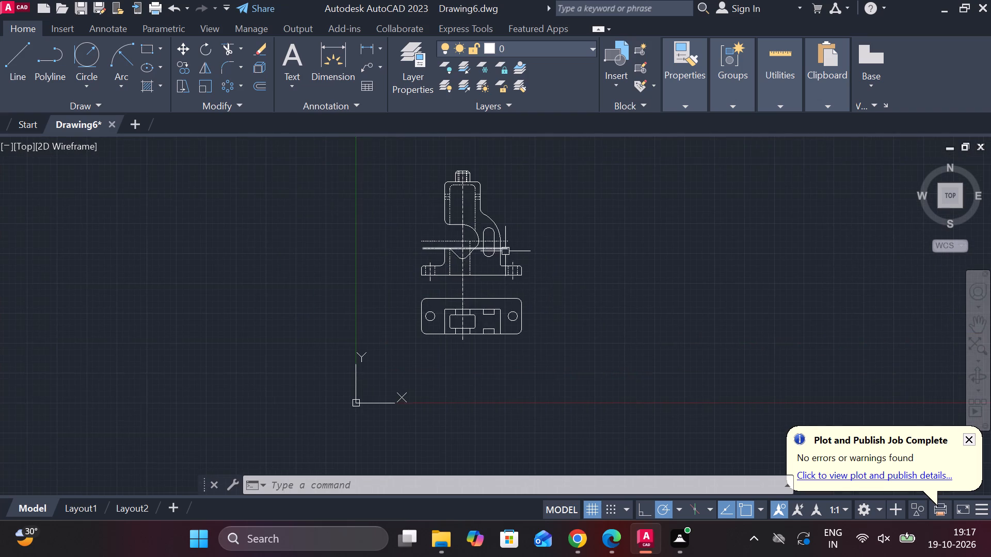
pyautogui.scroll(1, 505, 251)
pyautogui.moveTo(584, 271); pyautogui.dragTo(608, 300, button='middle')
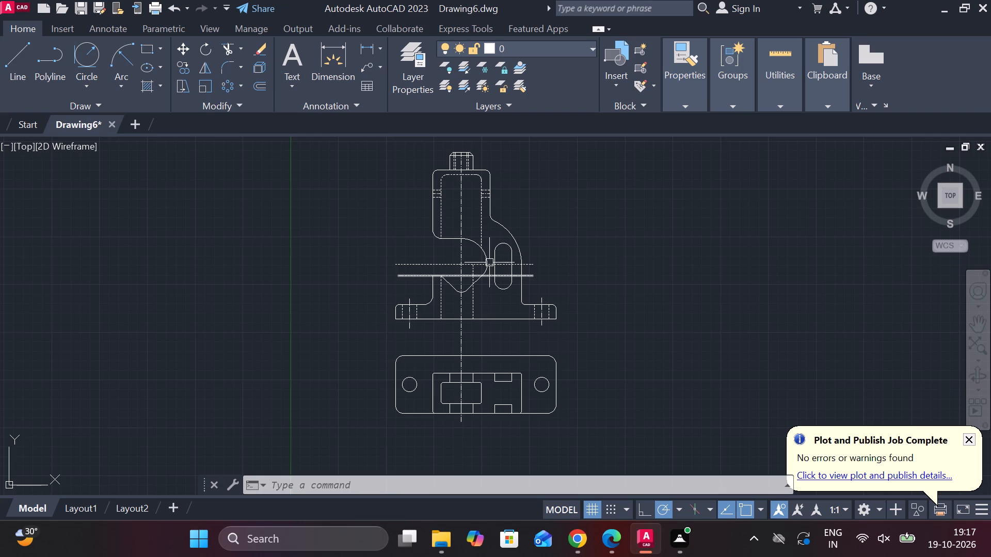
pyautogui.scroll(-2, 470, 249)
pyautogui.click(405, 196)
pyautogui.click(569, 349)
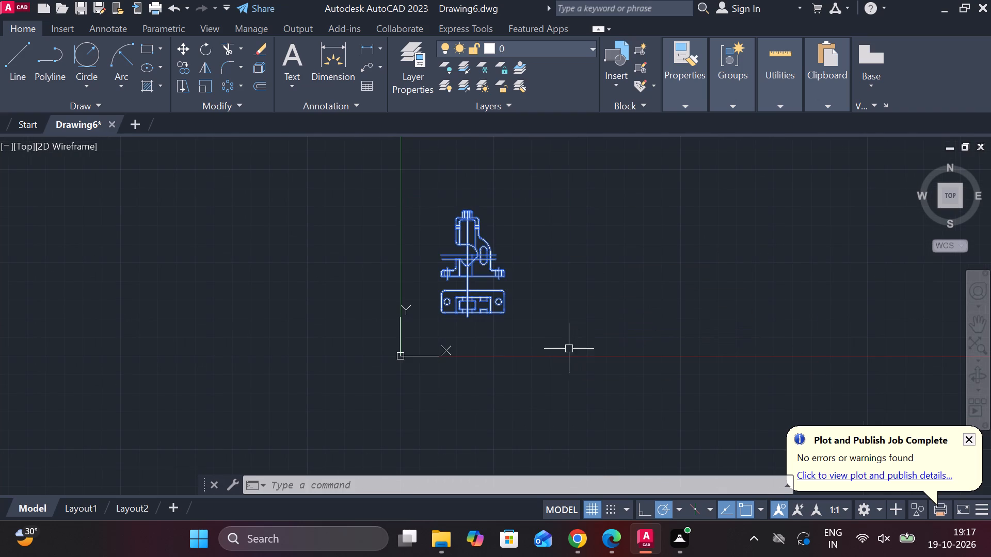
pyautogui.write('co')
pyautogui.press('Return')
pyautogui.click(574, 308)
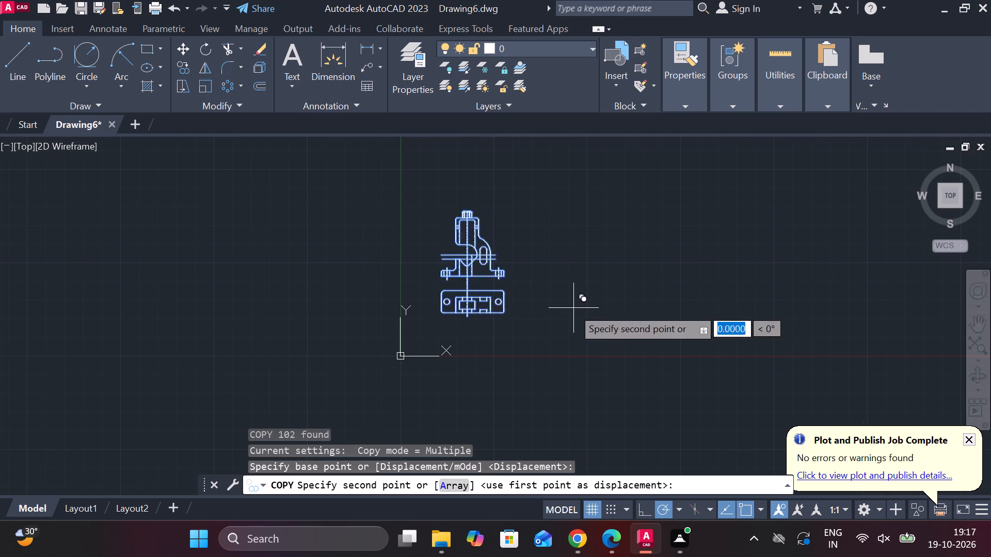
pyautogui.click(357, 258)
pyautogui.press('Escape')
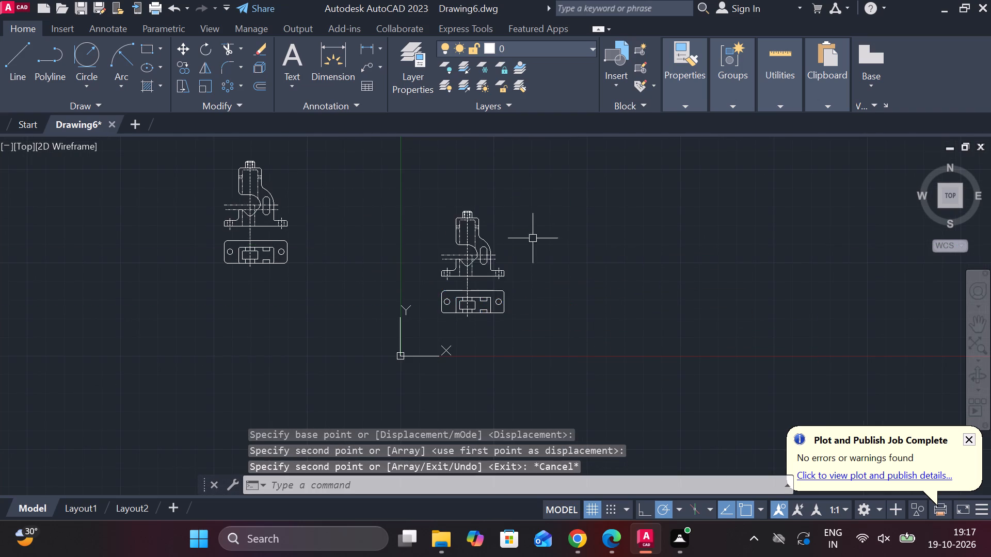
# Add a linear dimension for the plate view's overall height, placed beside the plate's left edge.
pyautogui.scroll(3, 522, 238)
pyautogui.moveTo(532, 278); pyautogui.dragTo(582, 226, button='middle')
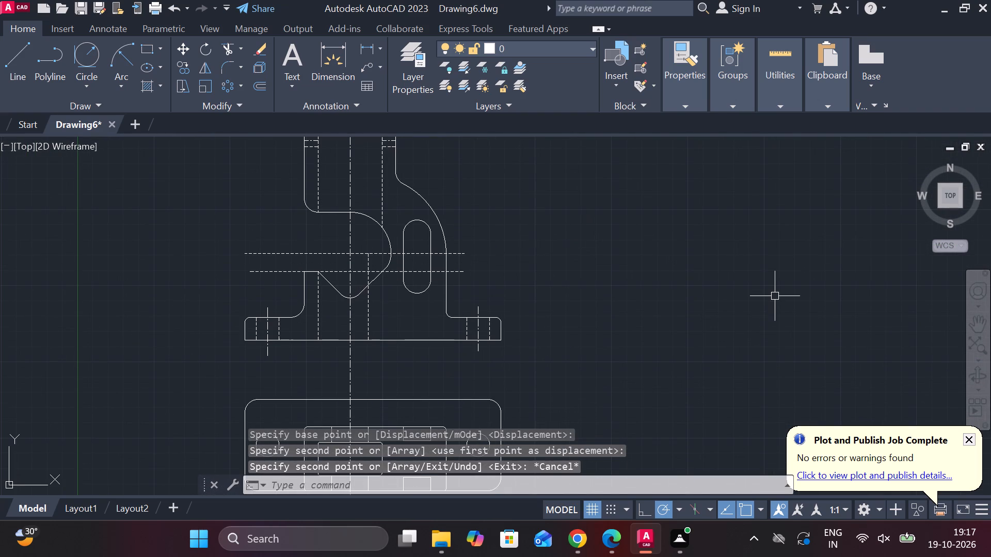
pyautogui.moveTo(669, 234); pyautogui.dragTo(704, 252, button='middle')
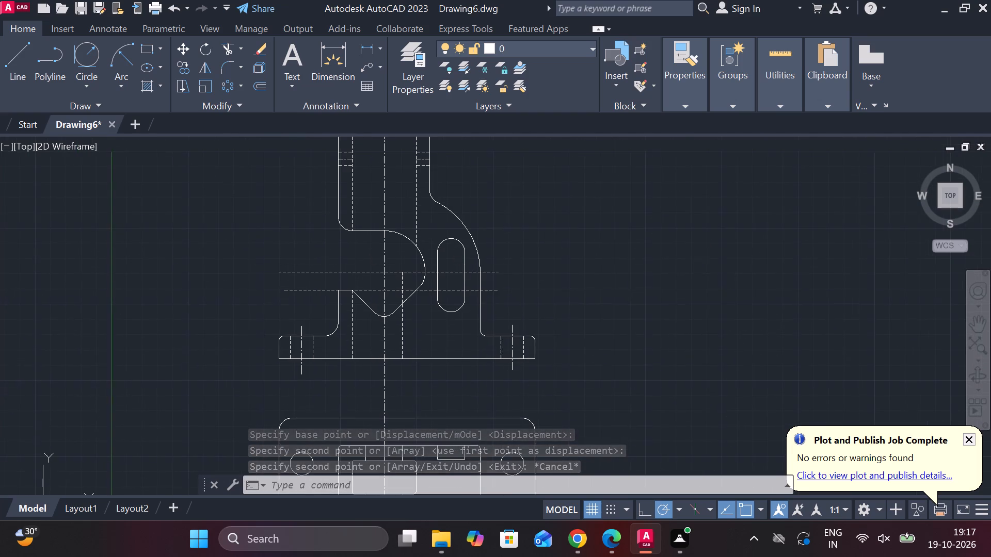
pyautogui.moveTo(640, 269); pyautogui.dragTo(675, 269, button='middle')
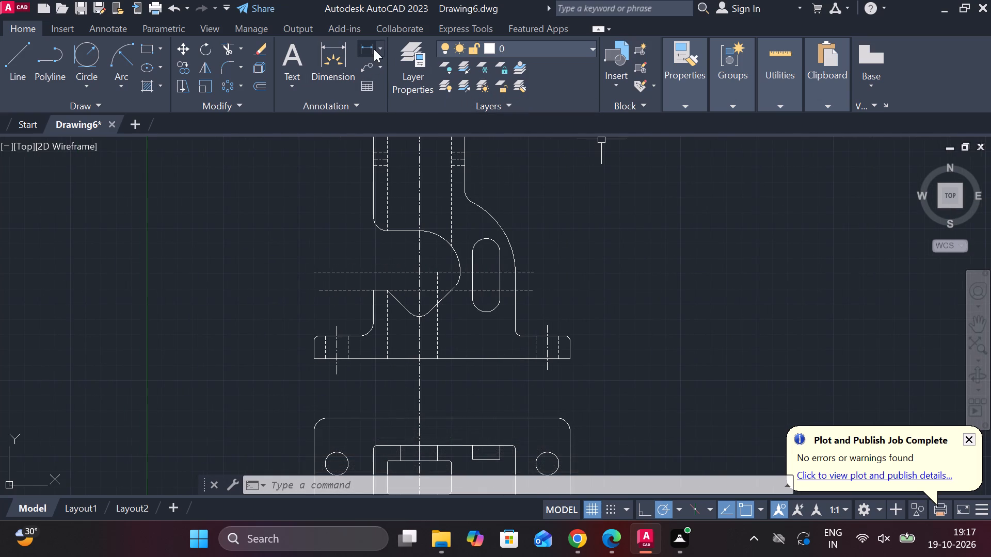
pyautogui.click(367, 45)
pyautogui.moveTo(633, 350); pyautogui.dragTo(626, 184, button='middle')
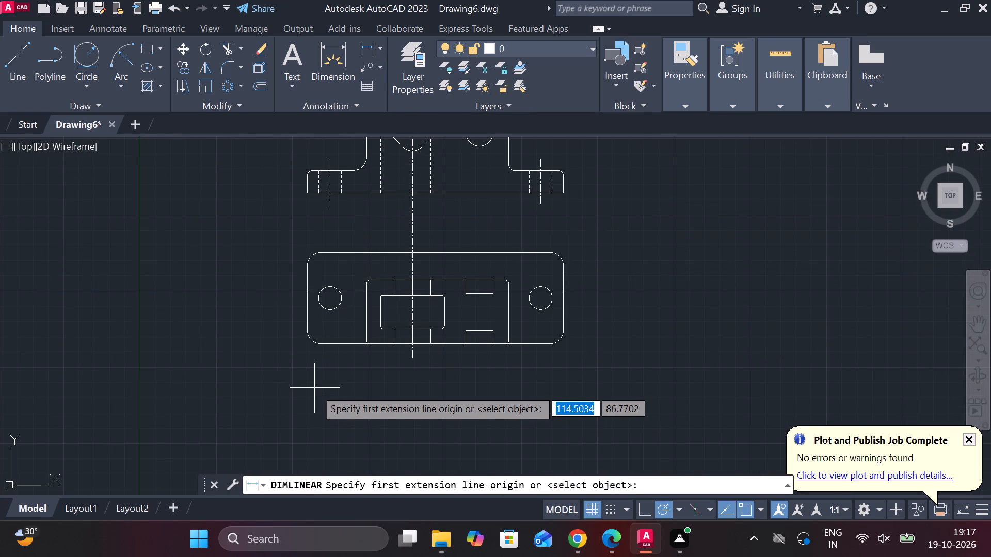
pyautogui.click(332, 254)
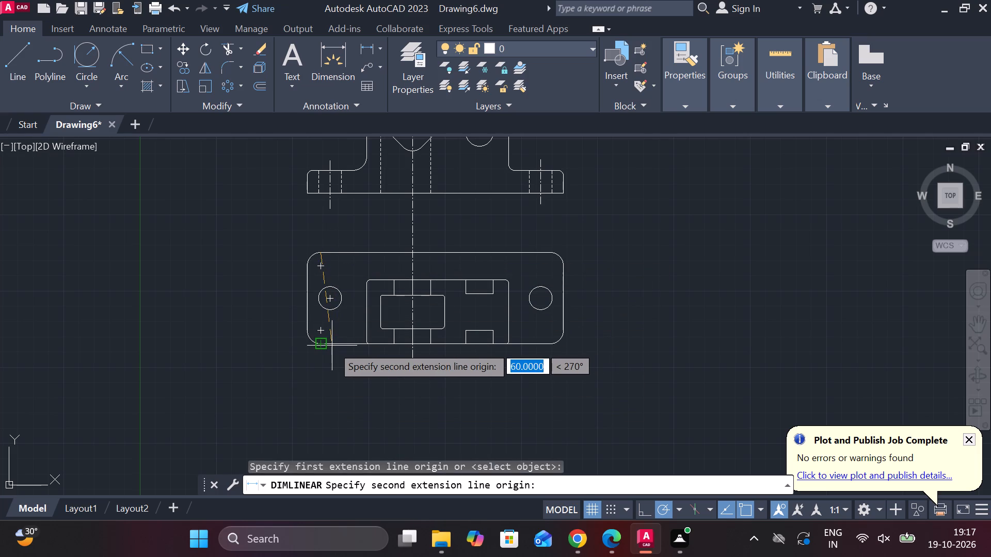
pyautogui.click(332, 346)
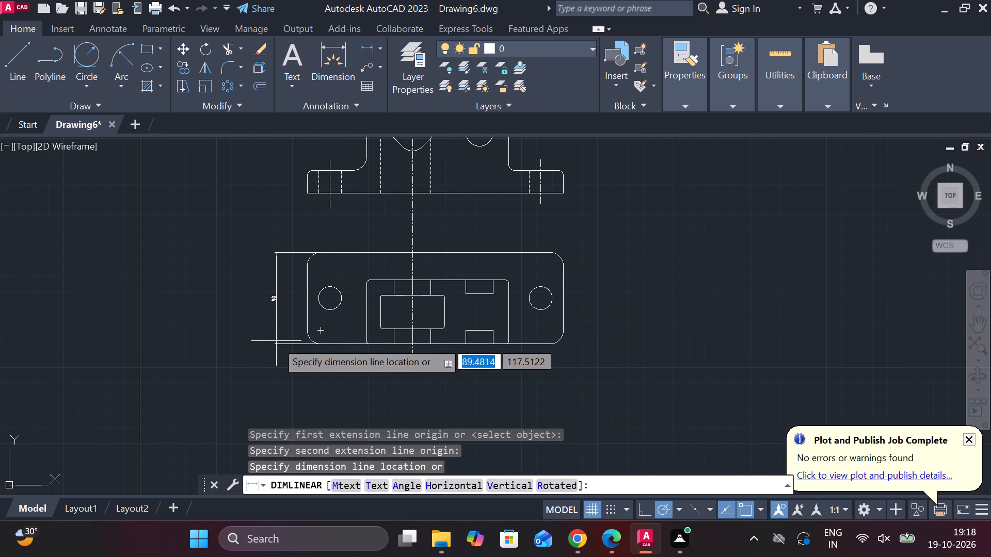
pyautogui.click(273, 341)
pyautogui.press('Escape')
# Modify the ISO-25 dimension style to use an arrow size of 5.
pyautogui.write('d')
pyautogui.press('space')
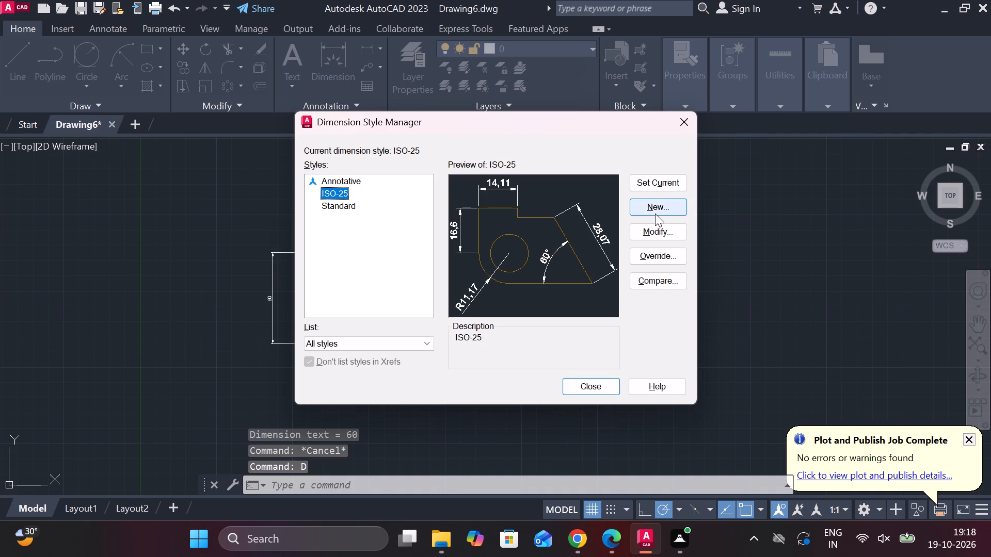
pyautogui.click(659, 226)
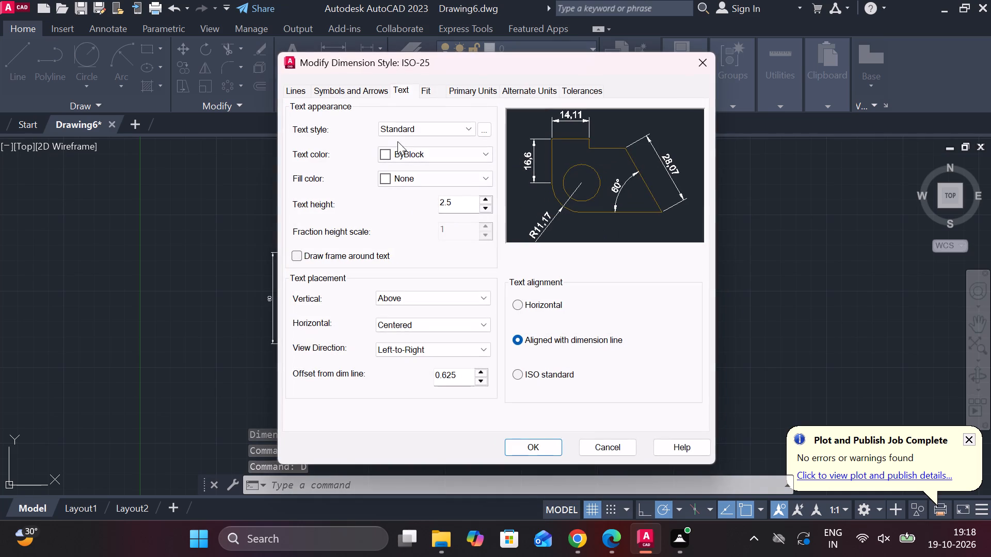
pyautogui.click(321, 88)
pyautogui.moveTo(335, 247); pyautogui.dragTo(255, 246)
pyautogui.press('5')
pyautogui.press('5')
pyautogui.click(424, 89)
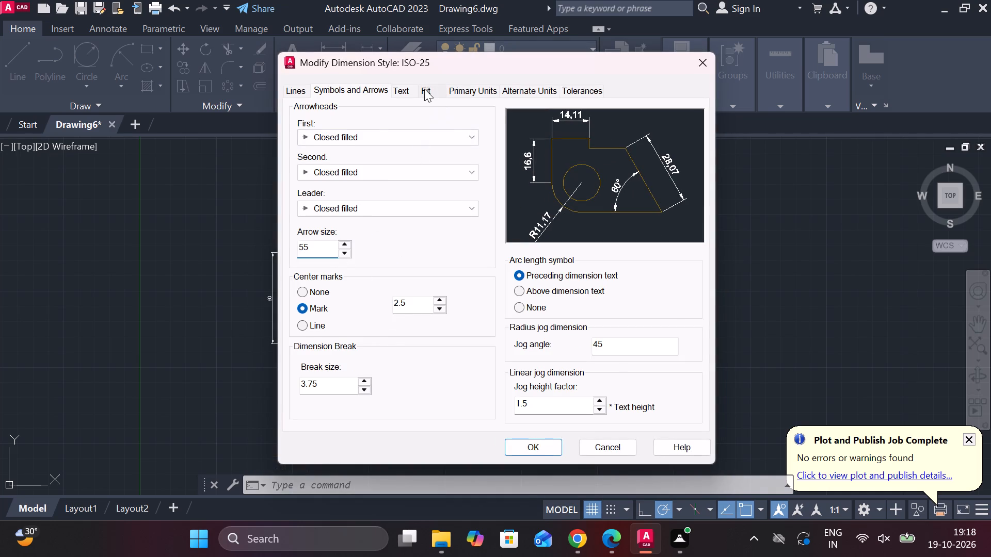
pyautogui.click(332, 94)
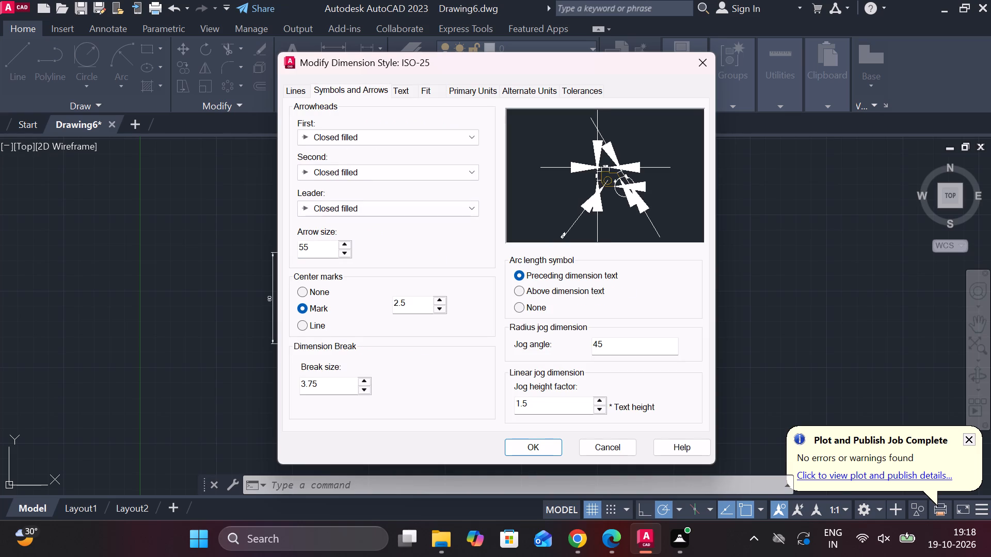
pyautogui.moveTo(319, 245); pyautogui.dragTo(295, 245)
pyautogui.press('5')
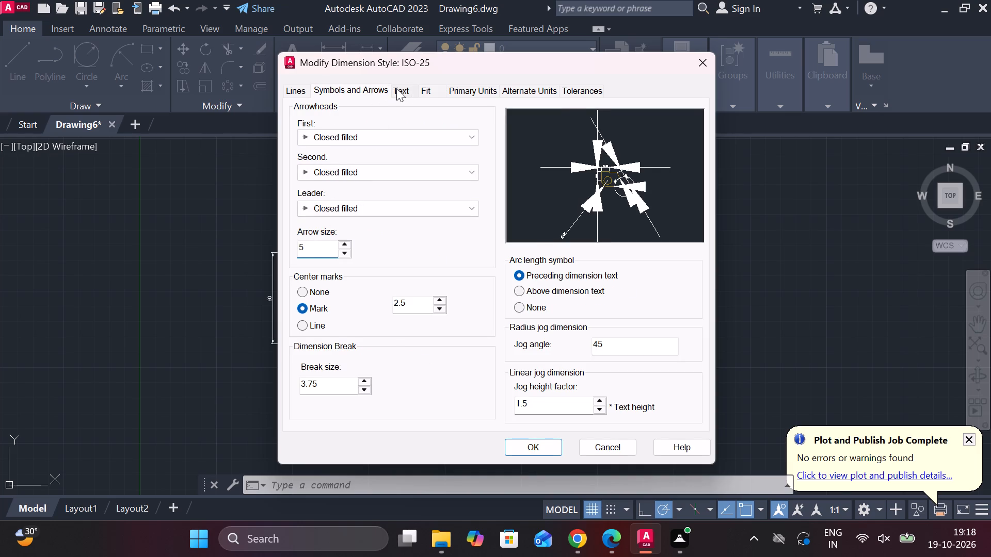
# Set the ISO-25 style's text height to 8 and its text alignment to ISO standard.
pyautogui.click(405, 88)
pyautogui.moveTo(457, 200); pyautogui.dragTo(403, 204)
pyautogui.press('8')
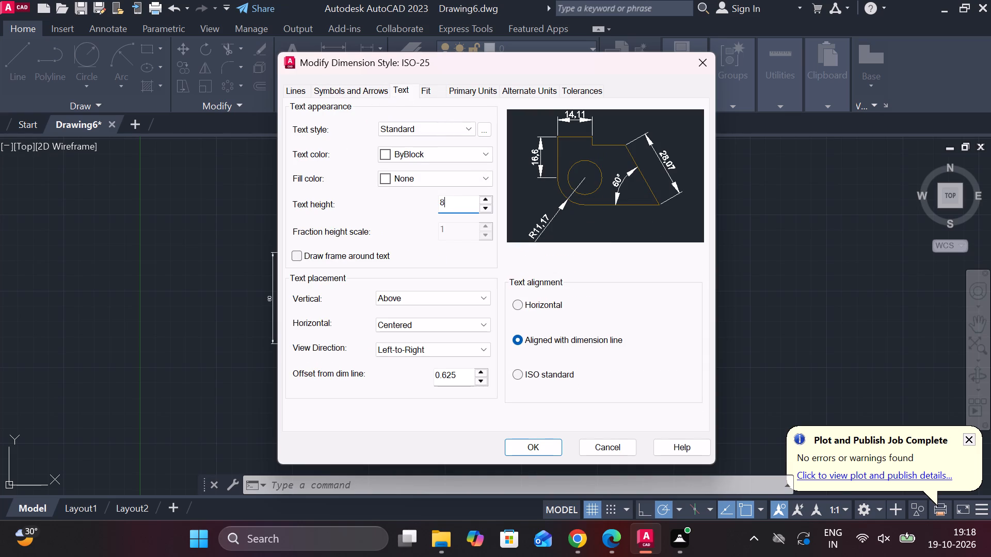
pyautogui.click(514, 374)
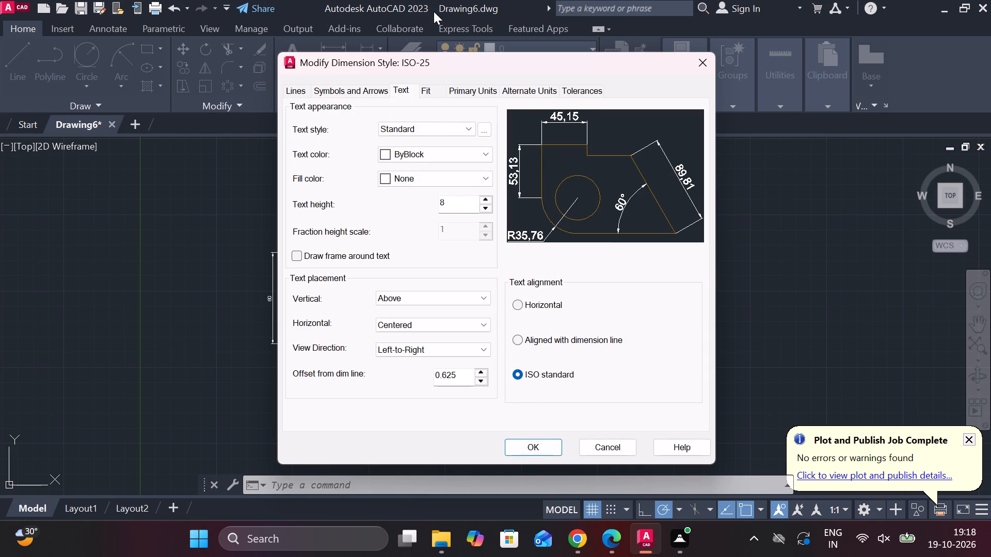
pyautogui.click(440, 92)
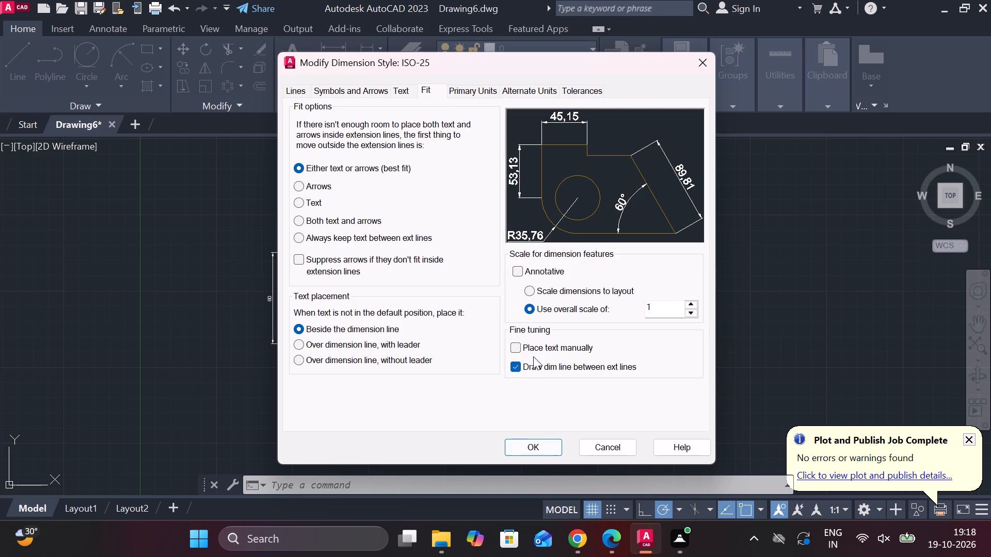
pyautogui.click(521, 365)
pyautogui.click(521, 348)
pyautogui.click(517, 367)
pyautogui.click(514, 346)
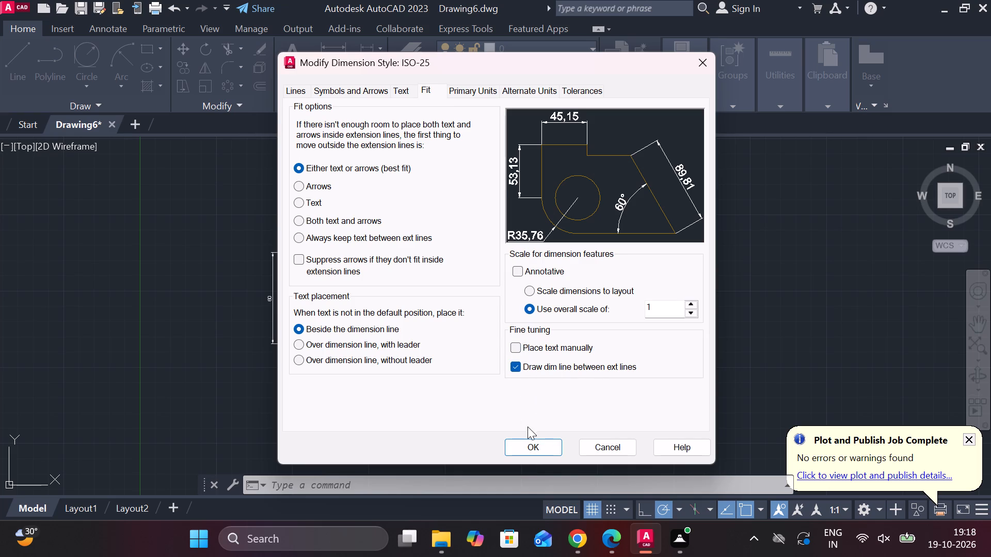
# Apply the ISO-25 style changes and make ISO-25 the current dimension style.
pyautogui.click(529, 438)
pyautogui.click(648, 187)
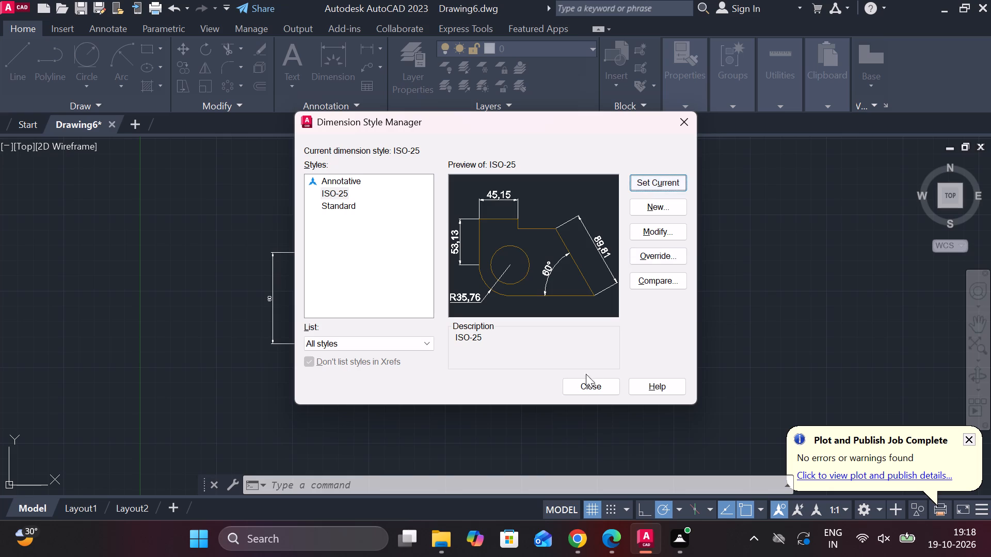
pyautogui.click(576, 388)
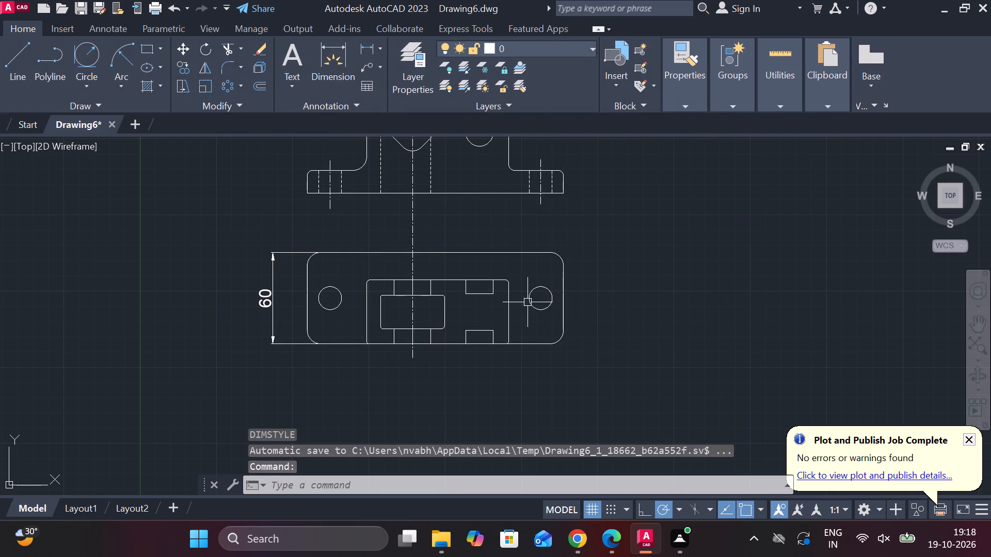
# Dimension the vertical distance from the plate's top edge to the left hole's centre, inside the overall height dimension.
pyautogui.scroll(-1, 494, 303)
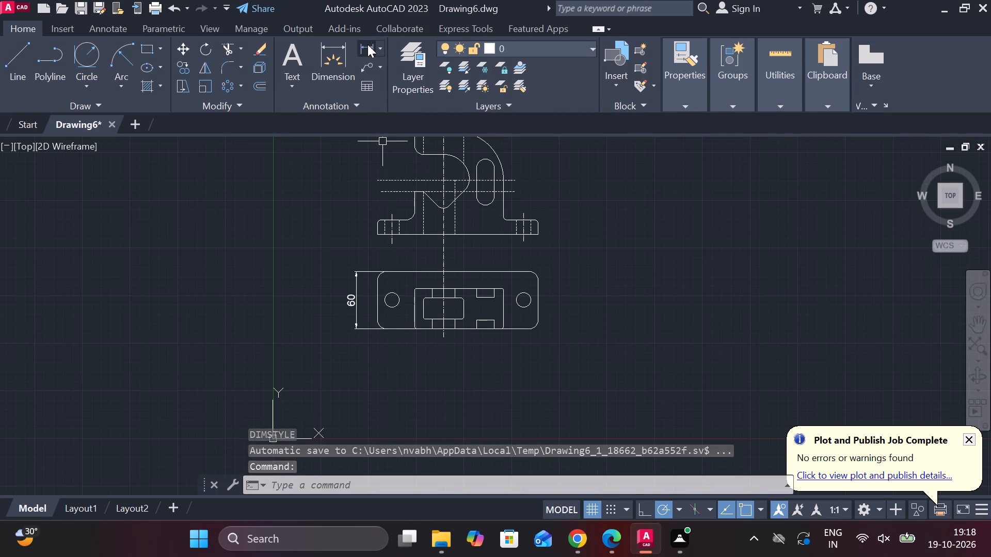
pyautogui.click(367, 44)
pyautogui.scroll(2, 377, 254)
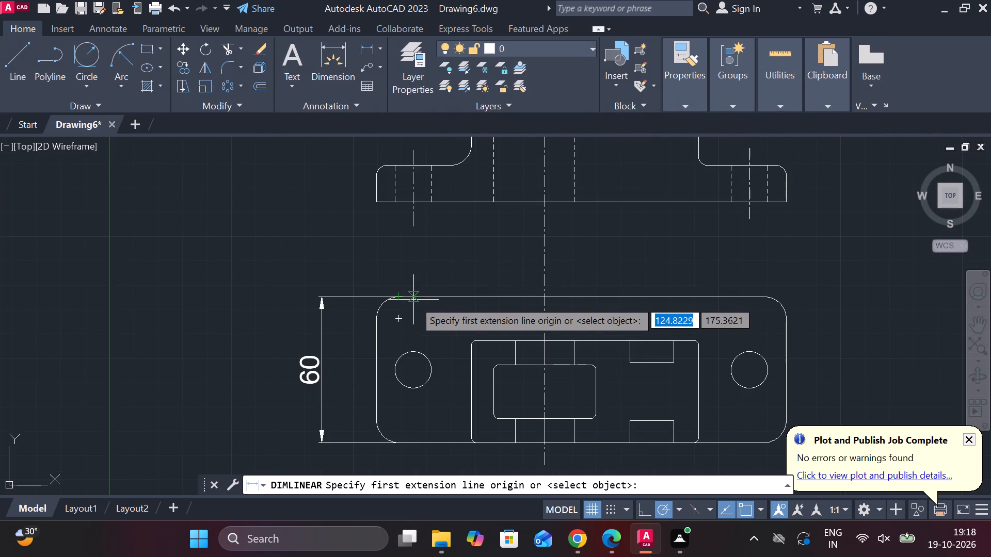
pyautogui.click(413, 300)
pyautogui.click(409, 370)
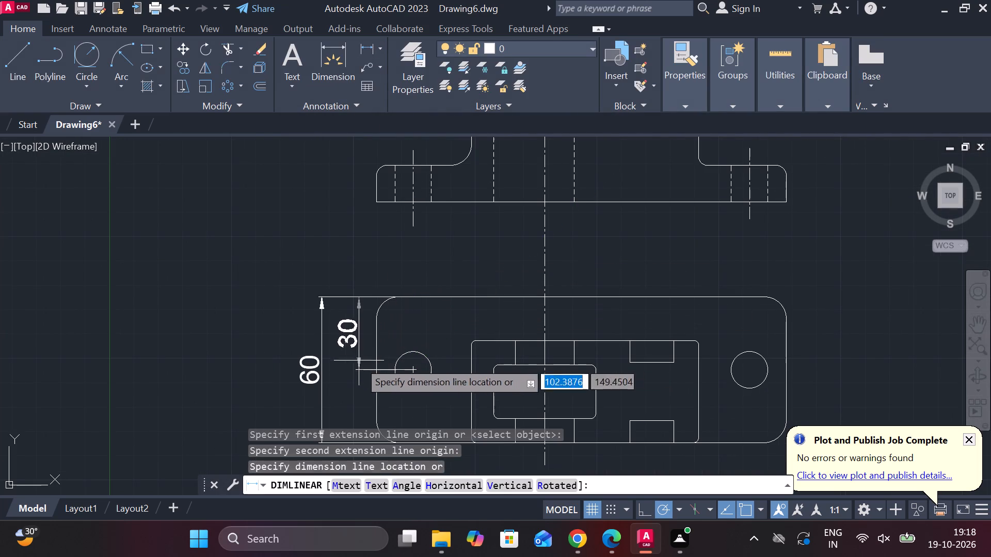
pyautogui.click(358, 361)
# Dimension the horizontal distance from the plate's left edge to the left hole's centre, placed below the plate.
pyautogui.moveTo(393, 329); pyautogui.dragTo(375, 218, button='middle')
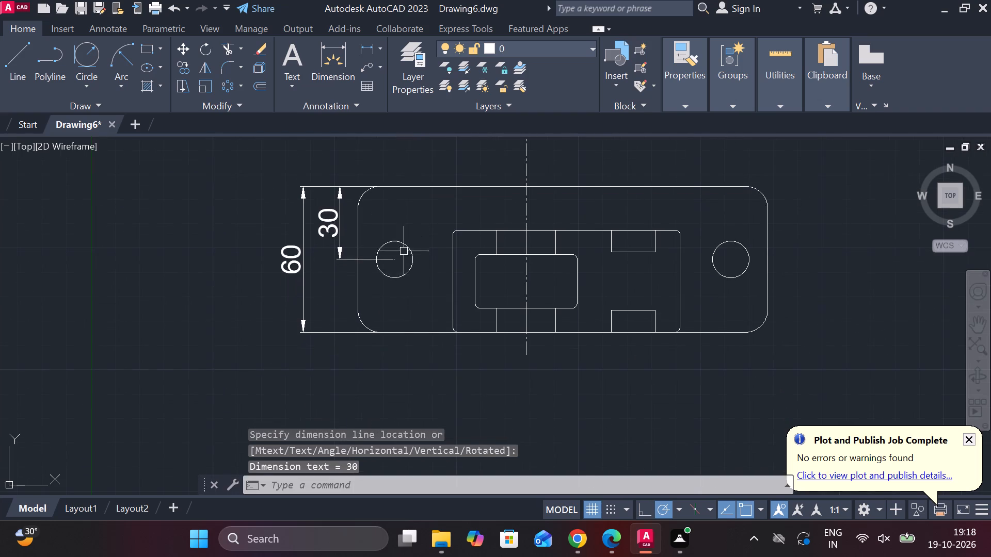
pyautogui.moveTo(471, 369); pyautogui.dragTo(450, 358, button='middle')
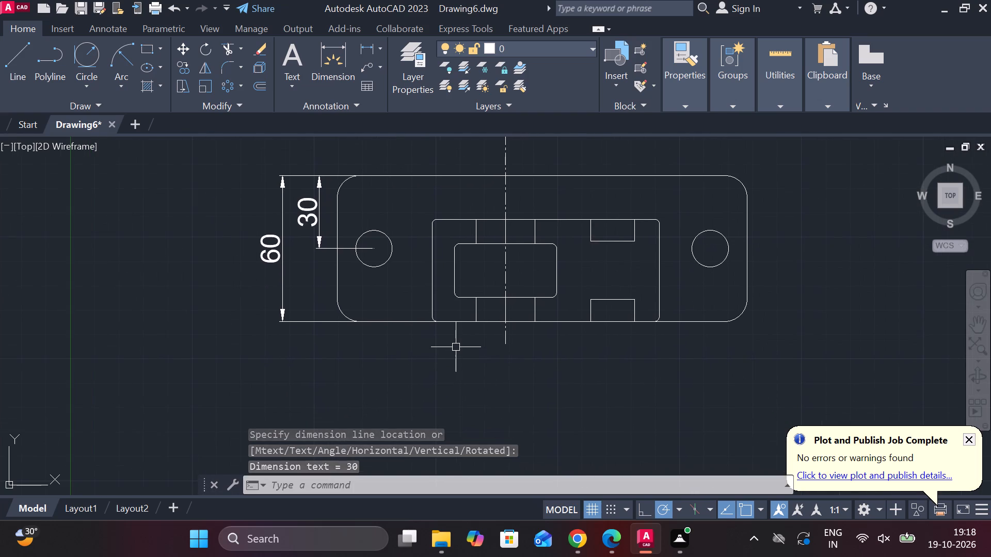
pyautogui.press('space')
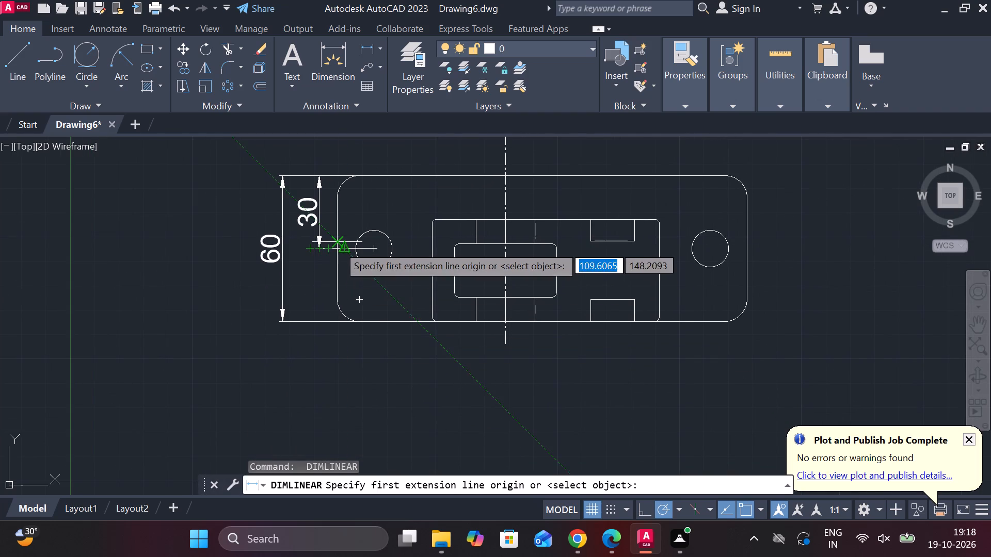
pyautogui.click(337, 253)
pyautogui.click(373, 253)
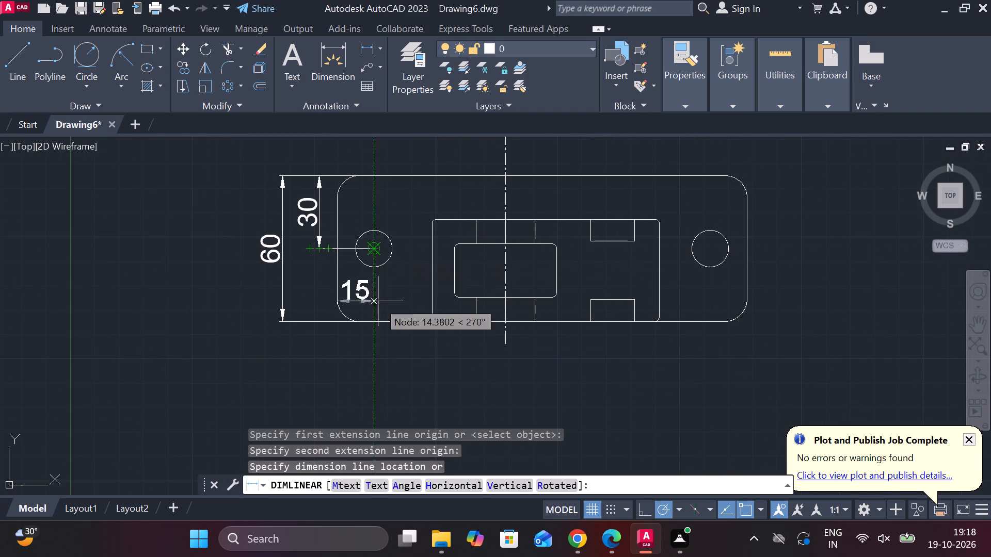
pyautogui.click(376, 367)
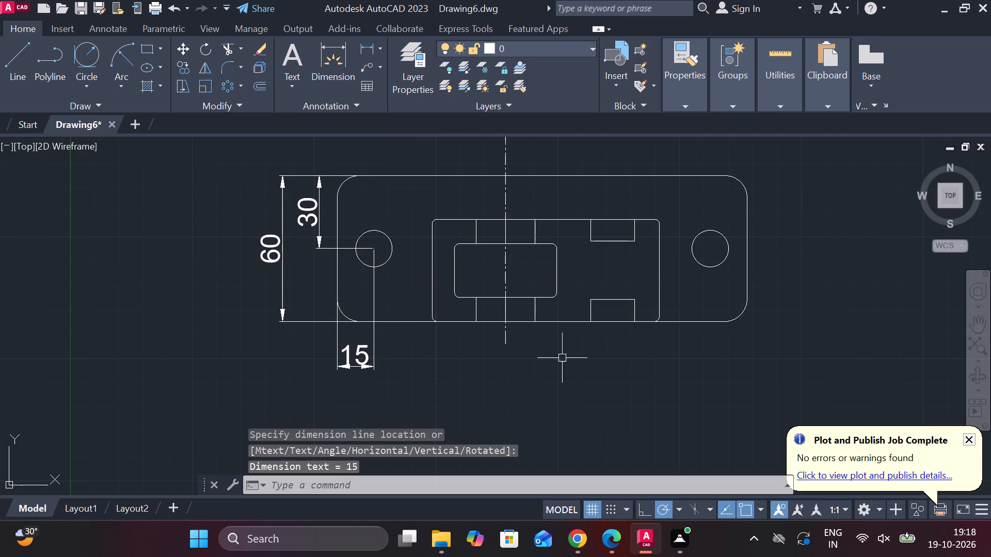
# Dimension the horizontal distance between the two hole centres, in line with the left edge-to-hole dimension below the plate.
pyautogui.press('space')
pyautogui.click(373, 335)
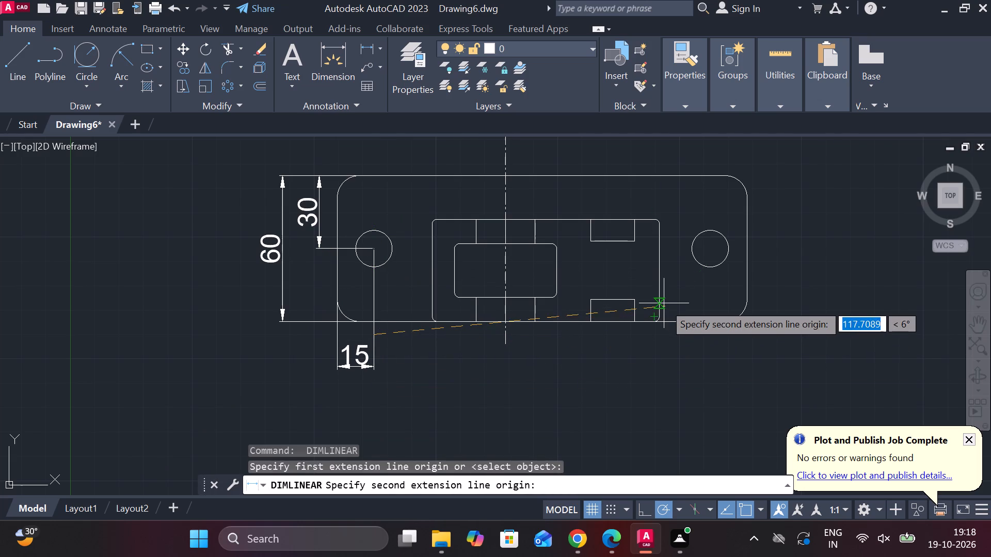
pyautogui.click(711, 249)
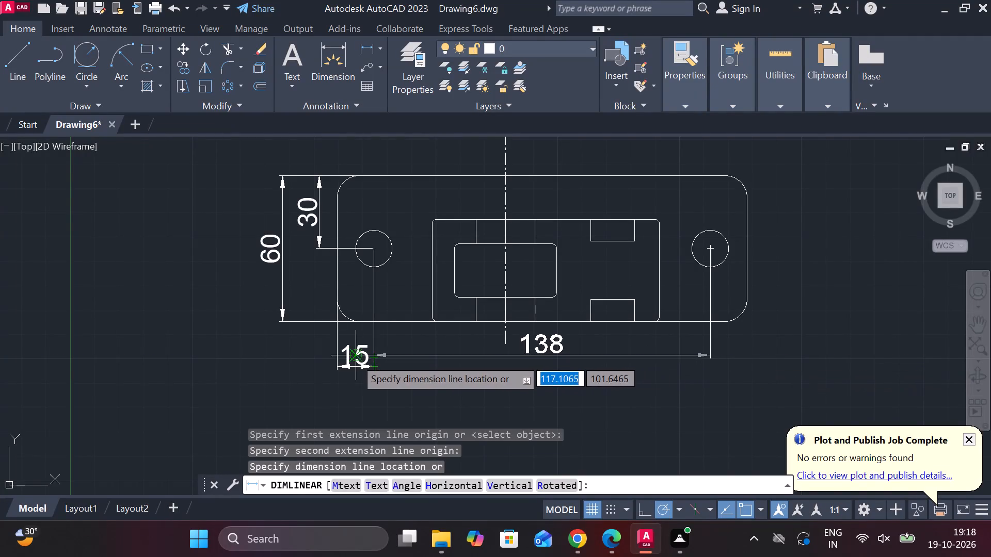
pyautogui.click(376, 365)
# Dimension the horizontal distance from the right hole's centre to the plate's right edge, placed below the plate.
pyautogui.moveTo(495, 370); pyautogui.dragTo(484, 371, button='middle')
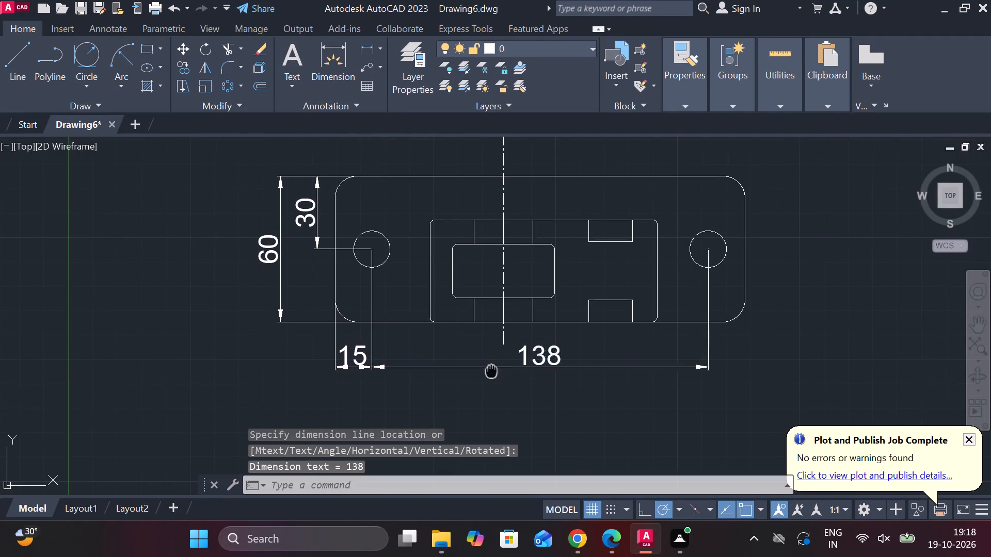
pyautogui.moveTo(484, 371); pyautogui.dragTo(388, 352, button='middle')
pyautogui.press('space')
pyautogui.click(604, 227)
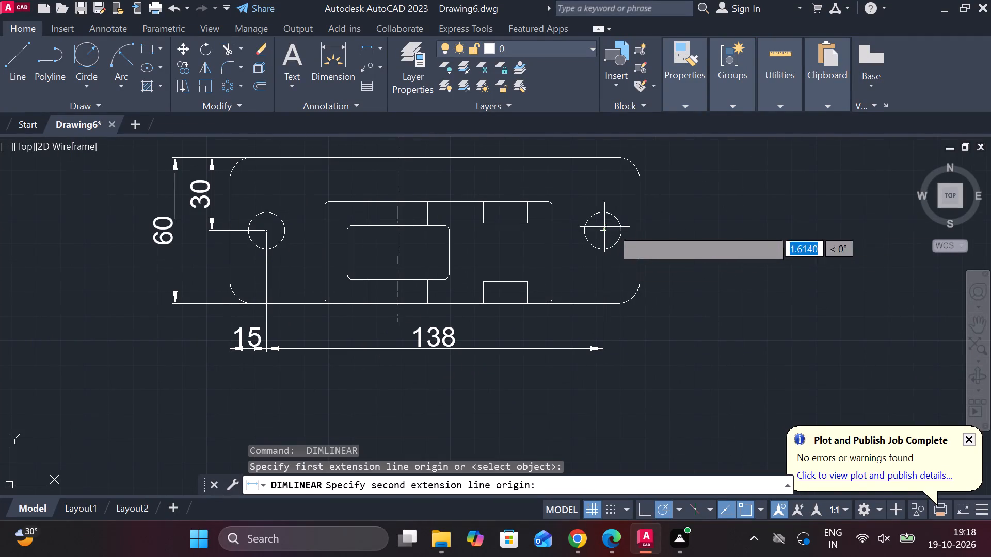
pyautogui.click(643, 228)
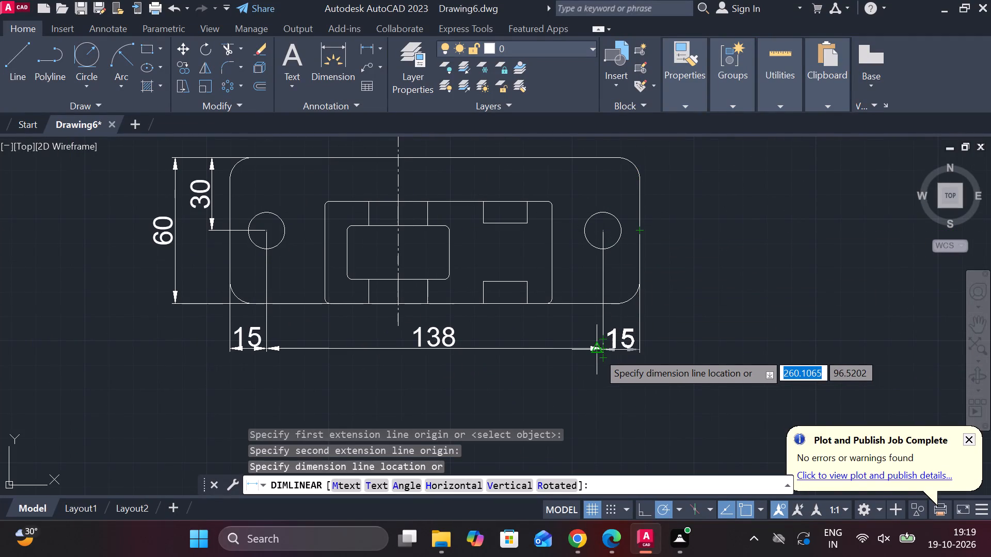
pyautogui.click(600, 352)
# Stretch the right edge-to-hole dimension's line up to align with the hole-to-hole dimension line.
pyautogui.scroll(1, 639, 351)
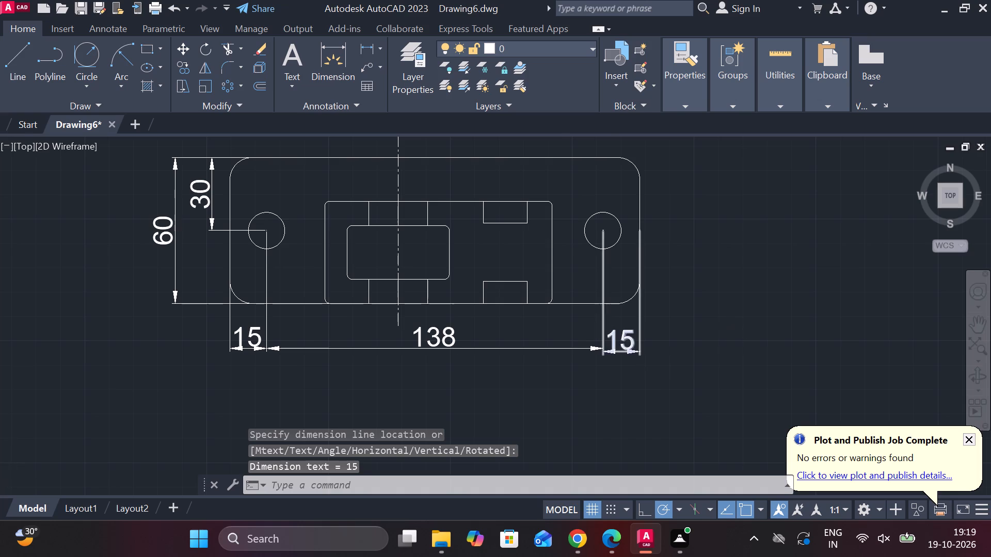
pyautogui.click(589, 351)
pyautogui.scroll(2, 589, 351)
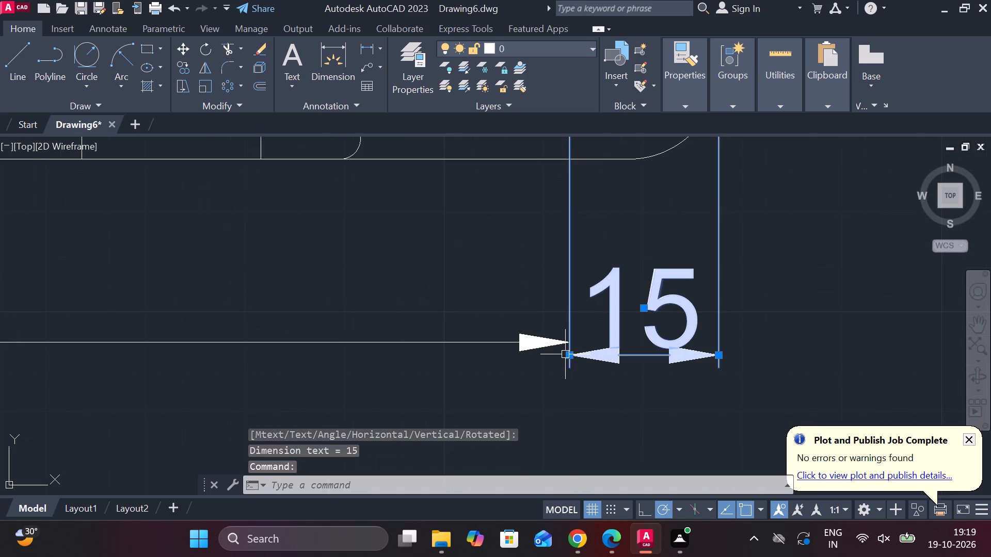
pyautogui.click(569, 354)
pyautogui.click(569, 347)
pyautogui.scroll(-2, 664, 340)
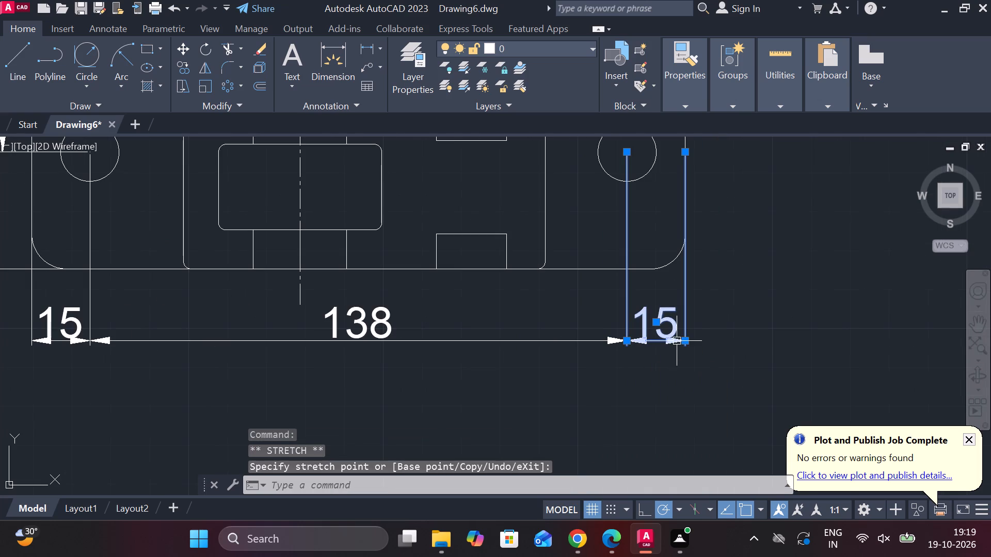
pyautogui.press('Escape')
pyautogui.scroll(-1, 744, 322)
pyautogui.moveTo(747, 323); pyautogui.dragTo(680, 351, button='middle')
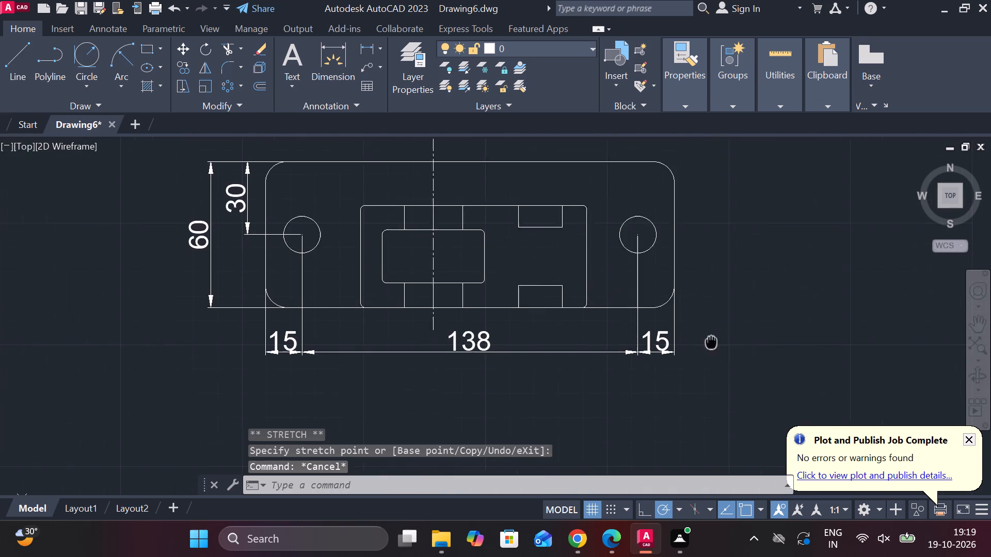
# Dimension the vertical height of the upper small rectangle near the inner block's right side, placed right of the plate.
pyautogui.moveTo(680, 351); pyautogui.dragTo(565, 375, button='middle')
pyautogui.press('space')
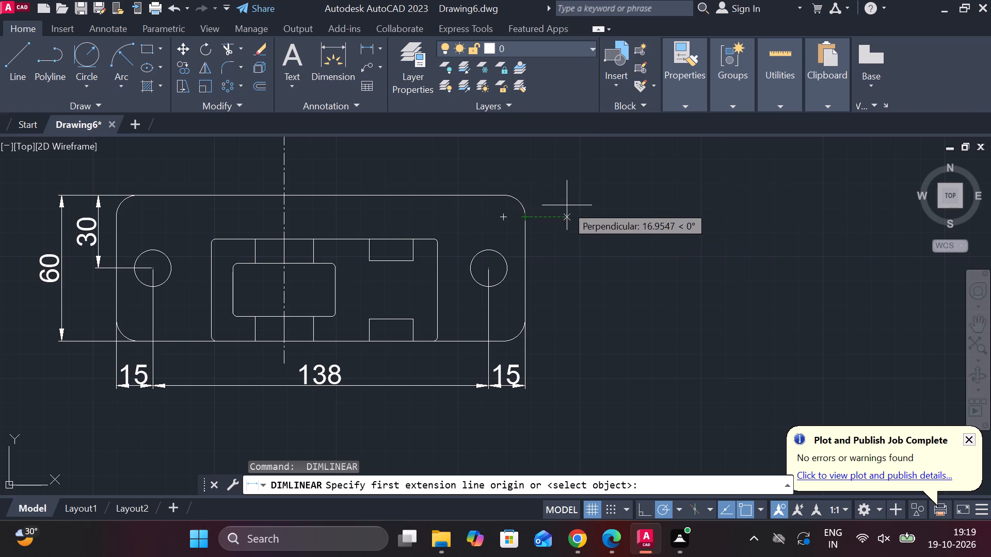
pyautogui.click(416, 260)
pyautogui.click(415, 240)
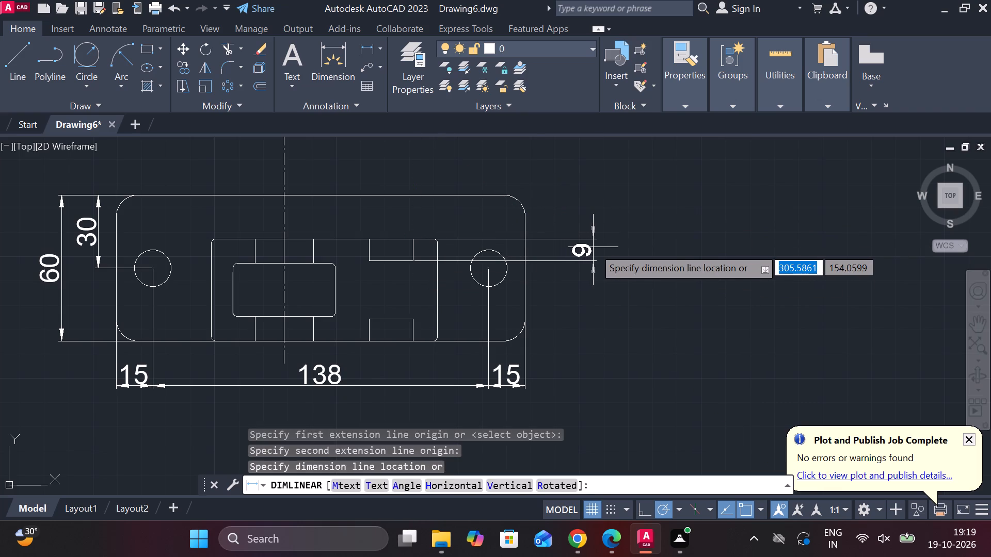
pyautogui.scroll(-1, 580, 248)
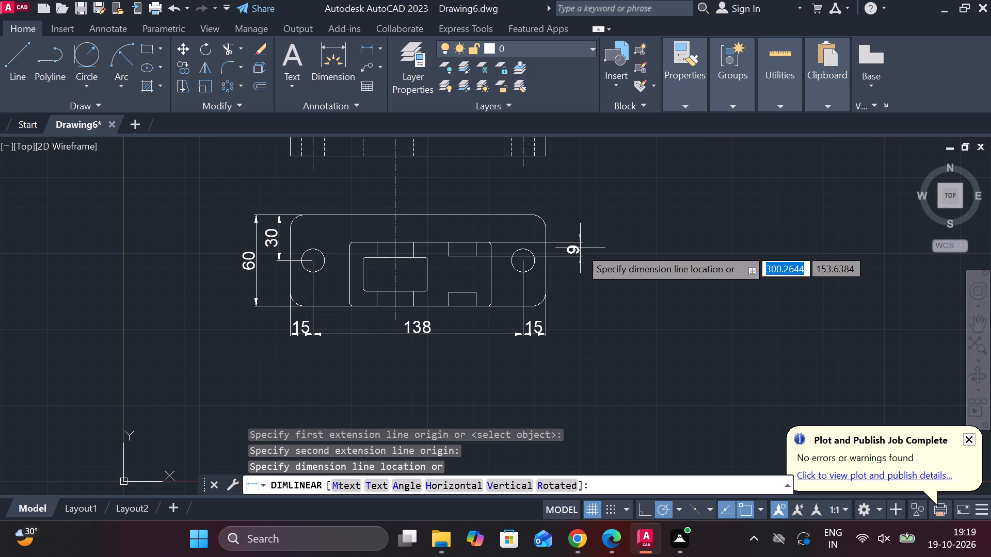
pyautogui.click(577, 248)
# Dimension the vertical gap between the upper and lower small rectangles, in line with the upper rectangle's height dimension.
pyautogui.press('space')
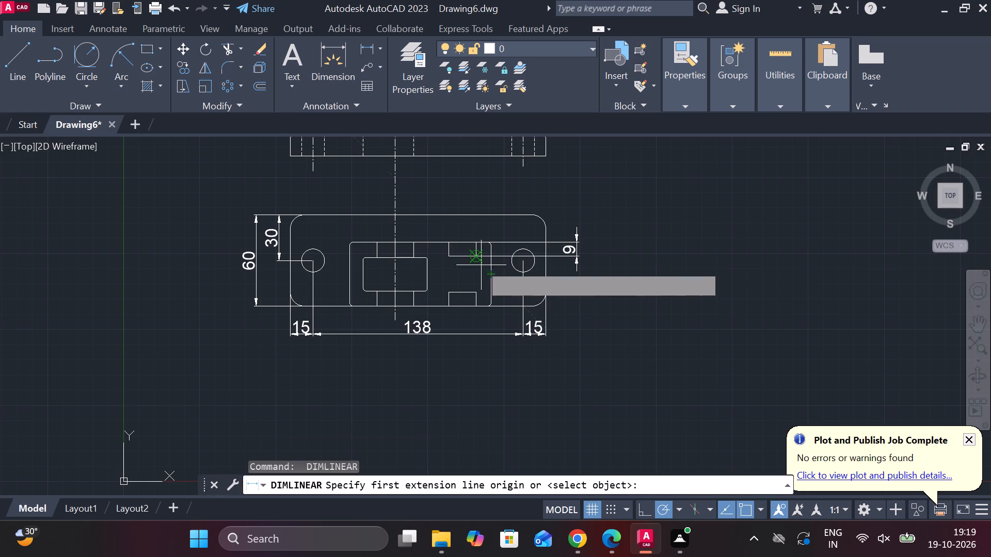
pyautogui.click(477, 259)
pyautogui.click(475, 291)
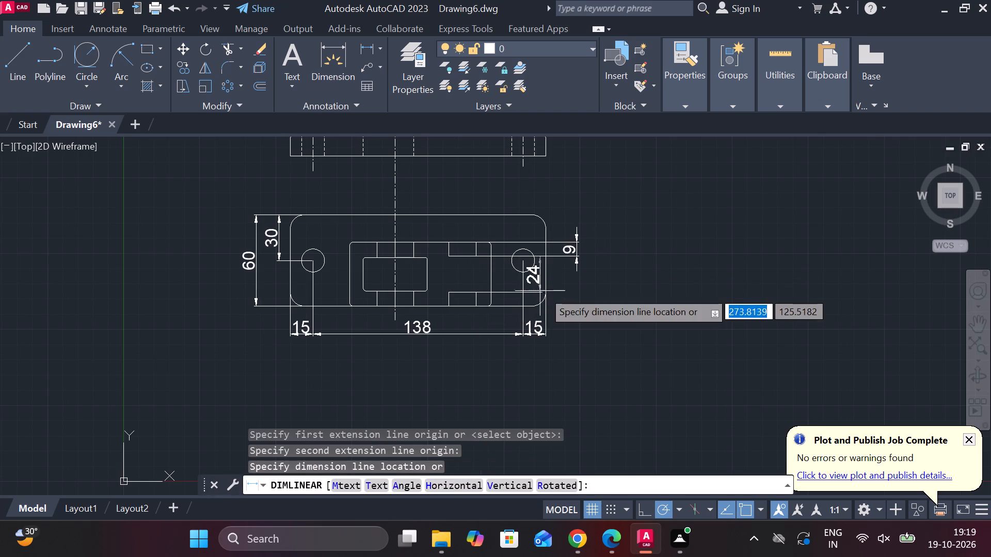
pyautogui.scroll(2, 573, 254)
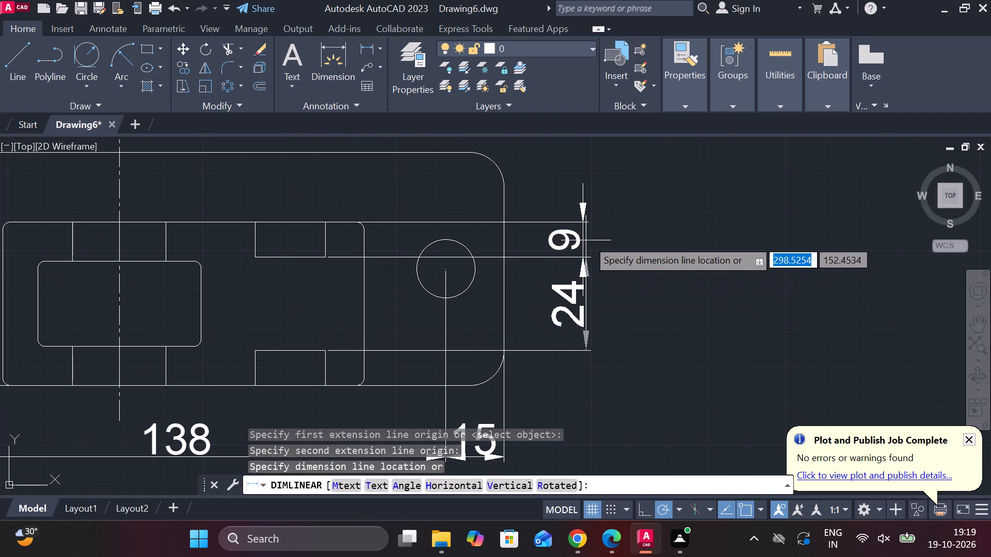
pyautogui.click(579, 257)
# Dimension the vertical height of the lower small rectangle, in line with the gap dimension right of the plate.
pyautogui.scroll(-1, 613, 293)
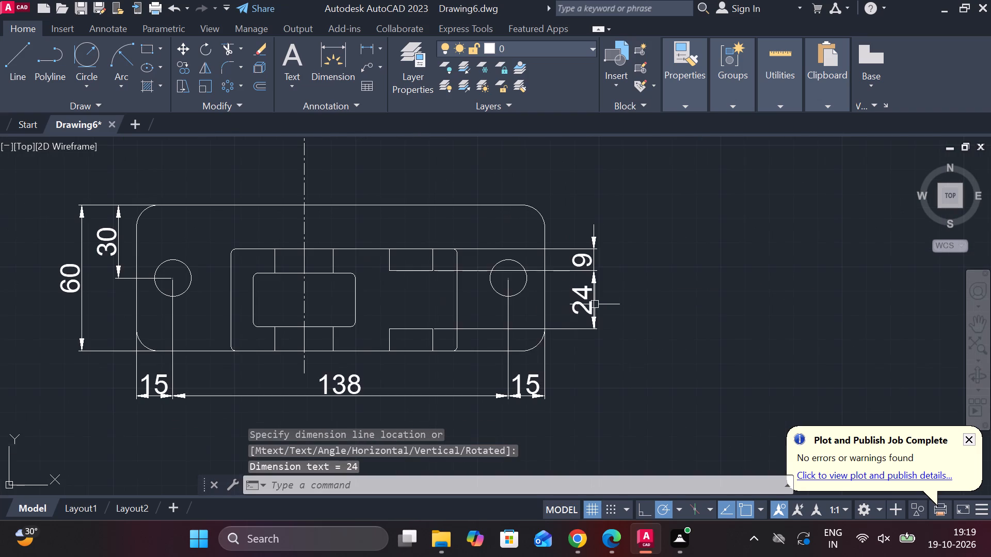
pyautogui.press('space')
pyautogui.click(436, 324)
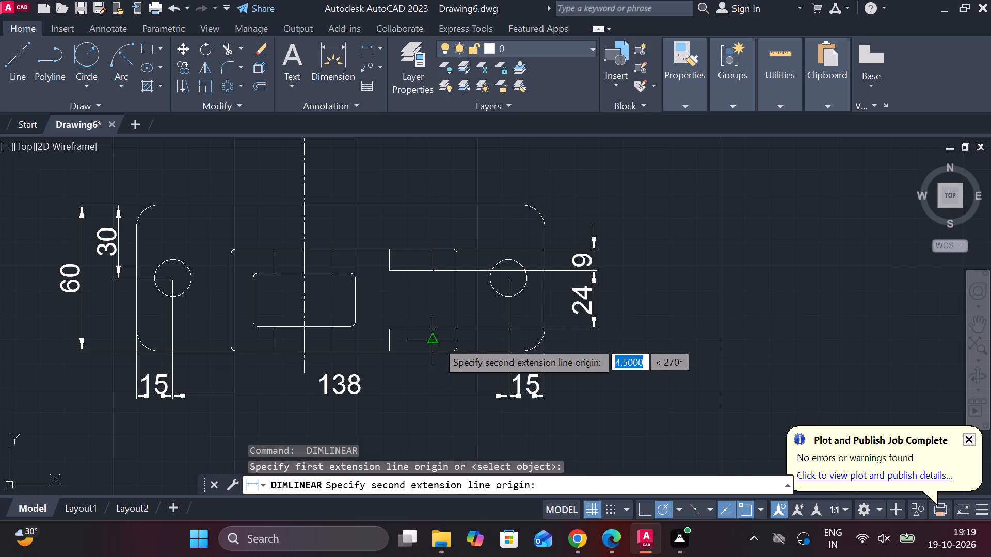
pyautogui.click(437, 349)
pyautogui.click(595, 335)
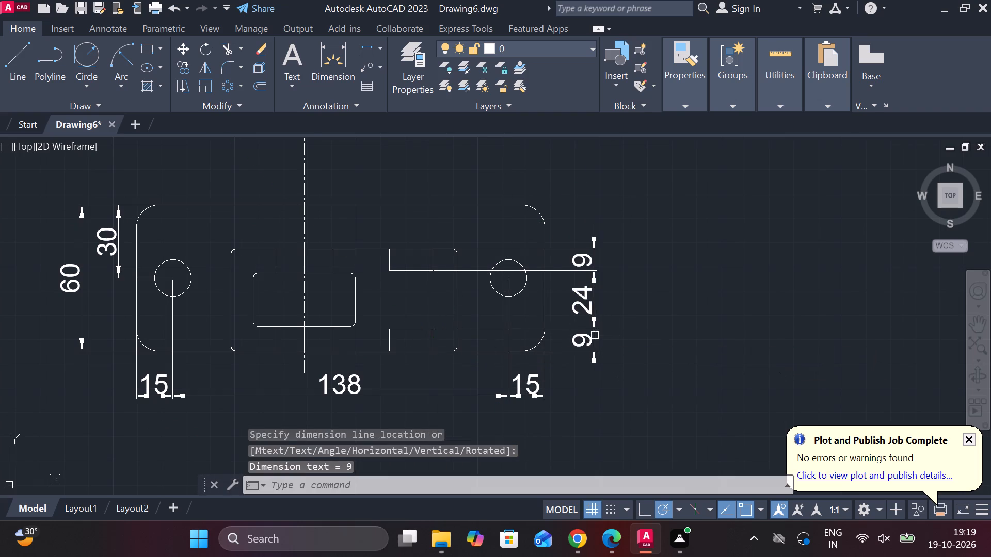
# Add a diameter dimension to the plate's right hole, with its text placed outside, above the upper-right corner.
pyautogui.scroll(-2, 626, 333)
pyautogui.scroll(1, 626, 333)
pyautogui.middleClick(638, 340)
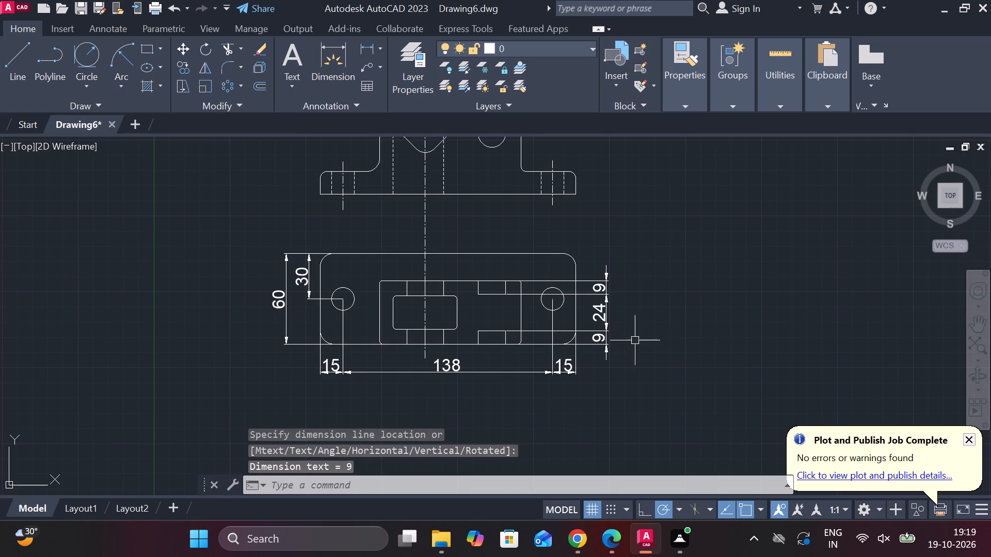
pyautogui.click(377, 51)
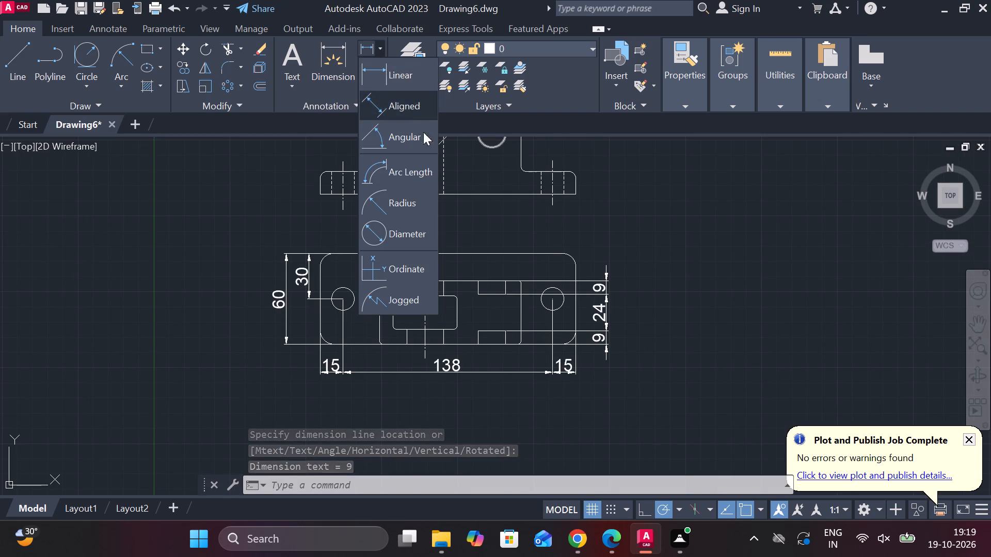
pyautogui.click(412, 237)
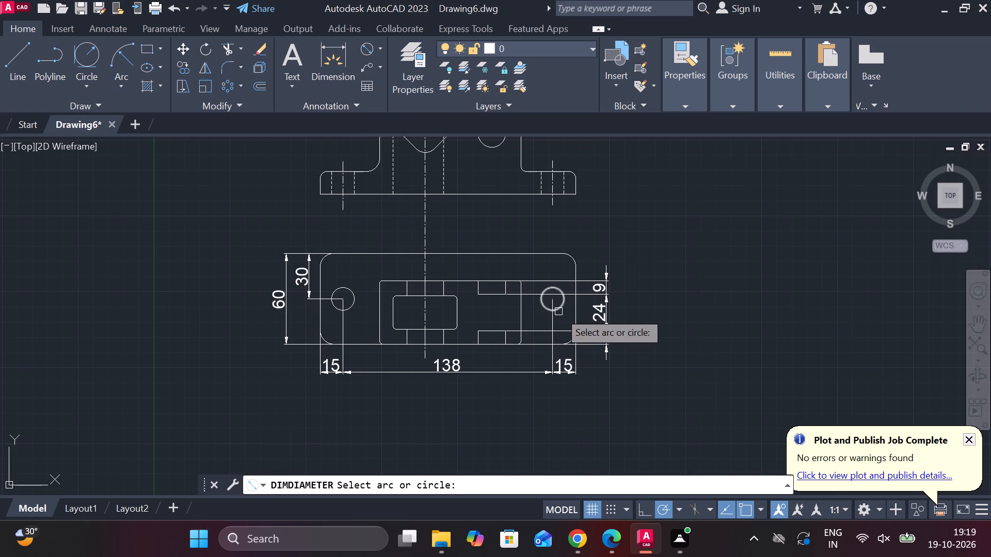
pyautogui.click(560, 292)
pyautogui.click(562, 287)
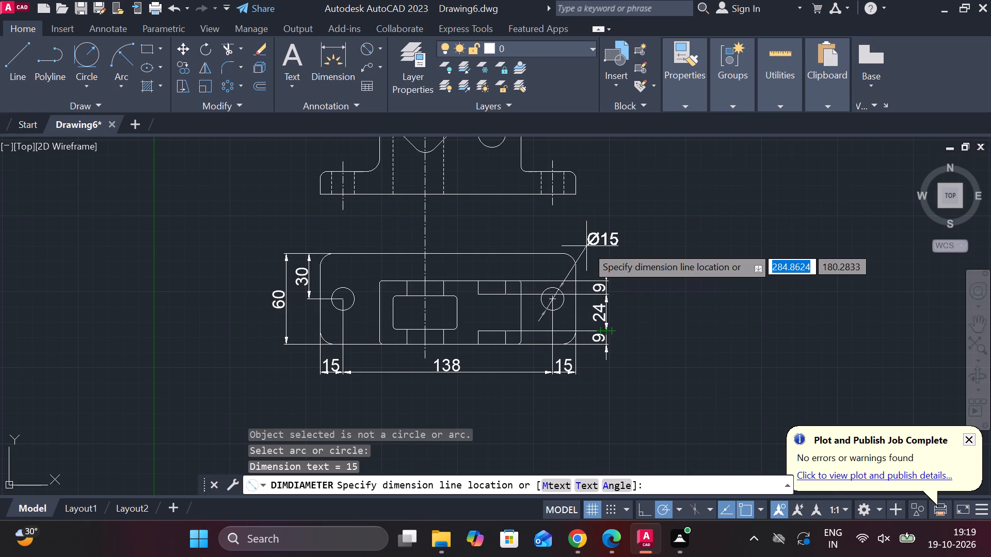
pyautogui.click(586, 246)
# Edit the right hole's diameter dimension text to read "2 HOLES Ø15*3".
pyautogui.scroll(1, 602, 245)
pyautogui.doubleClick(596, 238)
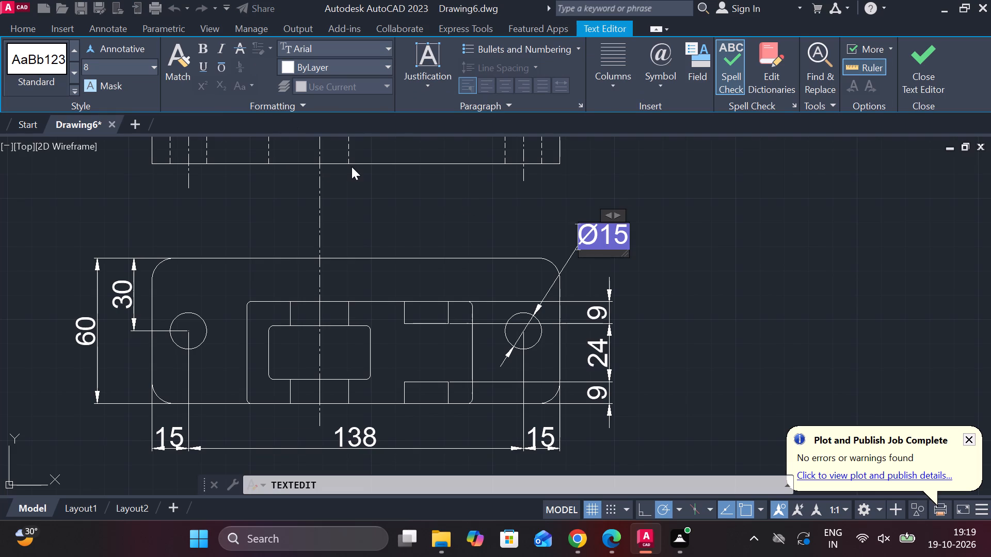
pyautogui.press('2')
pyautogui.press('space')
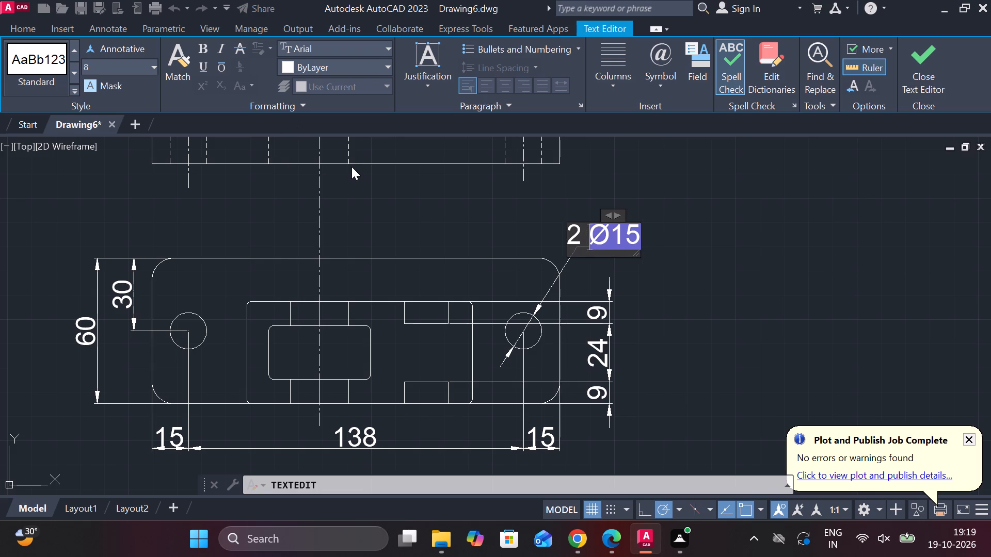
pyautogui.write('holes')
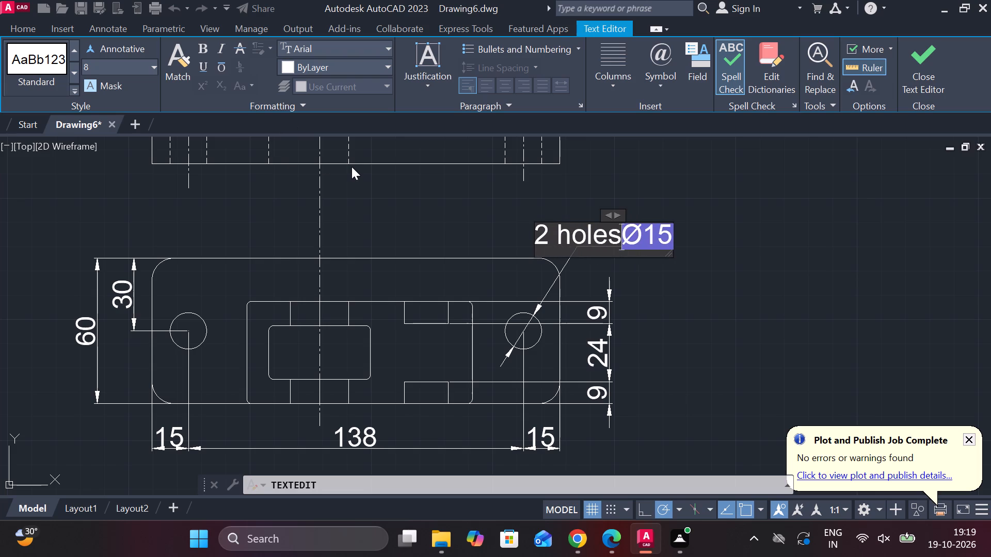
pyautogui.press('space')
pyautogui.press('BackSpace')
pyautogui.press('BackSpace')
pyautogui.press('BackSpace')
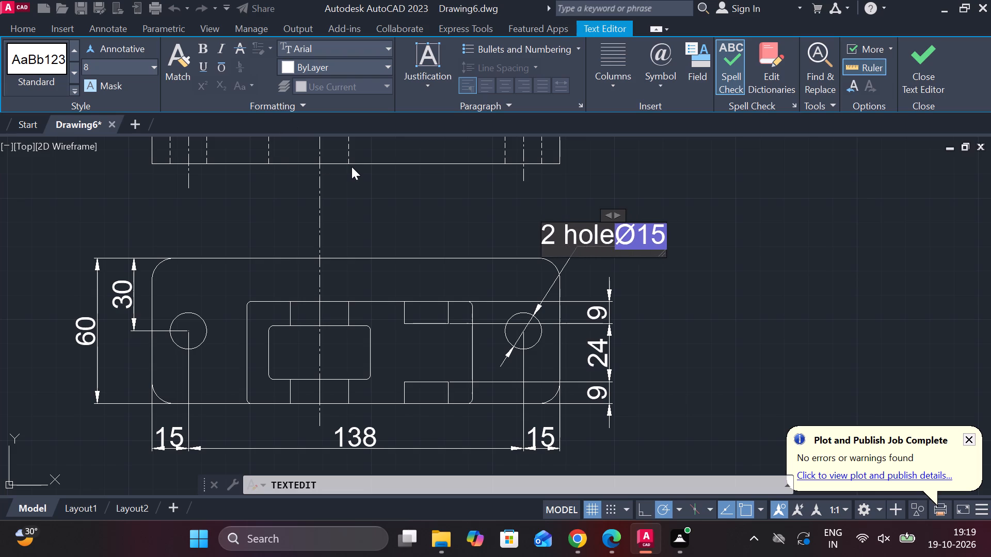
pyautogui.press('BackSpace')
pyautogui.press('BackSpace')
pyautogui.press('BackSpace')
pyautogui.write('HOLES')
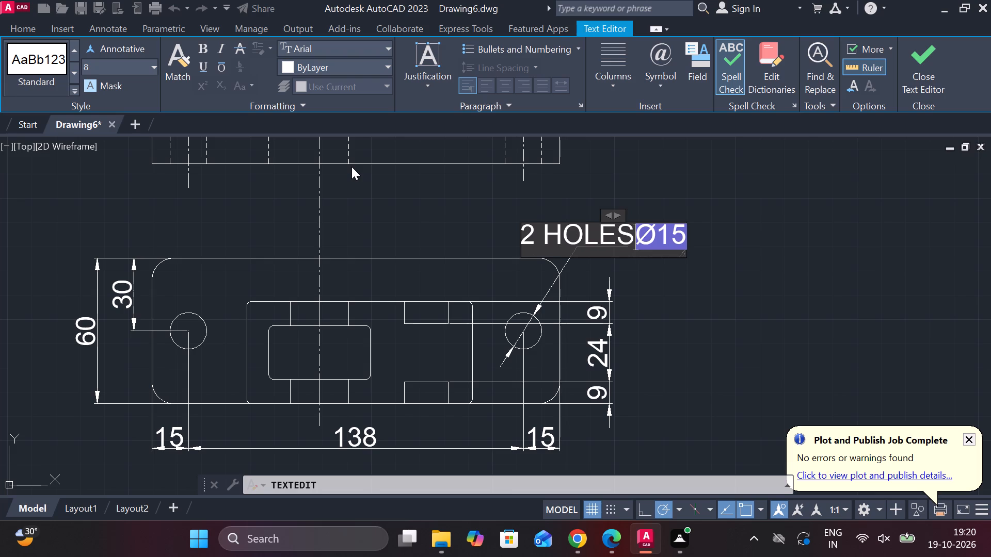
pyautogui.press('space')
pyautogui.press('Right')
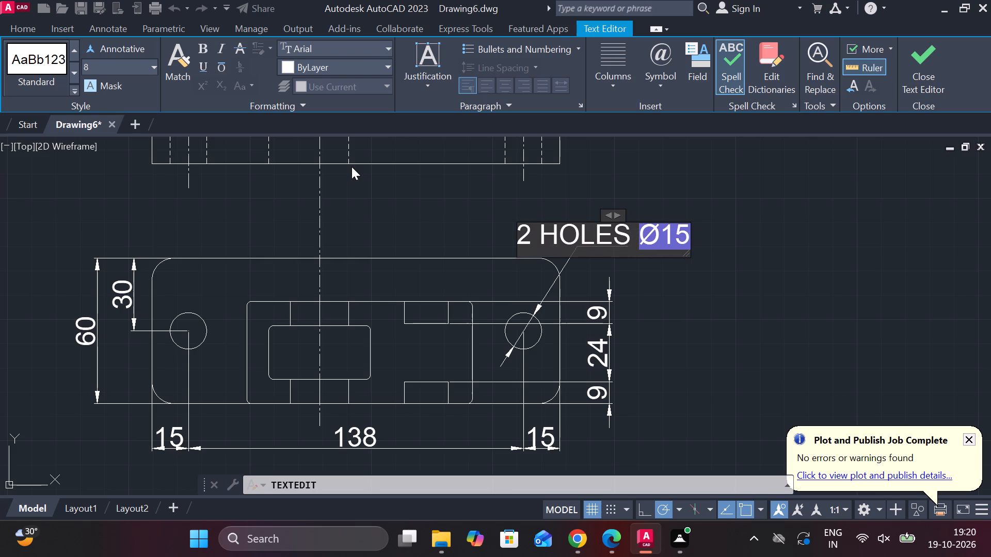
pyautogui.press('Right')
pyautogui.hotkey('shift', '*')
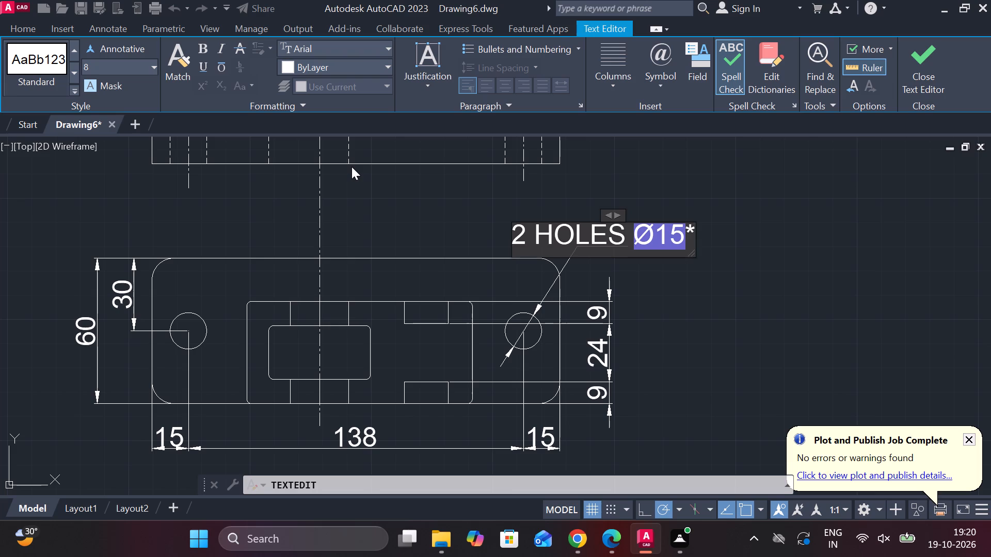
pyautogui.press('3')
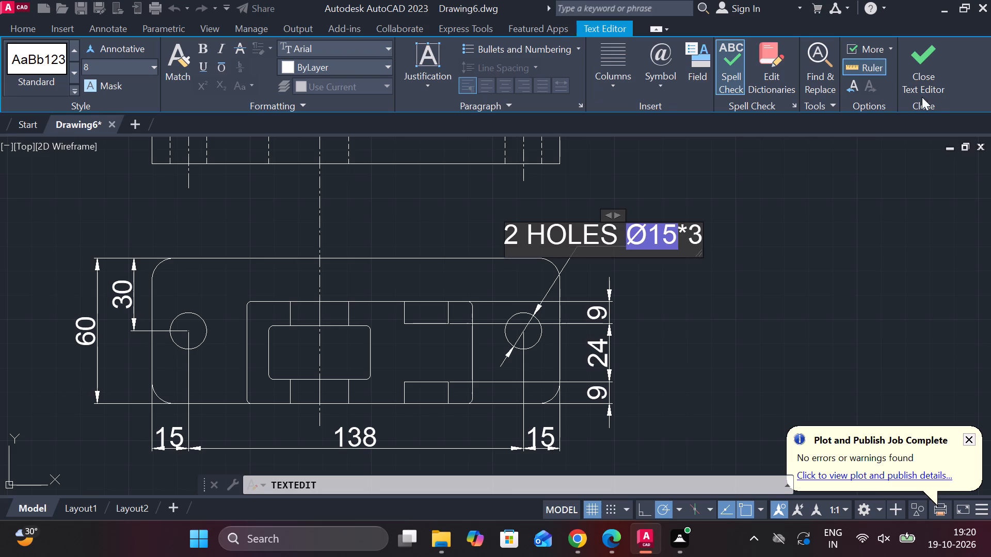
pyautogui.click(928, 85)
# Add a radius dimension to the plate's lower-left rounded corner, with its text outside, below and left of the corner.
pyautogui.scroll(-3, 766, 266)
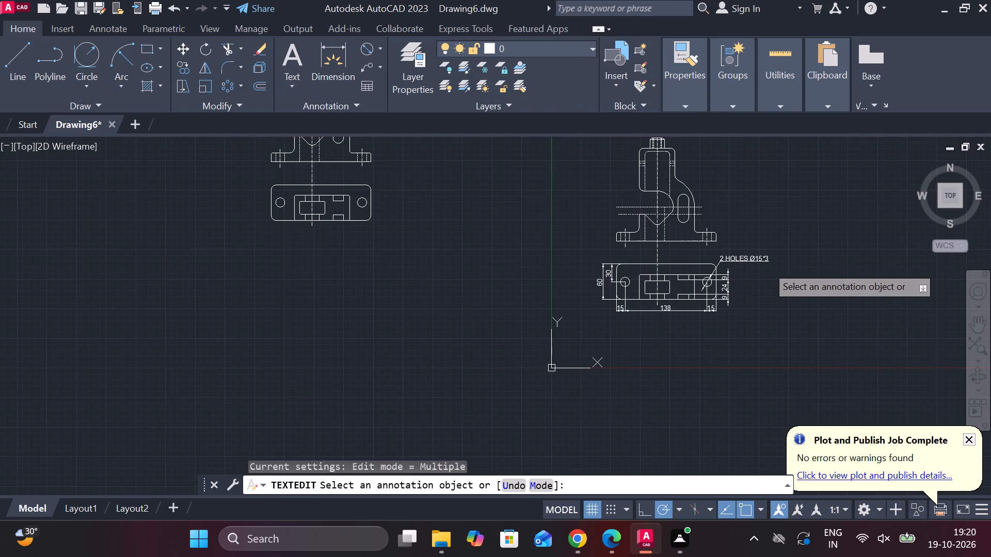
pyautogui.scroll(1, 766, 266)
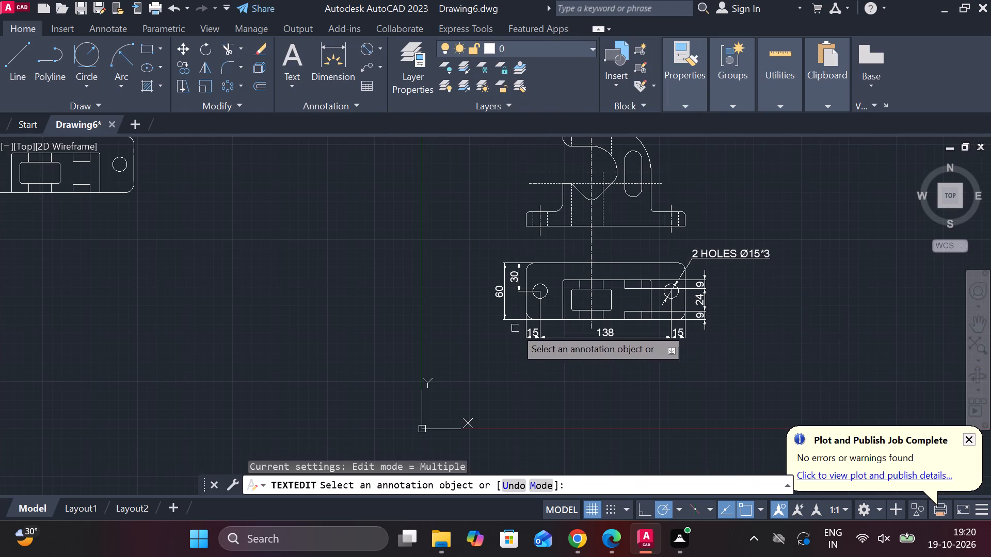
pyautogui.click(376, 45)
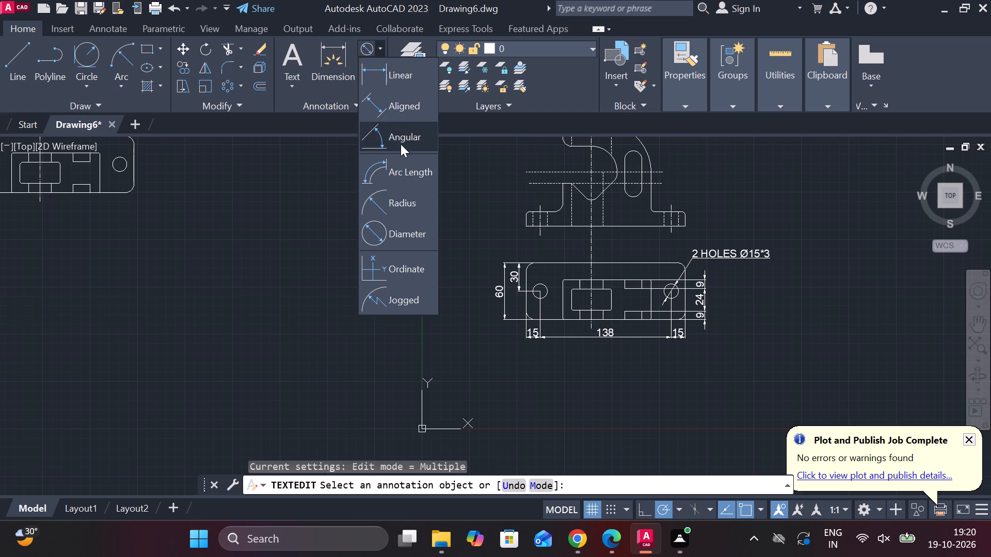
pyautogui.click(394, 201)
pyautogui.scroll(3, 567, 374)
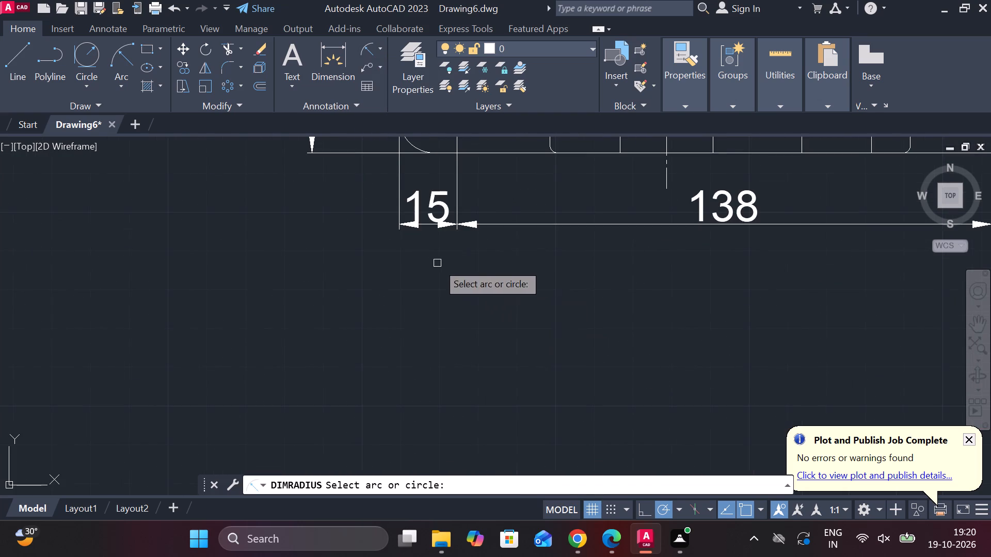
pyautogui.moveTo(454, 285); pyautogui.dragTo(473, 329, button='middle')
pyautogui.click(432, 189)
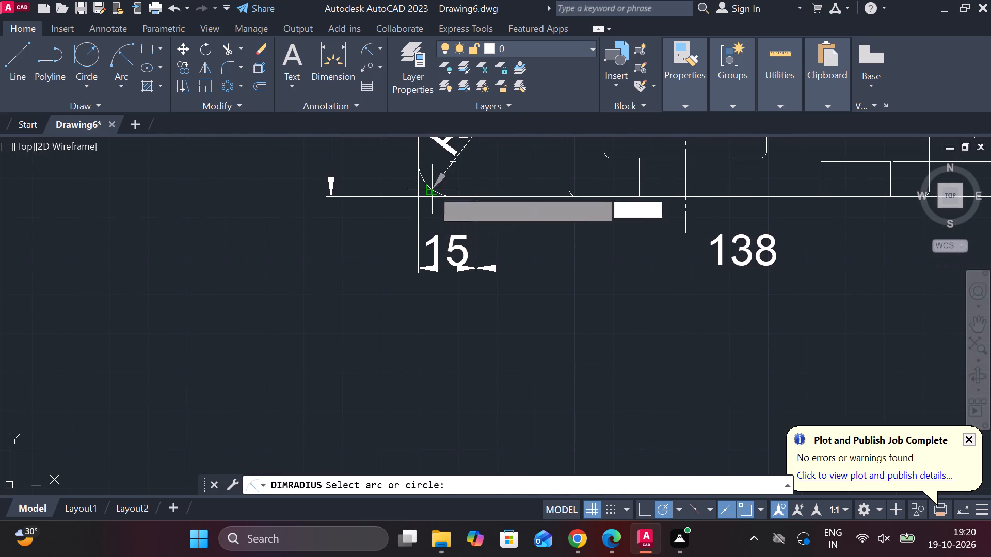
pyautogui.click(355, 263)
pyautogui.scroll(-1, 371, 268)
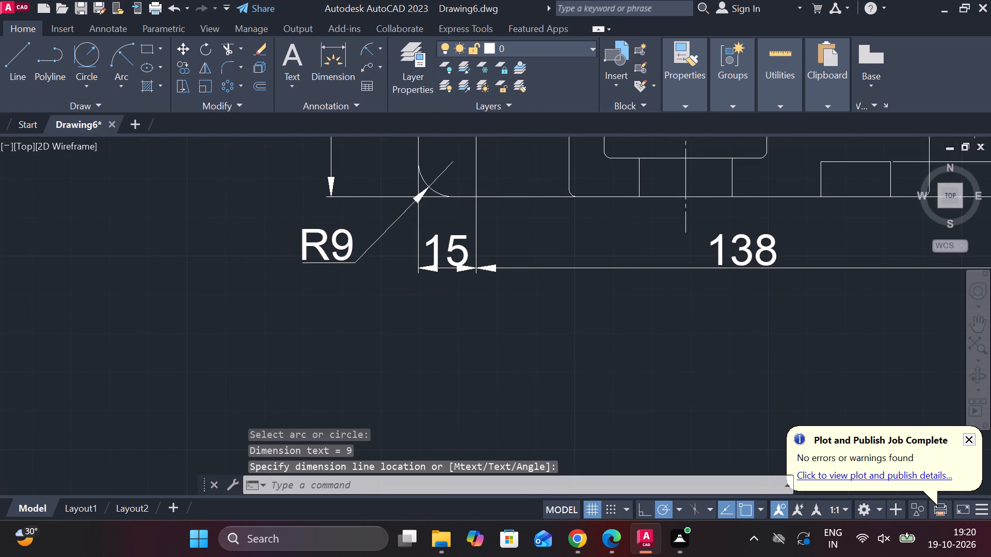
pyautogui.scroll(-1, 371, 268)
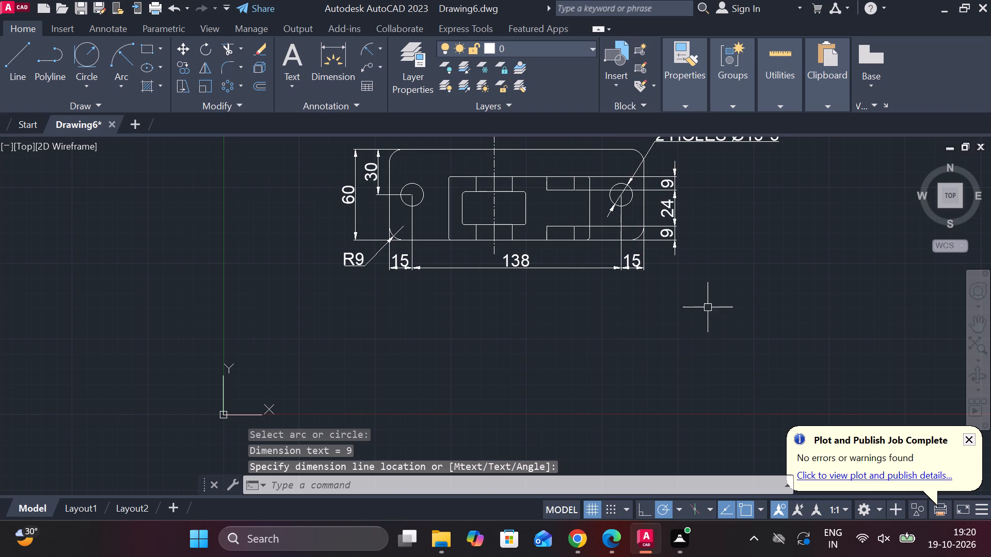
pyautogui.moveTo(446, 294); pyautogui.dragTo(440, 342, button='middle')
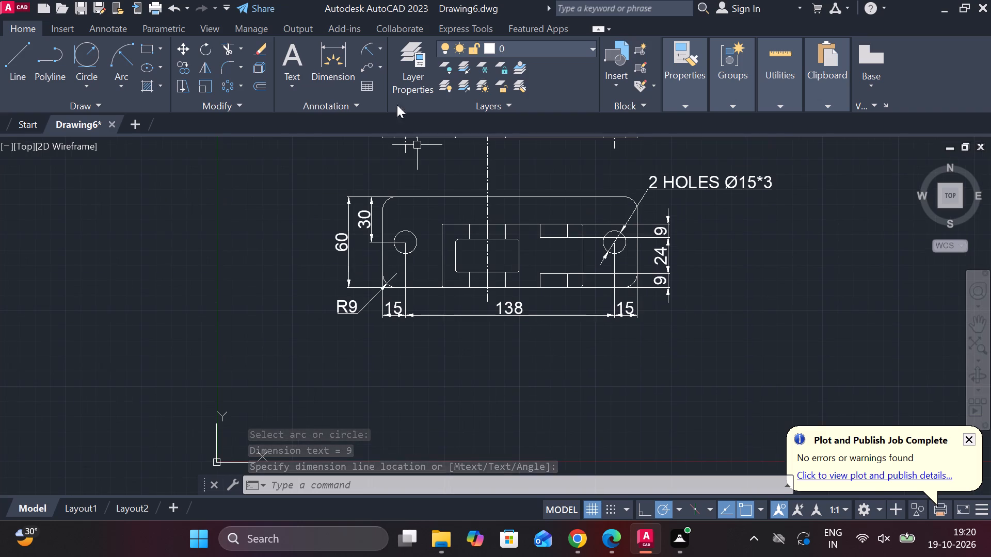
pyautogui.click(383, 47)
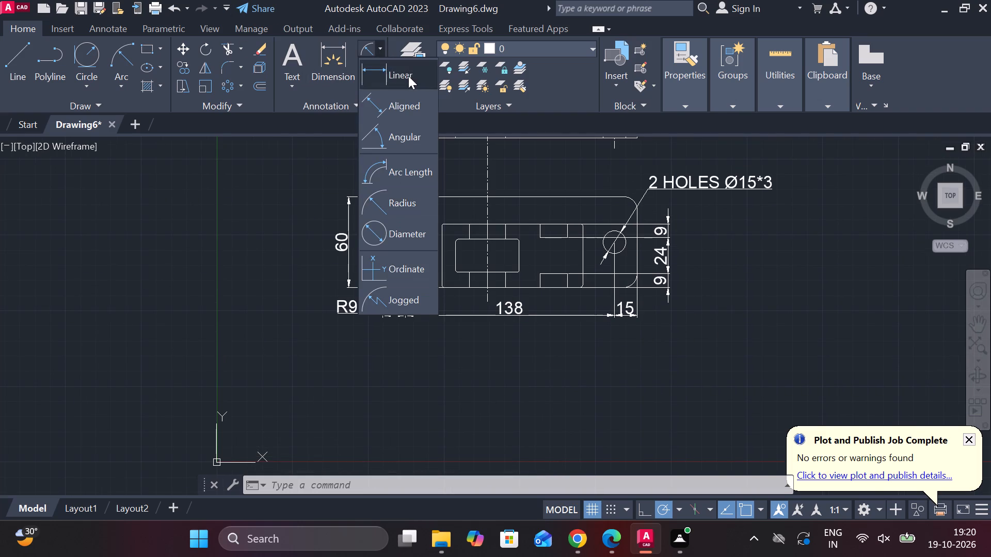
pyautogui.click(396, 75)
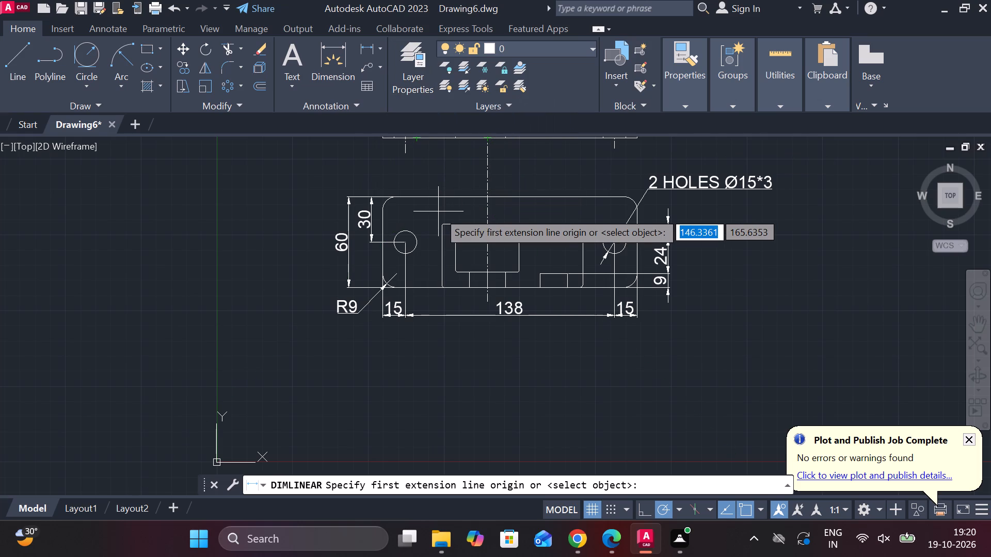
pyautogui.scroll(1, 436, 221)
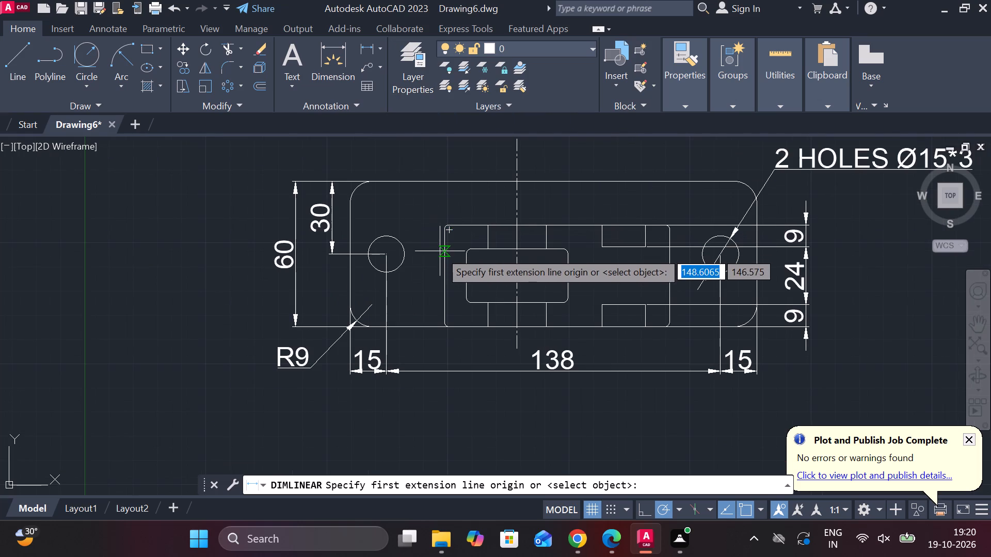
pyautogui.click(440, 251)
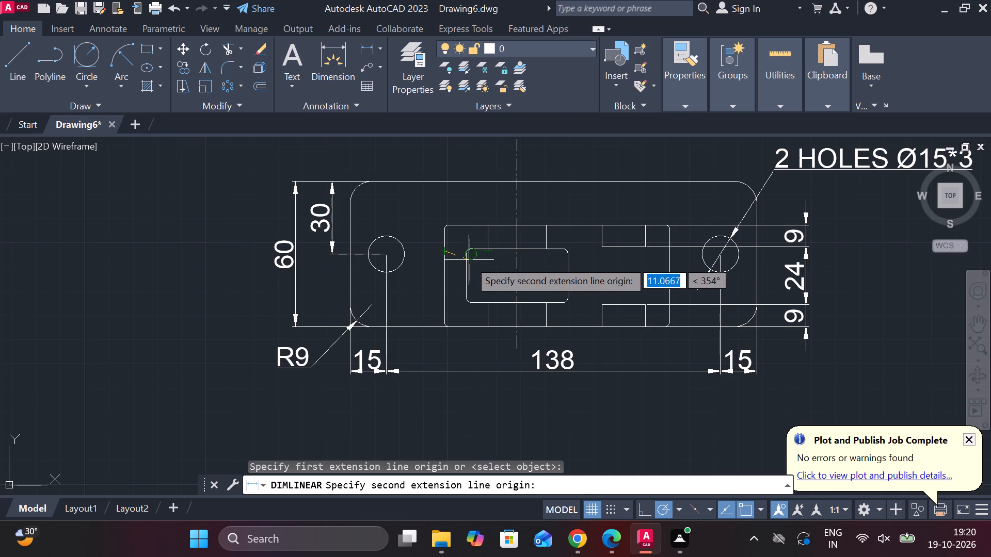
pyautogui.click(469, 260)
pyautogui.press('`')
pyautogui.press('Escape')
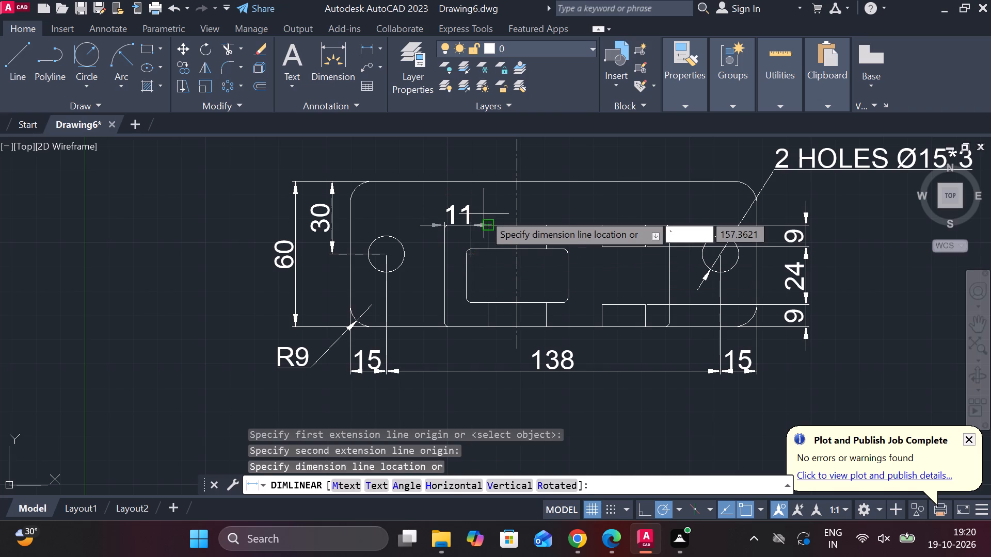
# Dimension the horizontal offset from the large inner rectangle's left edge to the rounded rectangle's left edge, above the plate.
pyautogui.press('space')
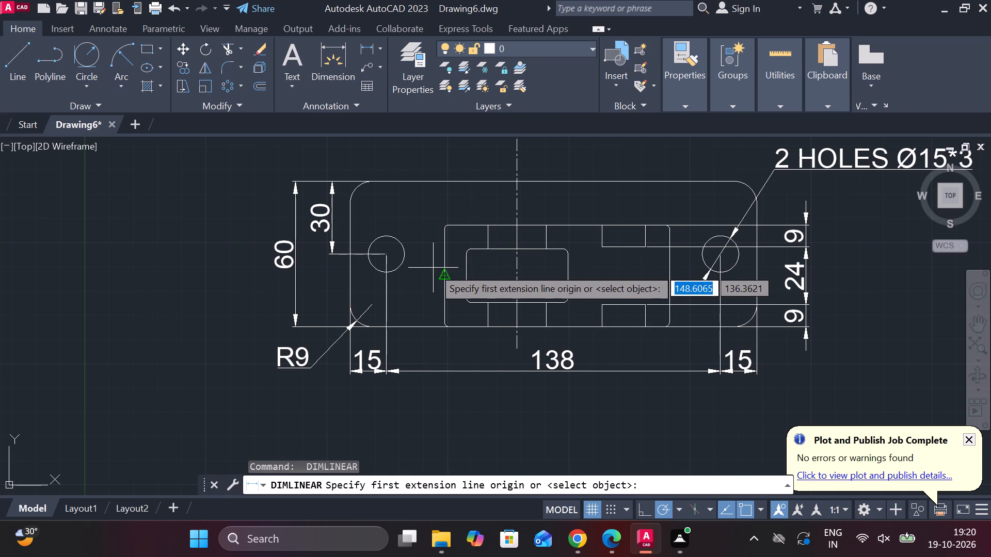
pyautogui.click(433, 268)
pyautogui.click(466, 274)
pyautogui.moveTo(472, 209); pyautogui.dragTo(442, 267, button='middle')
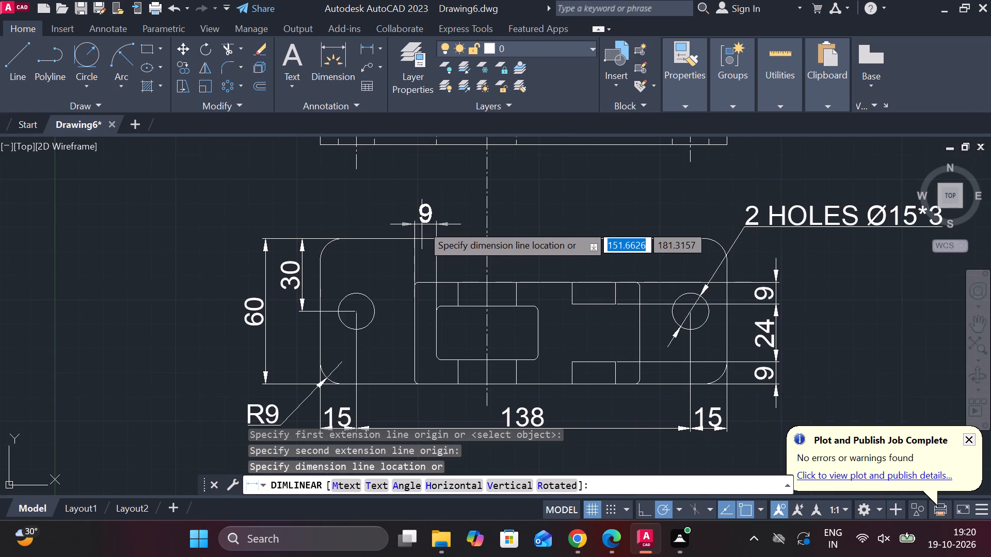
pyautogui.click(422, 221)
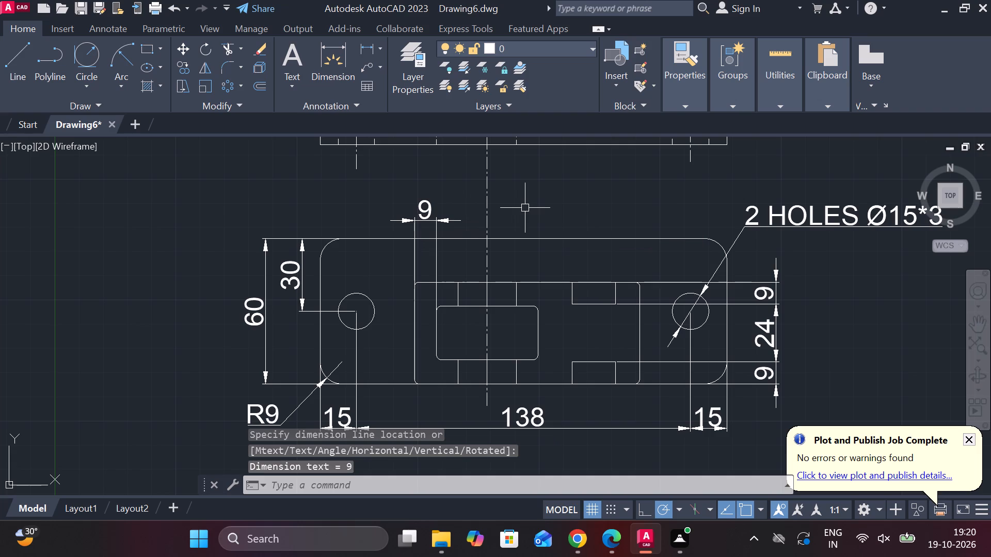
# Dimension the small rounded rectangle's horizontal width above the plate, in line with the offset dimension beside it.
pyautogui.press('space')
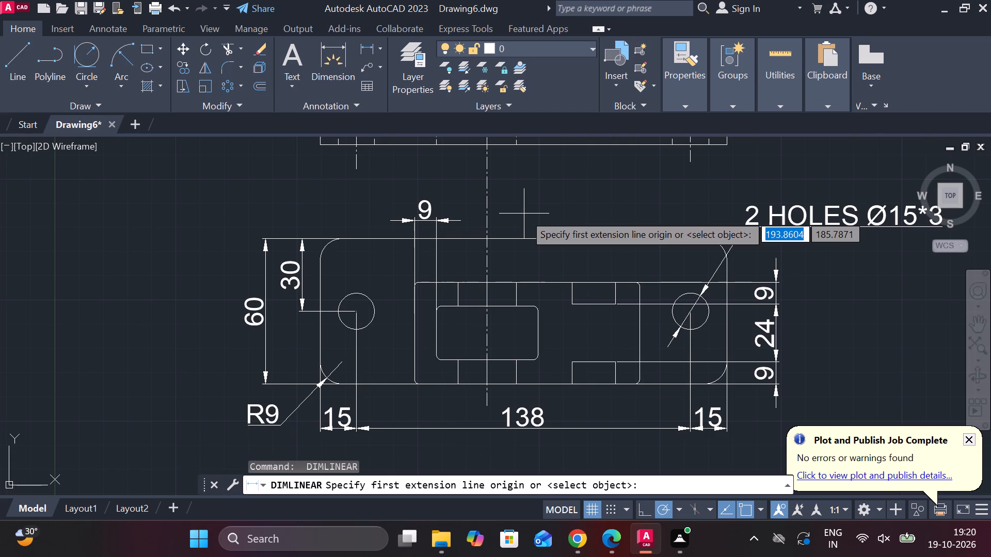
pyautogui.click(440, 327)
pyautogui.click(534, 333)
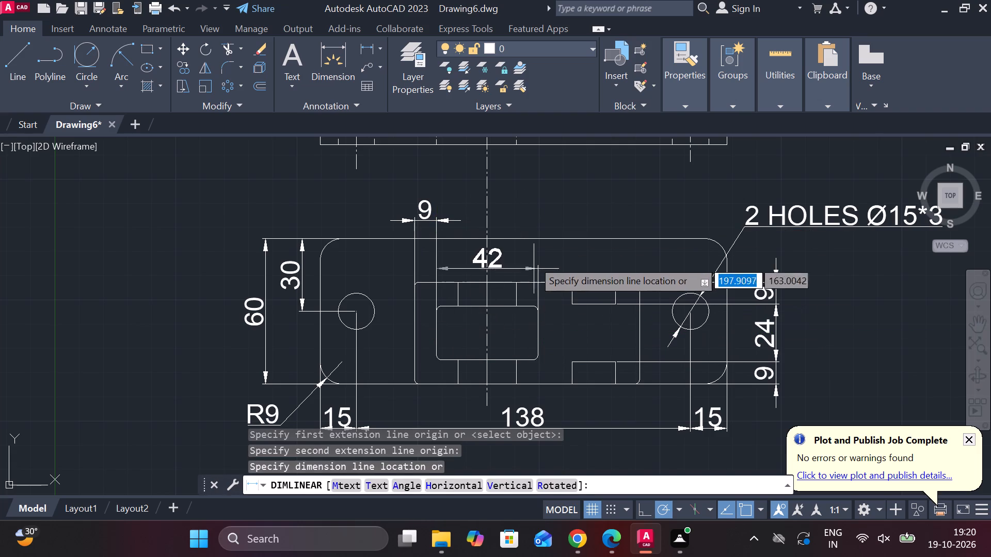
pyautogui.click(438, 220)
# Dimension the large inner rectangle's full horizontal width, placed above the offset and rounded-rectangle width dimensions.
pyautogui.moveTo(615, 224); pyautogui.dragTo(612, 224, button='middle')
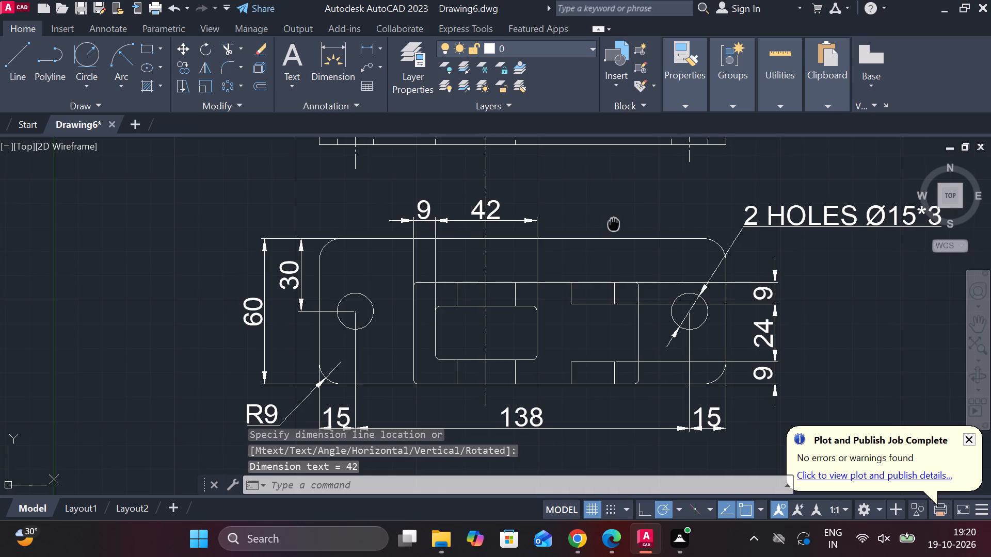
pyautogui.moveTo(612, 224); pyautogui.dragTo(588, 223, button='middle')
pyautogui.press('space')
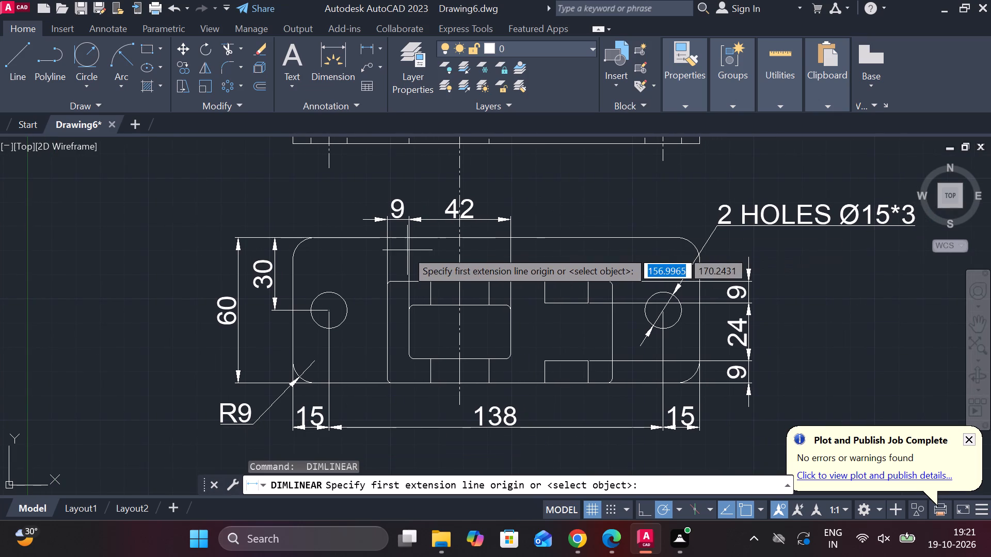
pyautogui.click(388, 249)
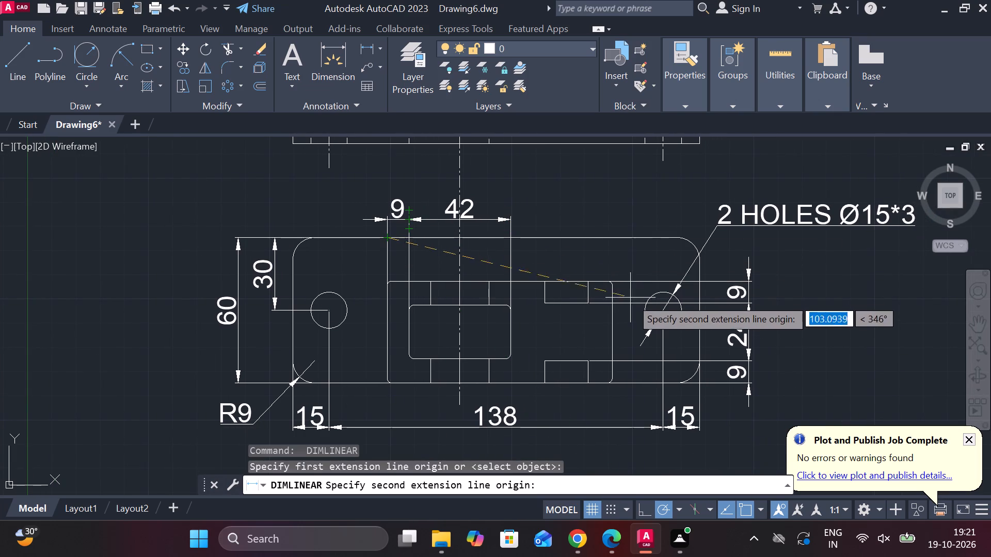
pyautogui.click(614, 321)
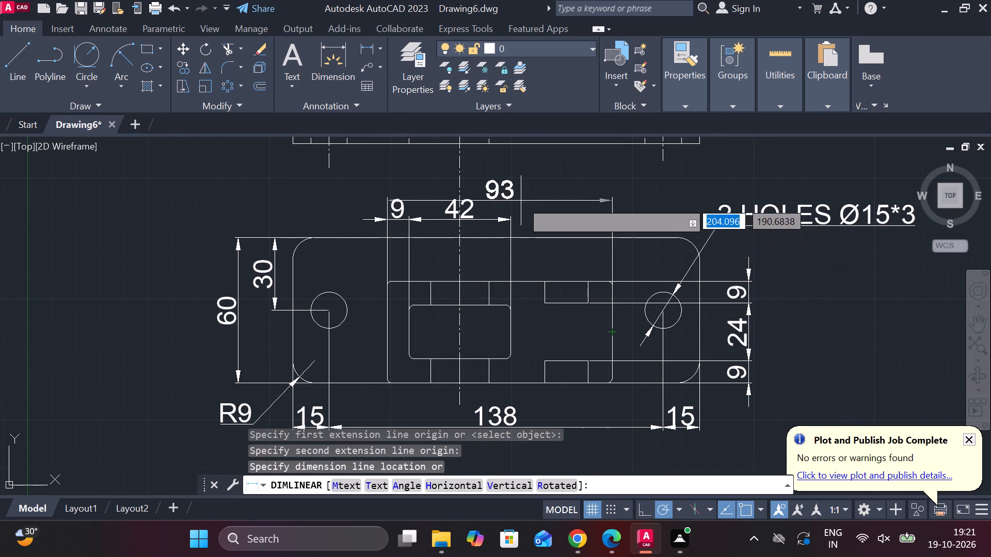
pyautogui.moveTo(504, 195); pyautogui.dragTo(511, 258, button='middle')
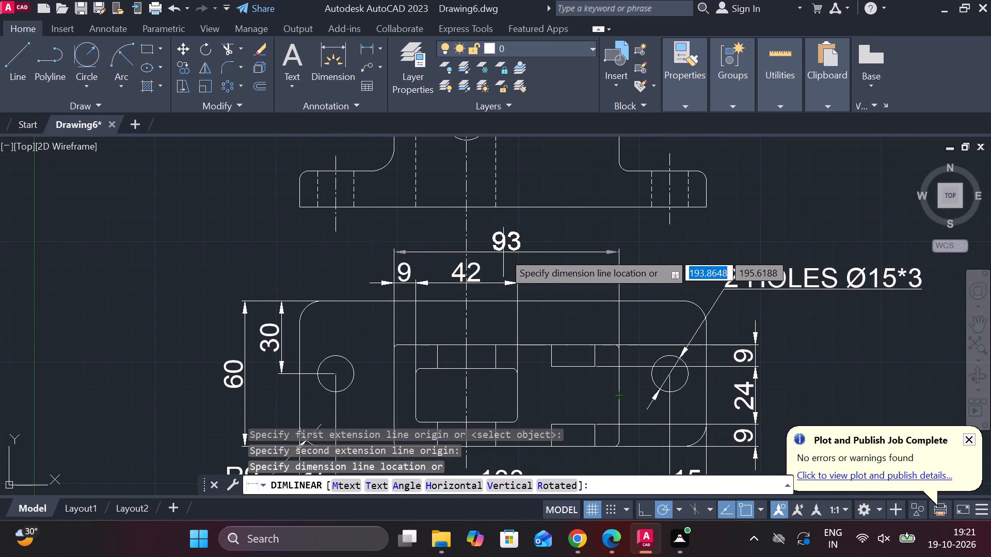
pyautogui.click(504, 255)
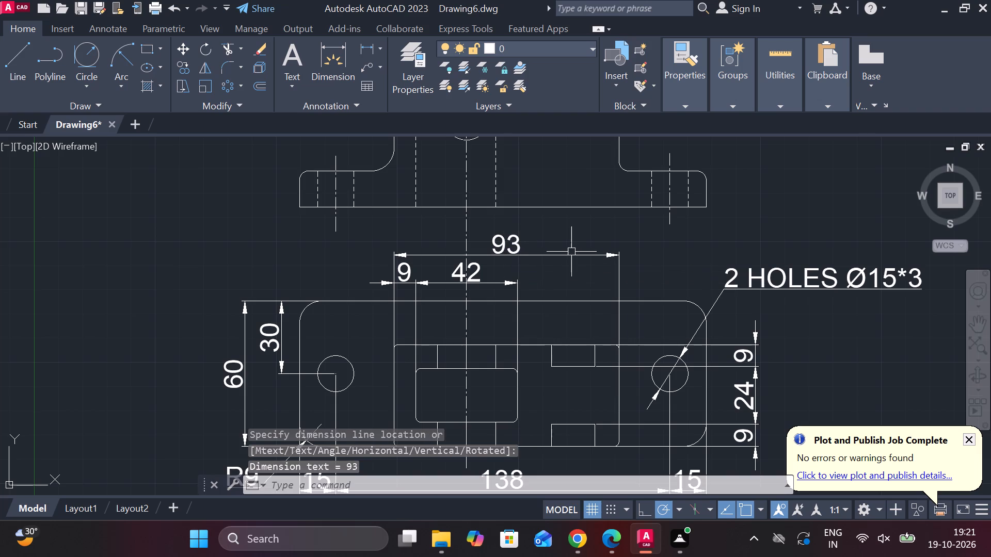
# Move the whole plate view with its dimensions straight down, widening the gap below the front view.
pyautogui.scroll(-2, 585, 256)
pyautogui.scroll(1, 589, 273)
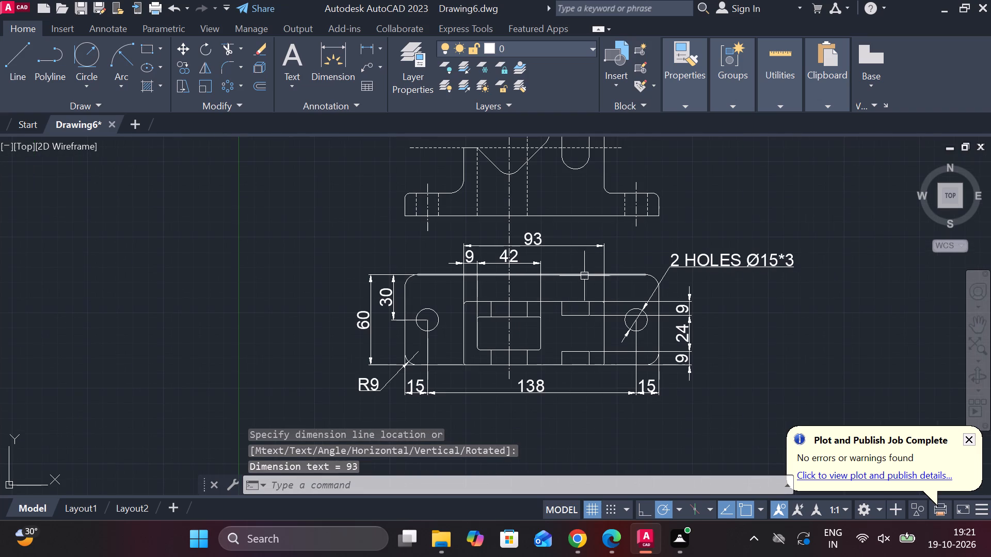
pyautogui.moveTo(576, 286); pyautogui.dragTo(576, 260, button='middle')
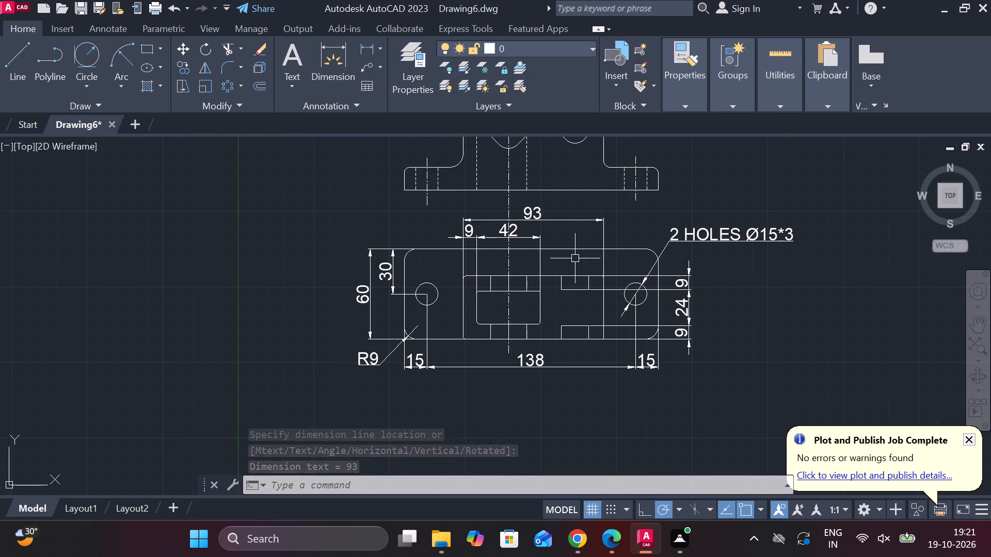
pyautogui.click(316, 202)
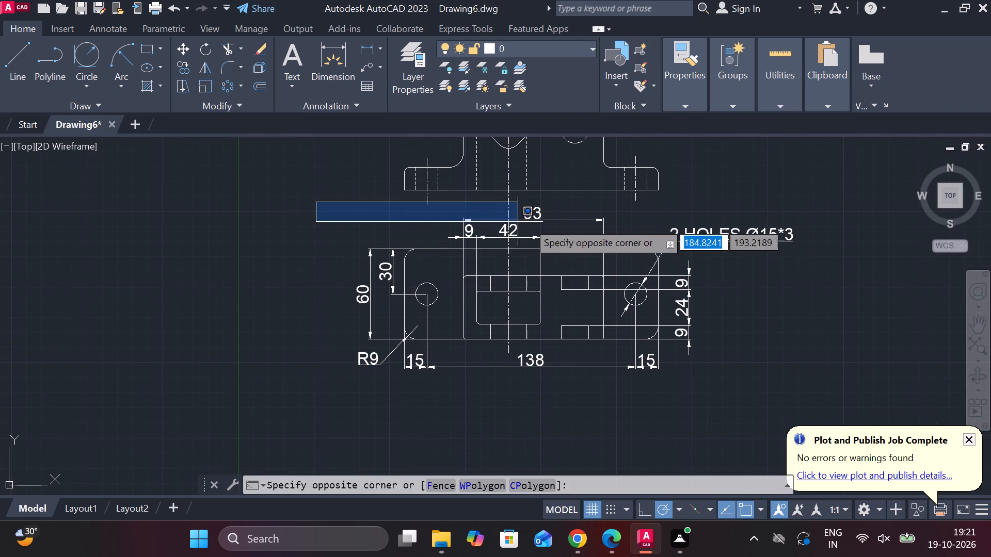
pyautogui.click(815, 398)
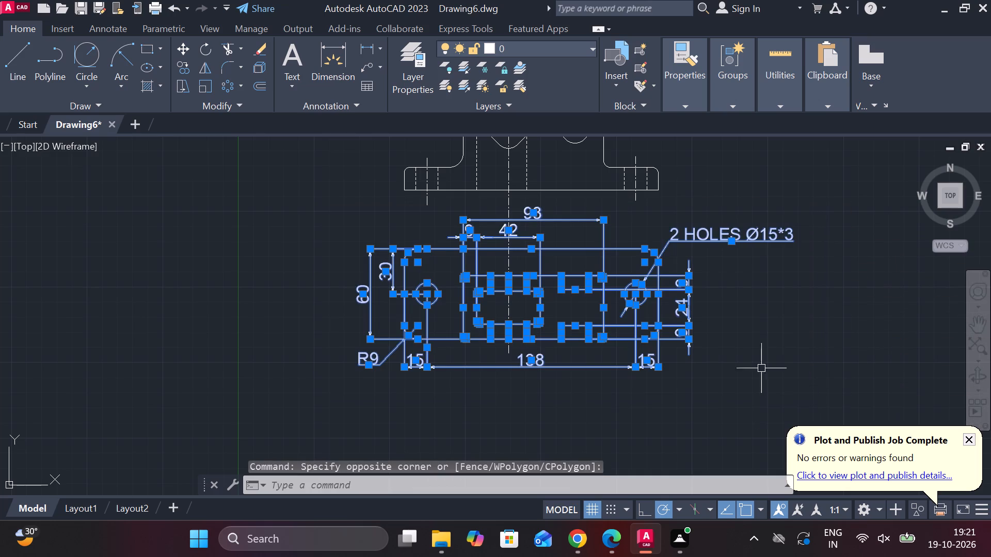
pyautogui.press('m')
pyautogui.press('Return')
pyautogui.scroll(1, 489, 258)
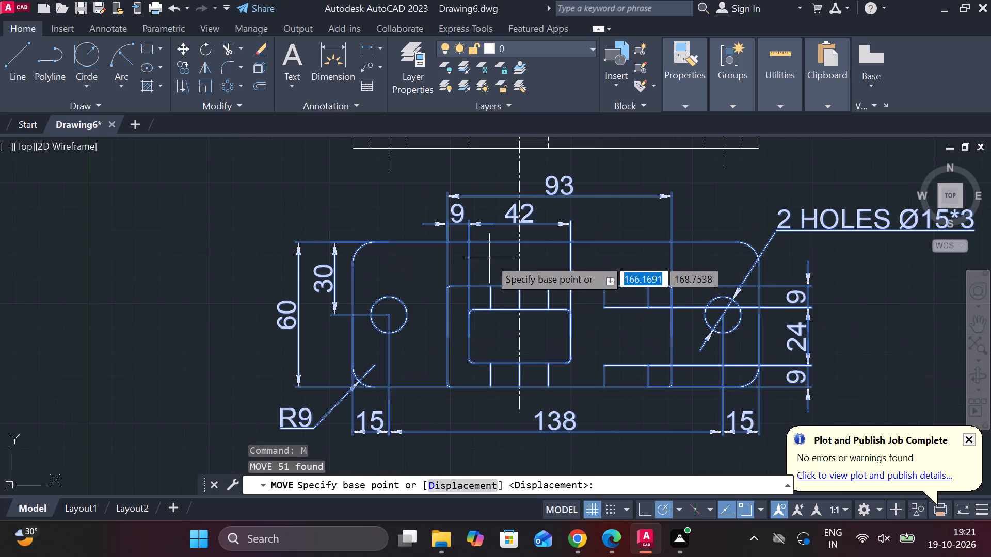
pyautogui.click(514, 242)
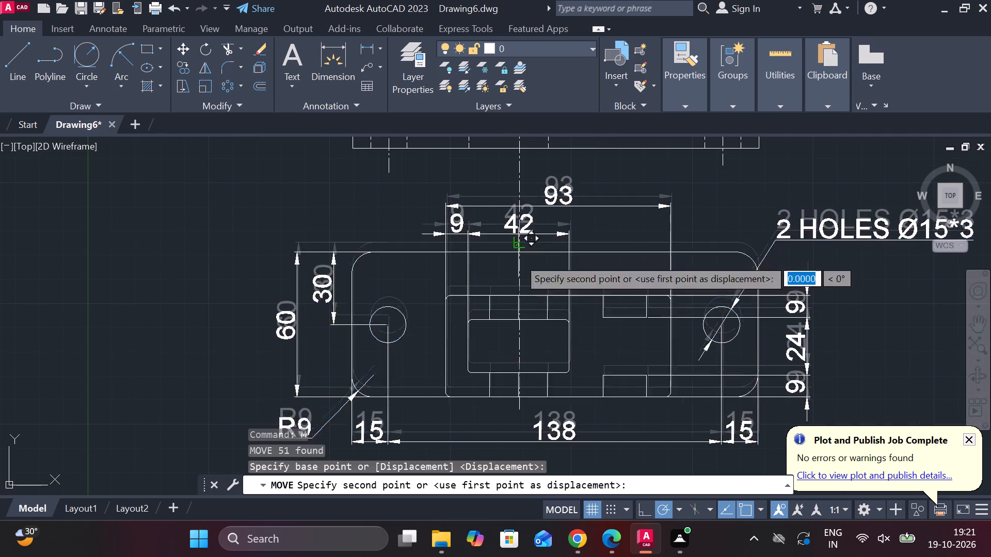
pyautogui.click(519, 286)
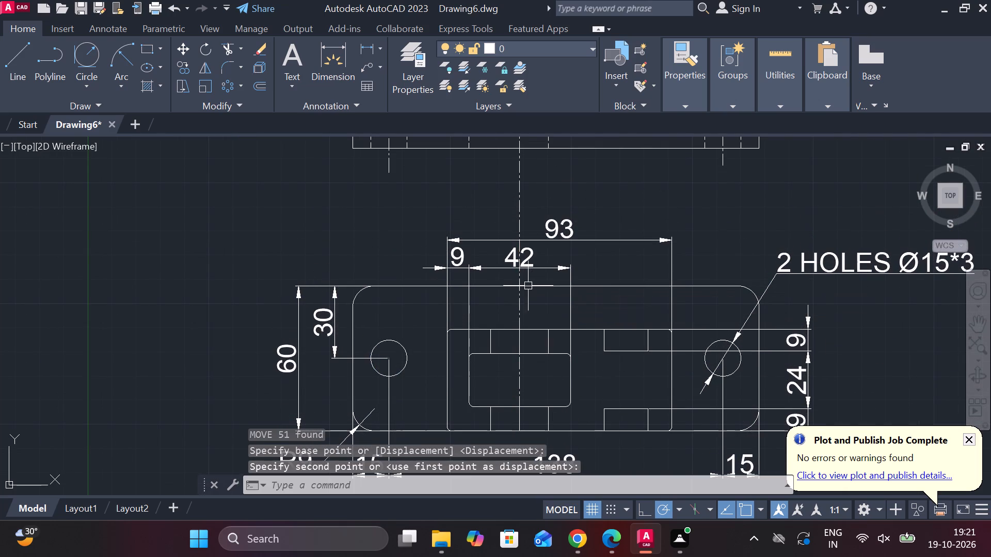
pyautogui.scroll(-1, 570, 284)
pyautogui.press('Escape')
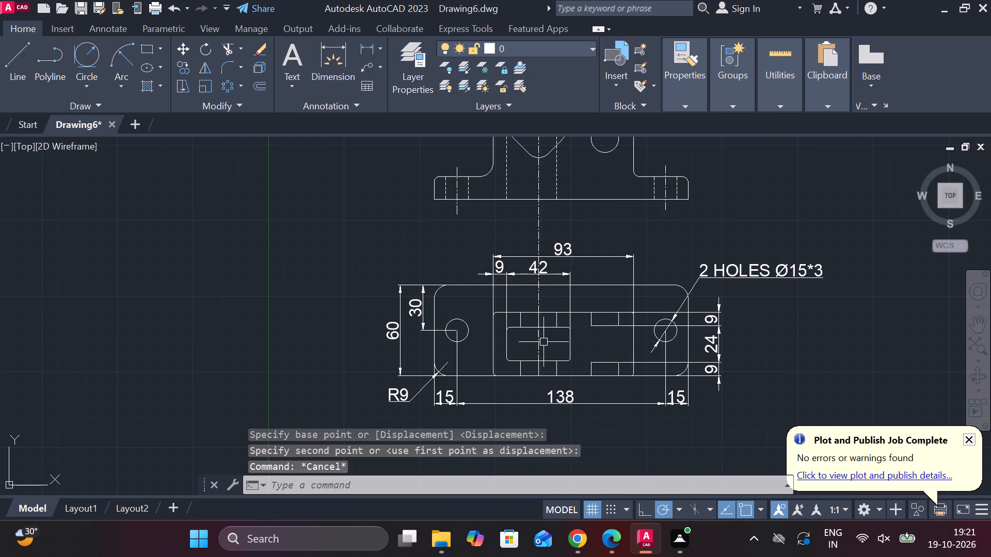
# Stretch the lower end of the shared vertical centreline down past the plate view's bottom dimensions.
pyautogui.click(541, 342)
pyautogui.moveTo(548, 347); pyautogui.dragTo(517, 263, button='middle')
pyautogui.click(510, 278)
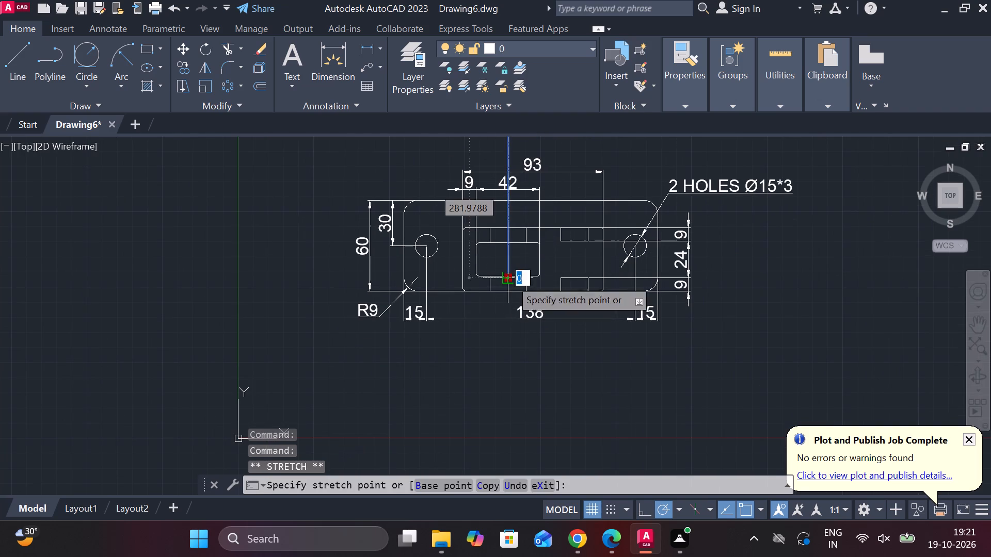
pyautogui.click(511, 364)
pyautogui.press('Escape')
# Dimension the overall width of the front view's base, placed between the base and the plate view's dimensions.
pyautogui.moveTo(608, 374); pyautogui.dragTo(582, 440, button='middle')
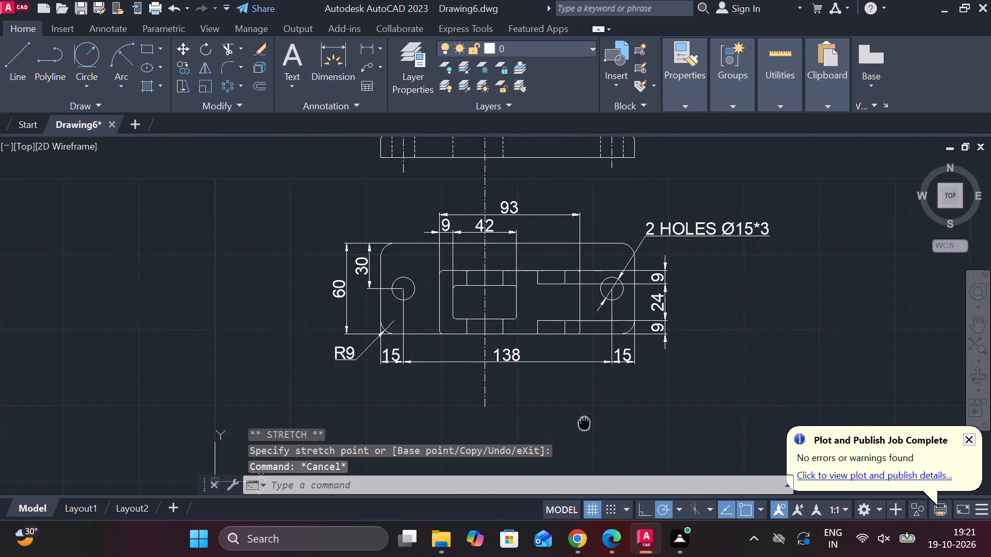
pyautogui.moveTo(582, 440); pyautogui.dragTo(580, 454, button='middle')
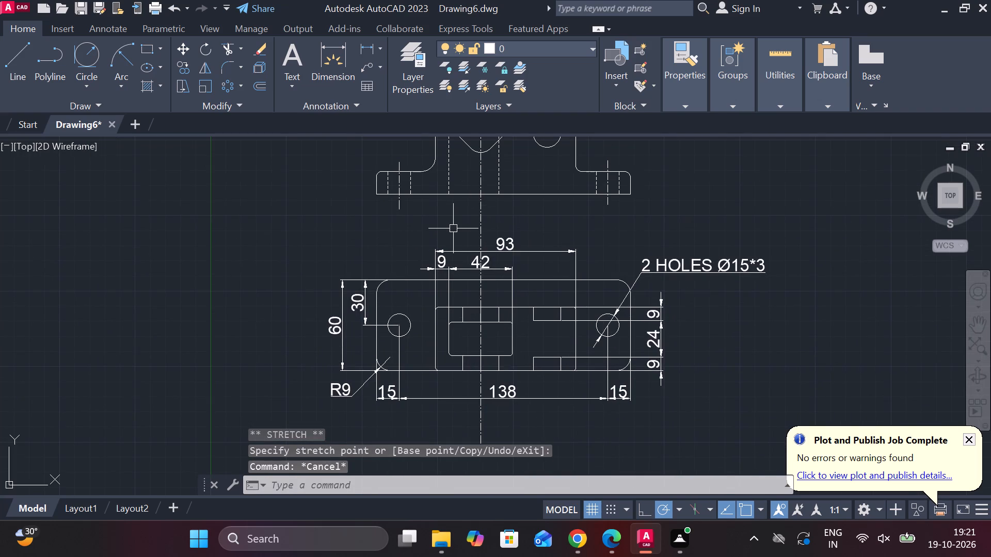
pyautogui.scroll(1, 457, 240)
pyautogui.moveTo(554, 250); pyautogui.dragTo(502, 217, button='middle')
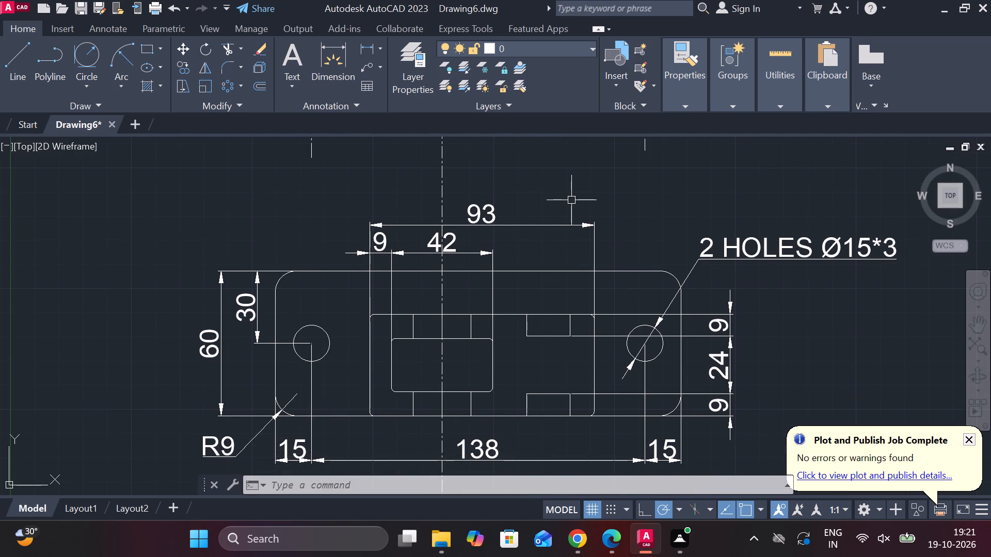
pyautogui.moveTo(518, 224); pyautogui.dragTo(507, 298, button='middle')
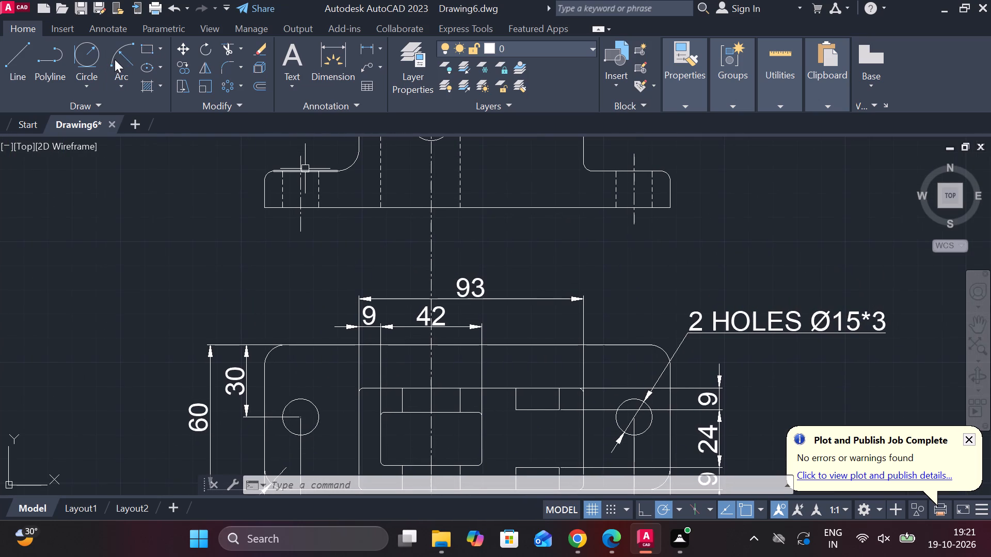
pyautogui.click(369, 47)
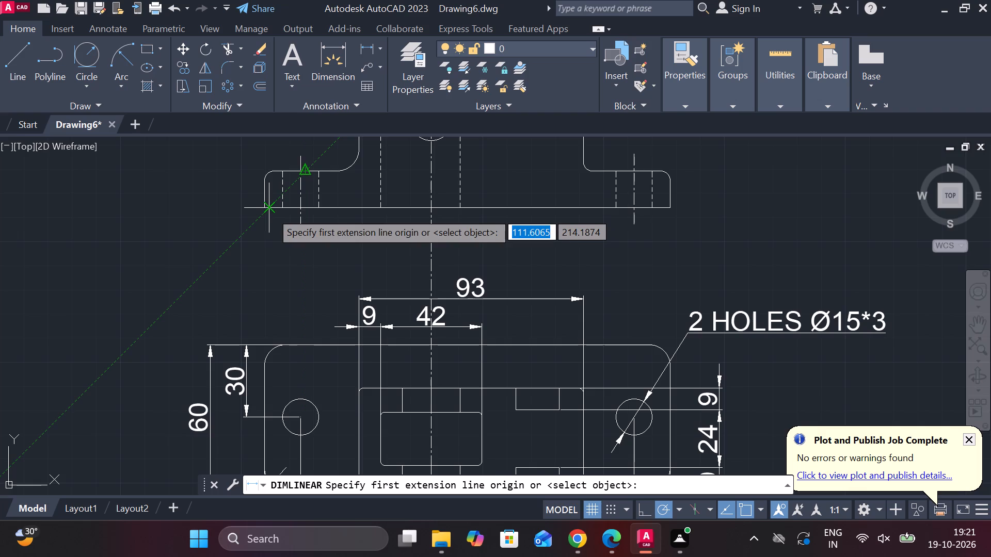
pyautogui.scroll(2, 270, 211)
pyautogui.click(251, 205)
pyautogui.scroll(-3, 254, 208)
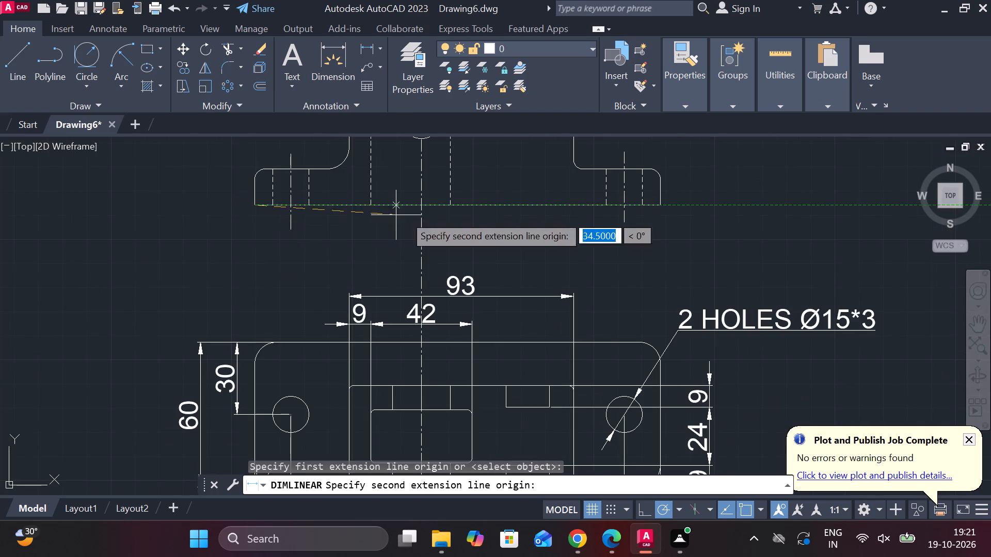
pyautogui.click(656, 206)
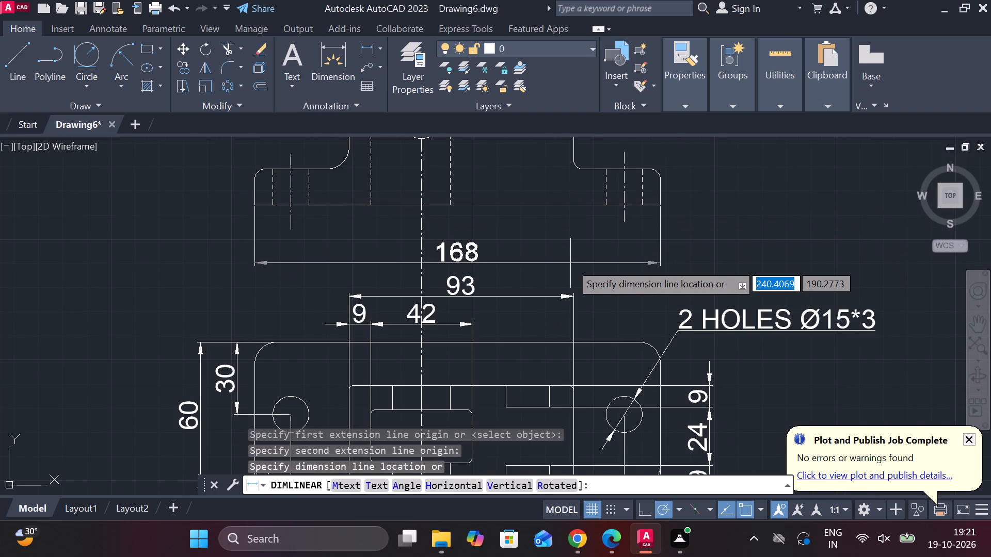
pyautogui.click(570, 266)
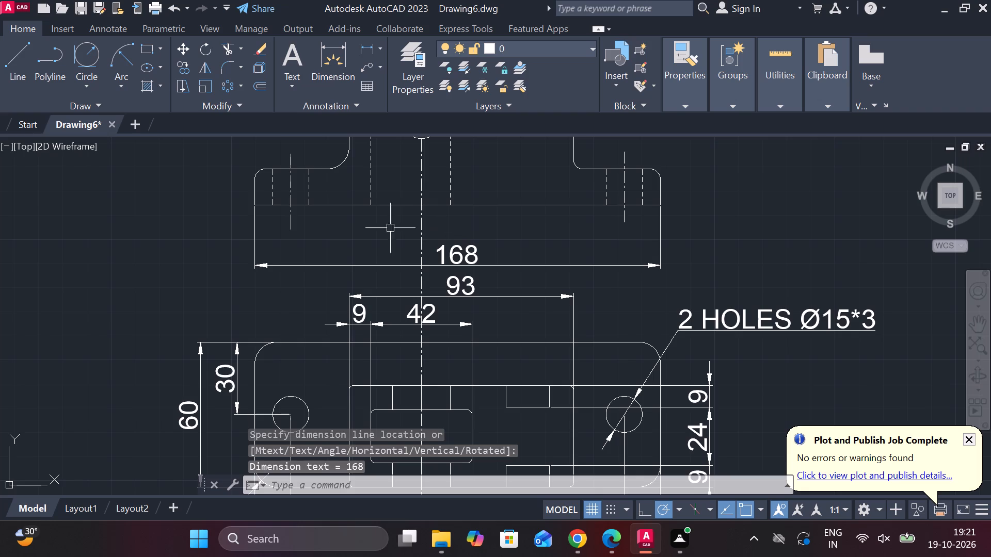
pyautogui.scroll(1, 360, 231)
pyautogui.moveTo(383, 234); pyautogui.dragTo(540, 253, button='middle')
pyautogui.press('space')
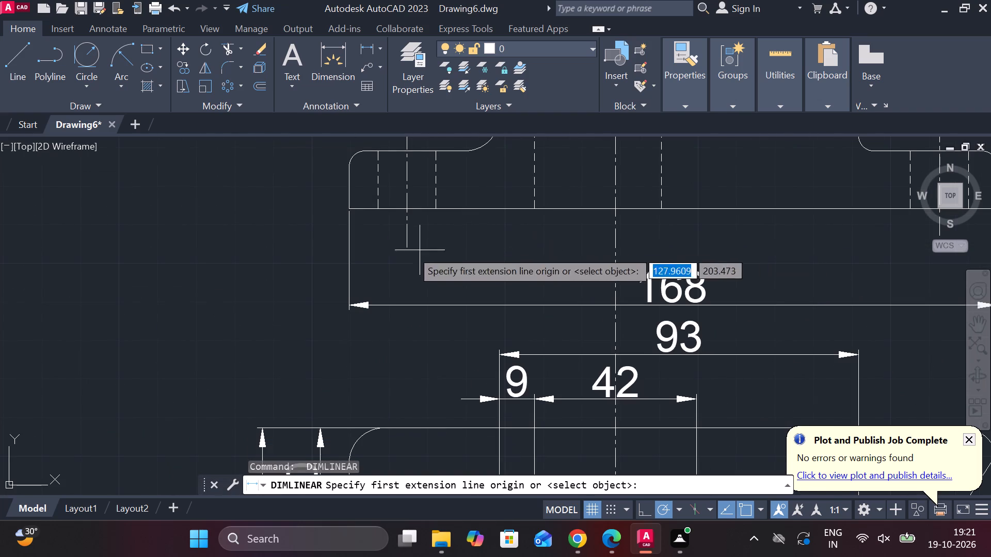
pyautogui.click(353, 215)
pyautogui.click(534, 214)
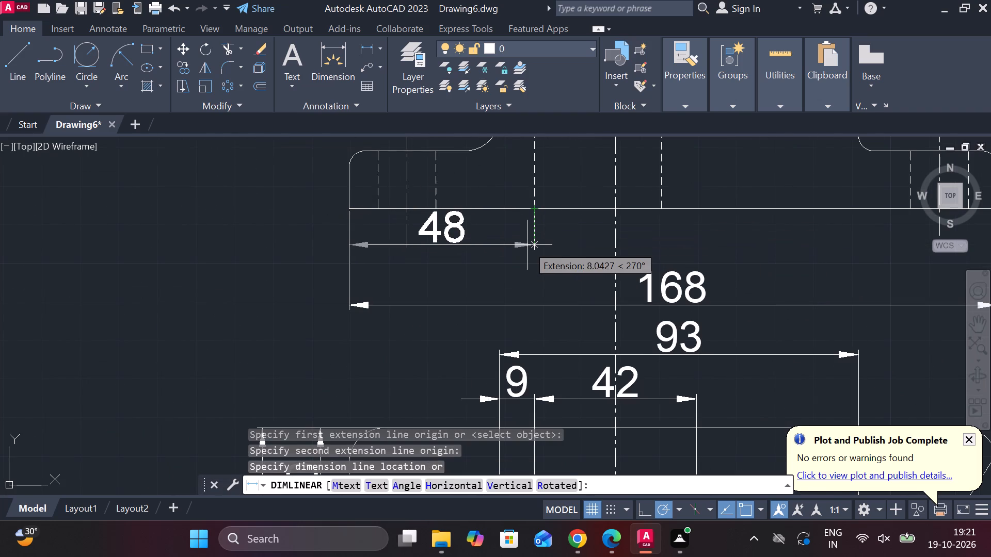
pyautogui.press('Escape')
# Dimension the horizontal distance from the front view base's left end to the upright's left edge, just above the overall width dimension.
pyautogui.scroll(-1, 527, 246)
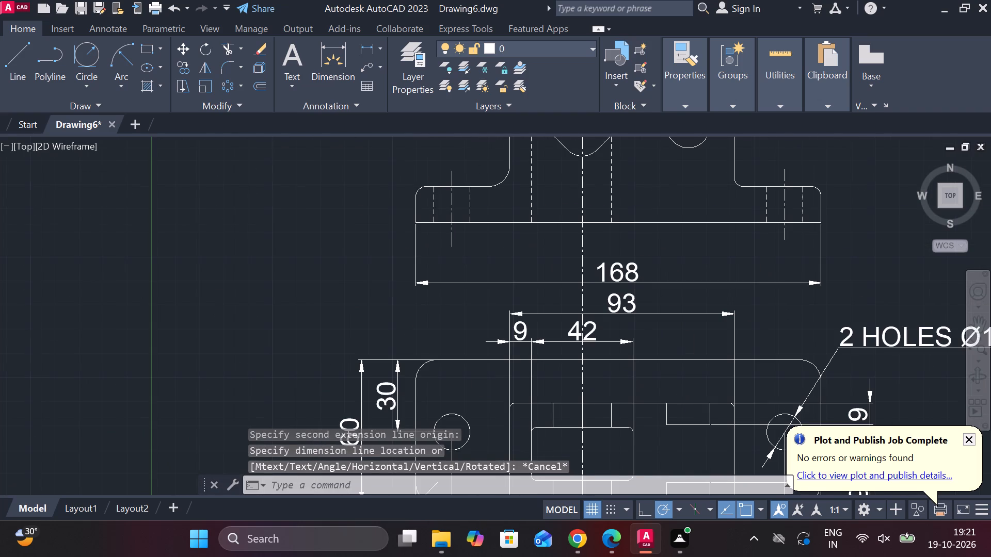
pyautogui.scroll(-1, 527, 246)
pyautogui.press('space')
pyautogui.scroll(2, 494, 224)
pyautogui.click(398, 242)
pyautogui.click(550, 137)
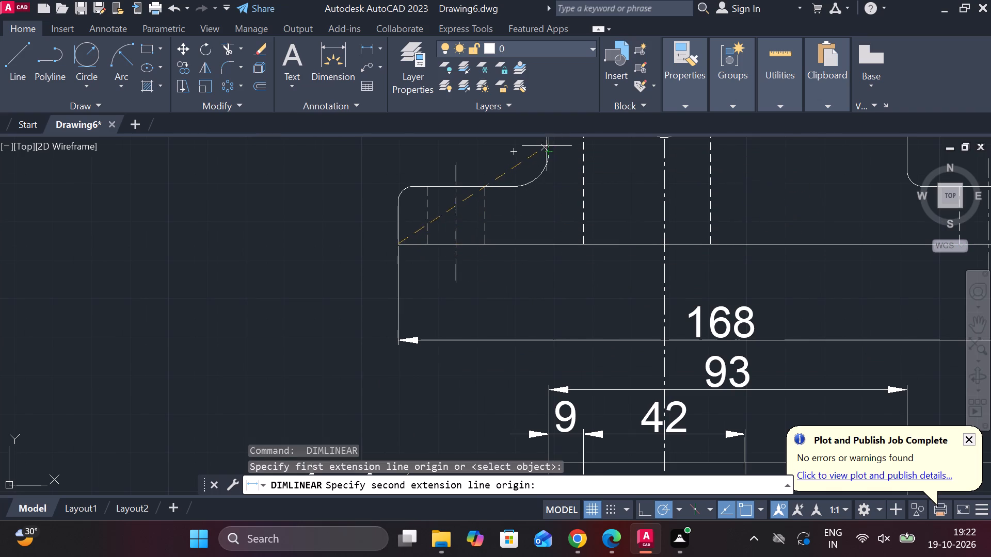
pyautogui.moveTo(544, 207); pyautogui.dragTo(528, 252, button='middle')
pyautogui.click(532, 198)
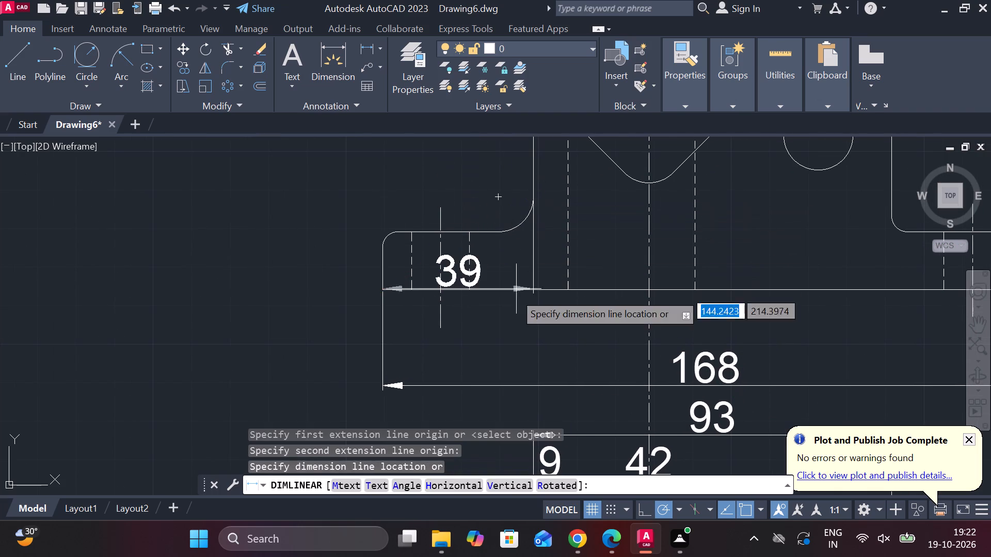
pyautogui.moveTo(479, 339); pyautogui.dragTo(475, 306, button='middle')
pyautogui.scroll(1, 473, 309)
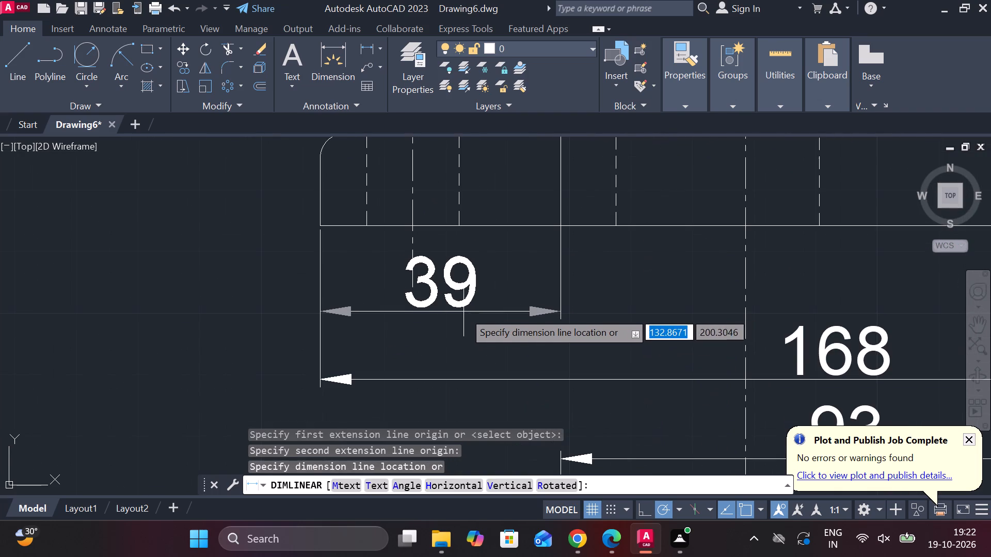
pyautogui.click(446, 302)
pyautogui.scroll(-1, 530, 307)
pyautogui.moveTo(529, 308); pyautogui.dragTo(467, 308, button='middle')
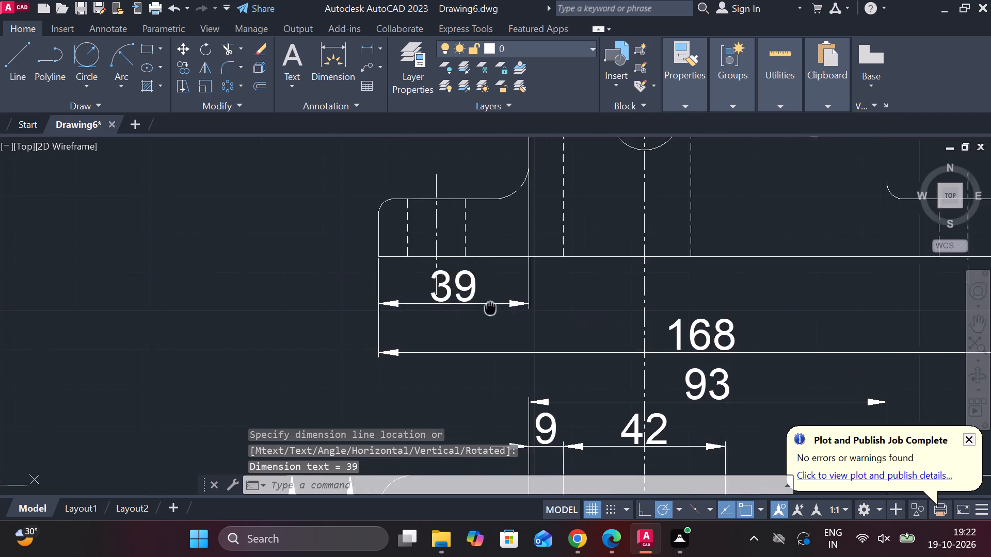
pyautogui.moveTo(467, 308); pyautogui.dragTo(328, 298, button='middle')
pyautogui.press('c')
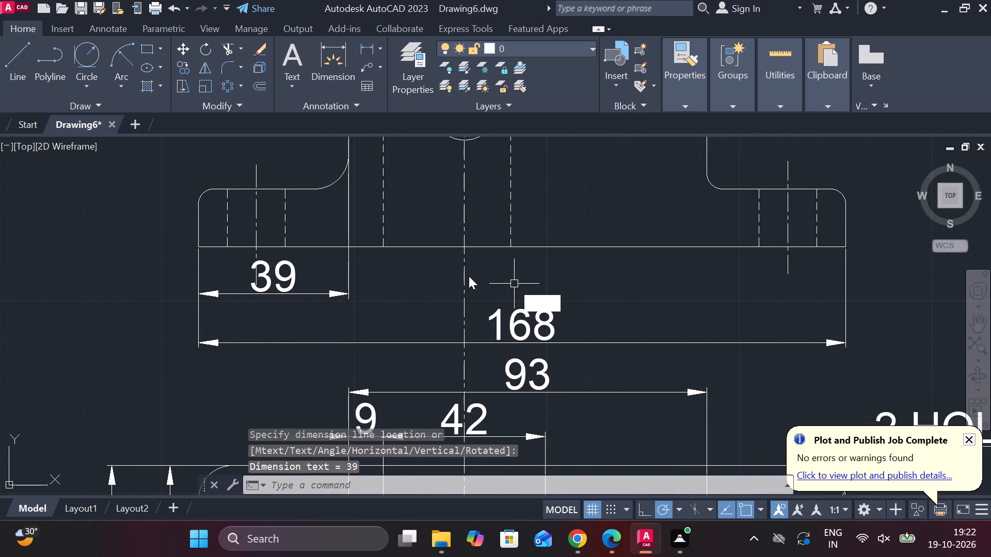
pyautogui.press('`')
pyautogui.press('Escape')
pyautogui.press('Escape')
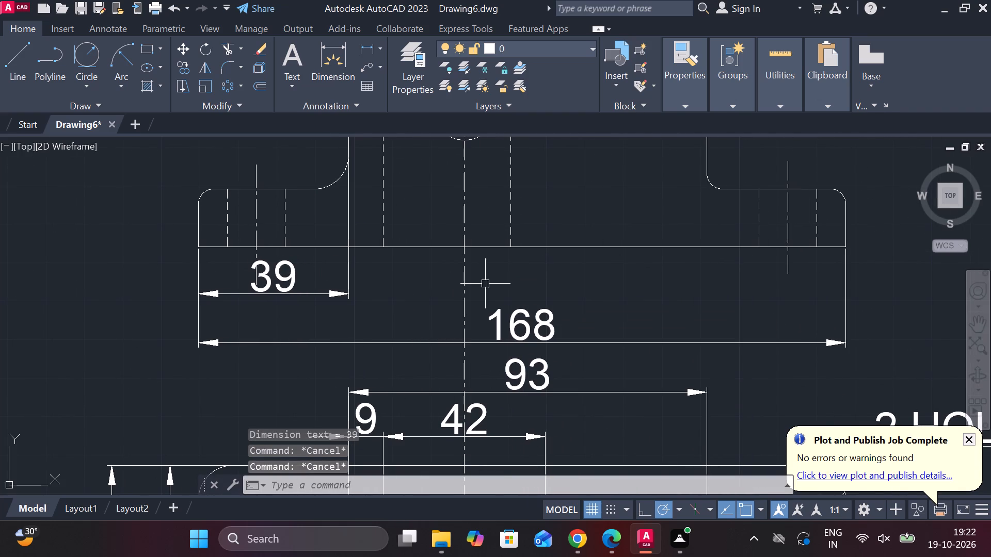
# Dimension the horizontal distance from the front view's vertical centreline to the hidden line right of it, aligned with the 39 dimension.
pyautogui.press('space')
pyautogui.click(465, 274)
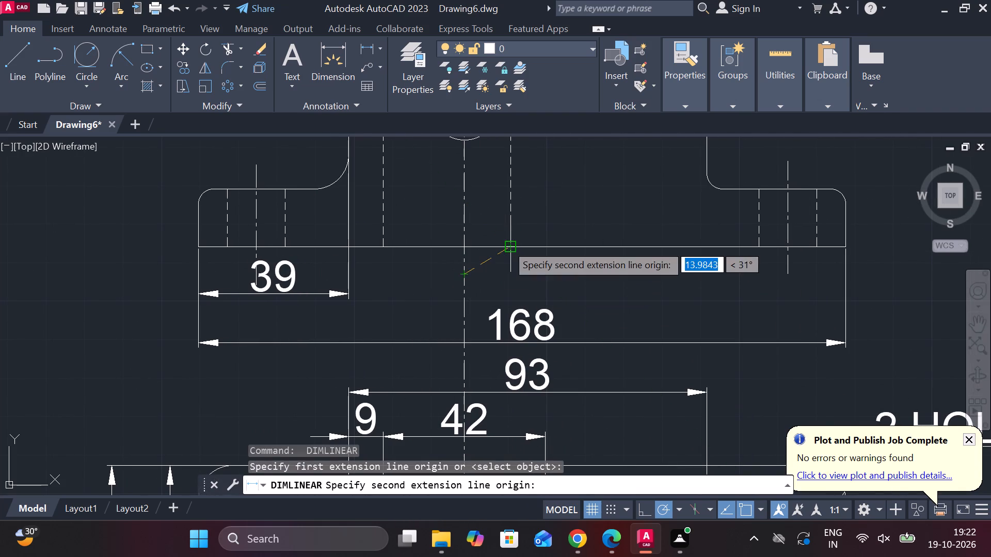
pyautogui.click(506, 245)
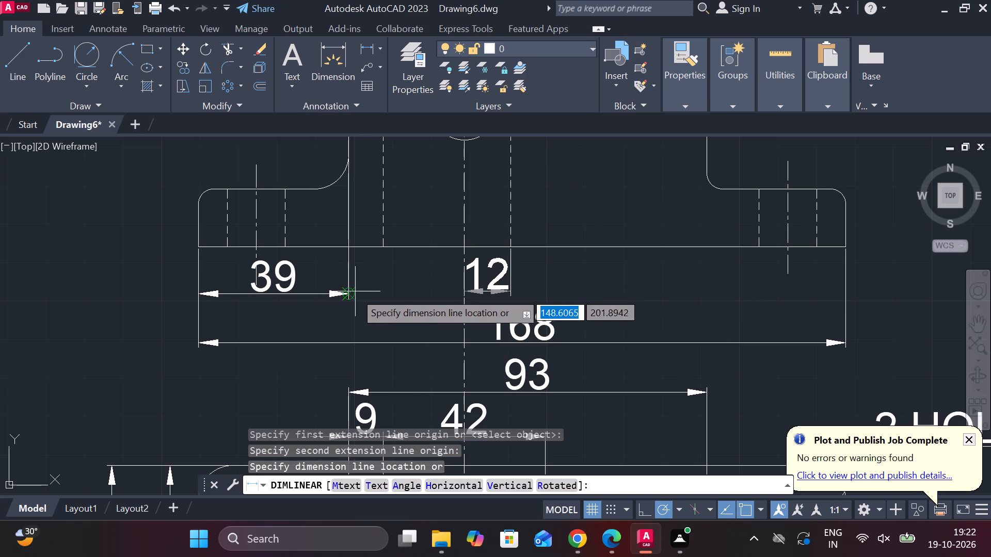
pyautogui.click(349, 294)
# Dimension the horizontal distance from the slot's lower arc centre to the base's right end, just above the overall width dimension.
pyautogui.middleClick(582, 270)
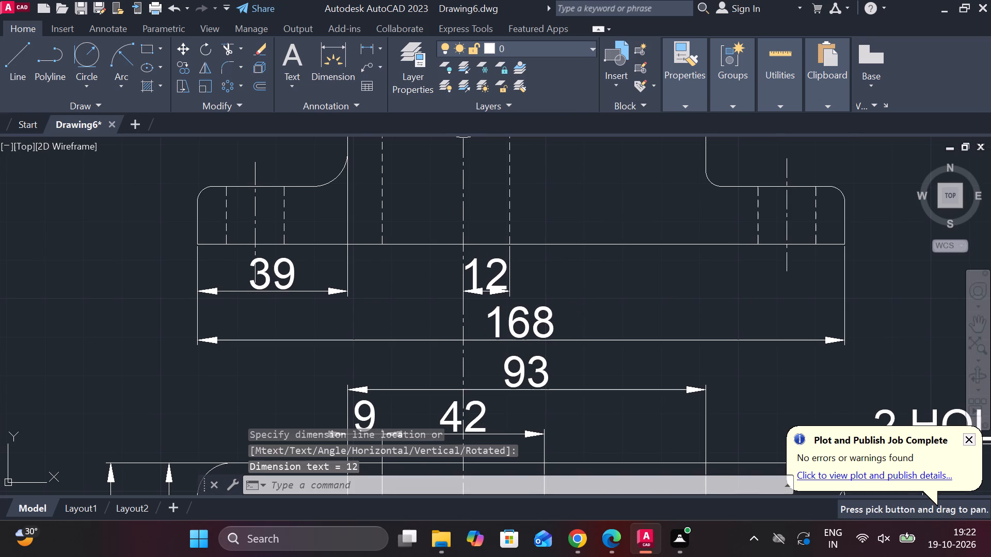
pyautogui.moveTo(596, 274); pyautogui.dragTo(512, 253, button='middle')
pyautogui.press('space')
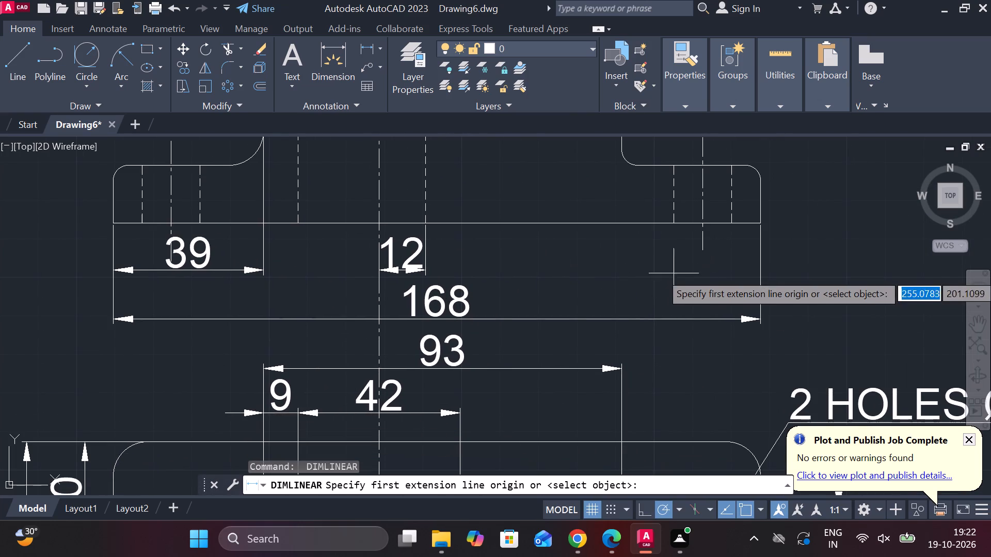
pyautogui.moveTo(730, 257); pyautogui.dragTo(692, 254, button='middle')
pyautogui.moveTo(601, 201); pyautogui.dragTo(604, 238, button='middle')
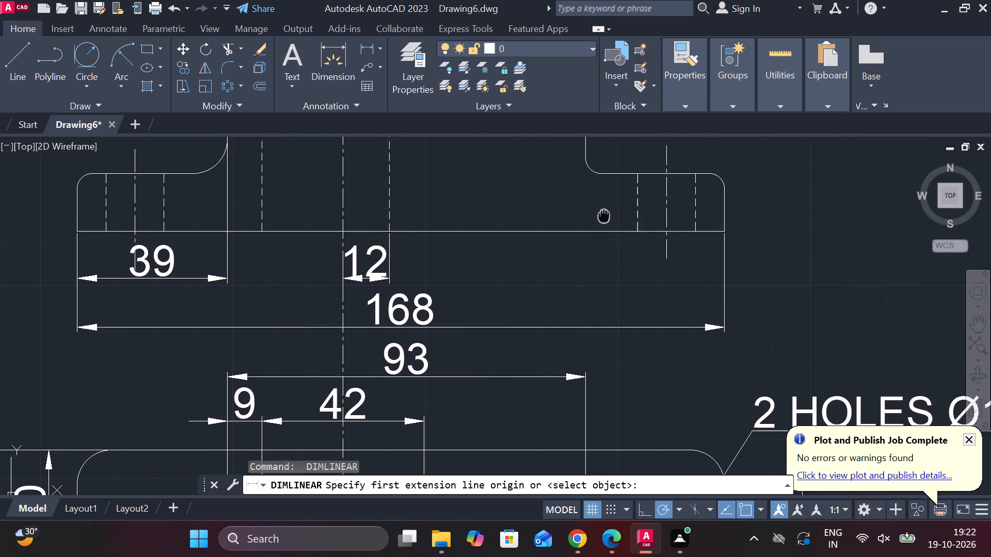
pyautogui.moveTo(604, 238); pyautogui.dragTo(605, 277, button='middle')
pyautogui.scroll(-1, 605, 270)
pyautogui.click(550, 188)
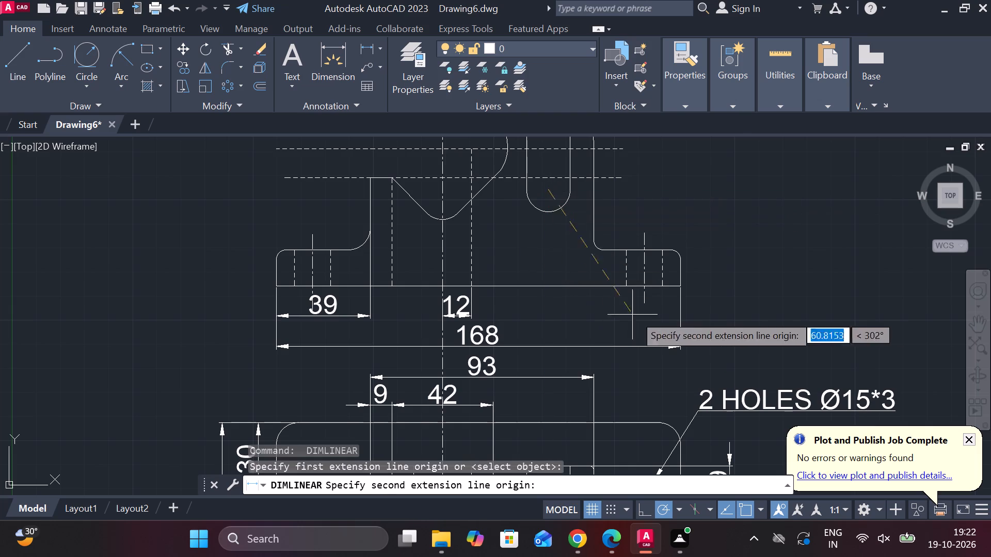
pyautogui.click(691, 316)
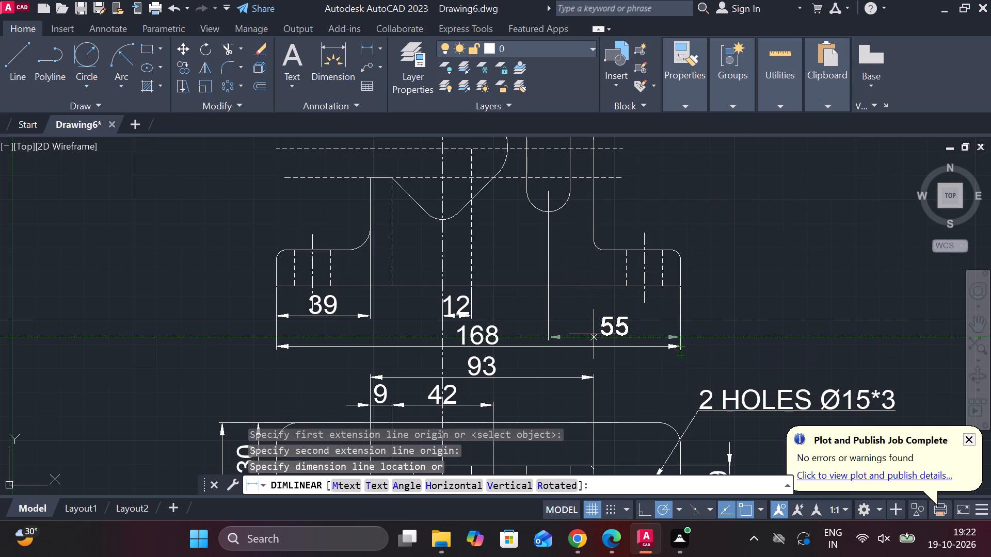
pyautogui.scroll(1, 594, 333)
pyautogui.click(594, 333)
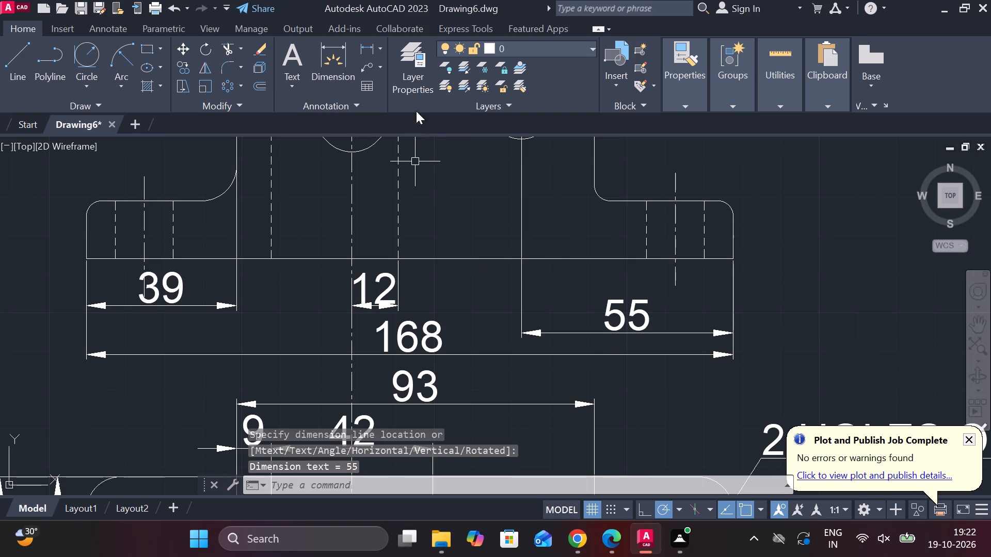
# Dimension the horizontal distance from the upright's right edge to the base's right end, above the slot's position dimension.
pyautogui.click(362, 52)
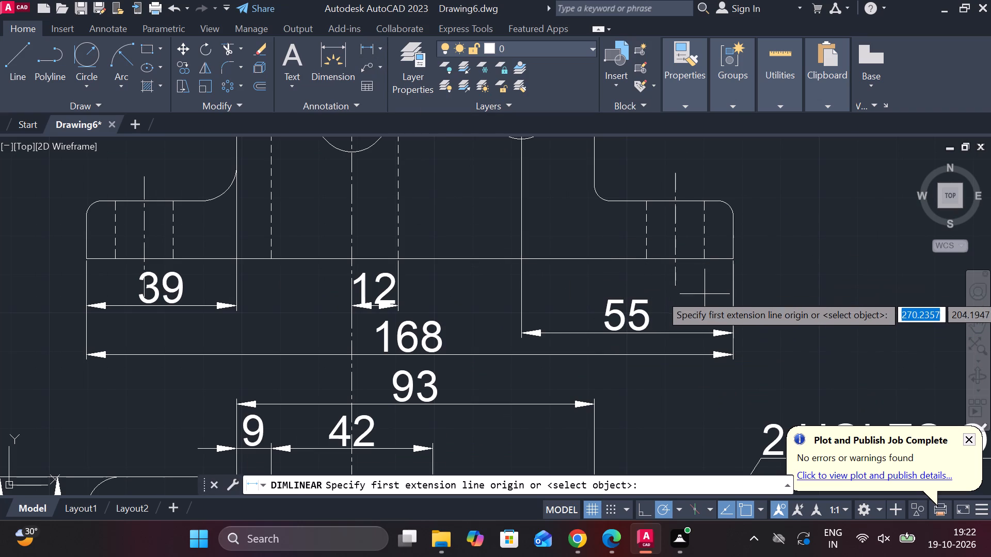
pyautogui.click(590, 164)
pyautogui.click(737, 241)
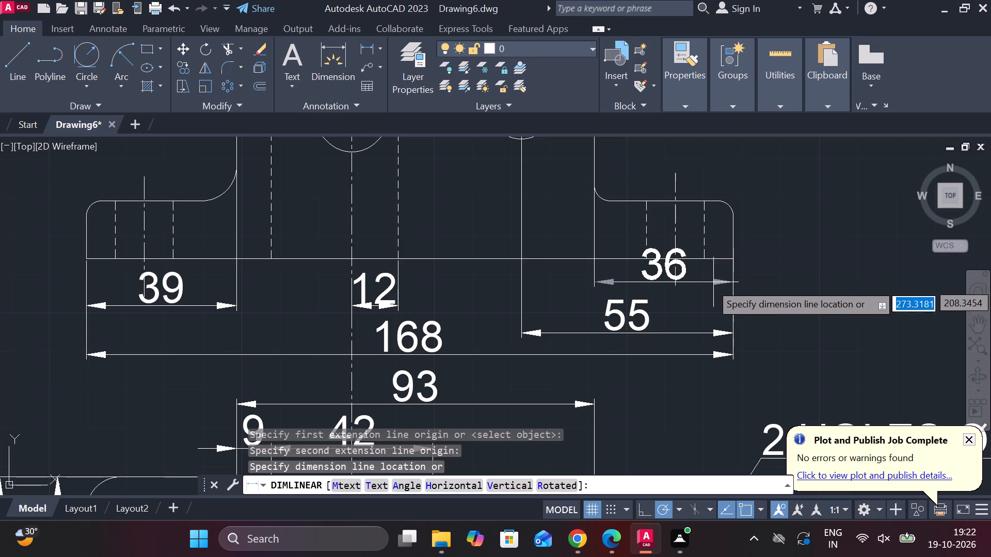
pyautogui.scroll(1, 699, 285)
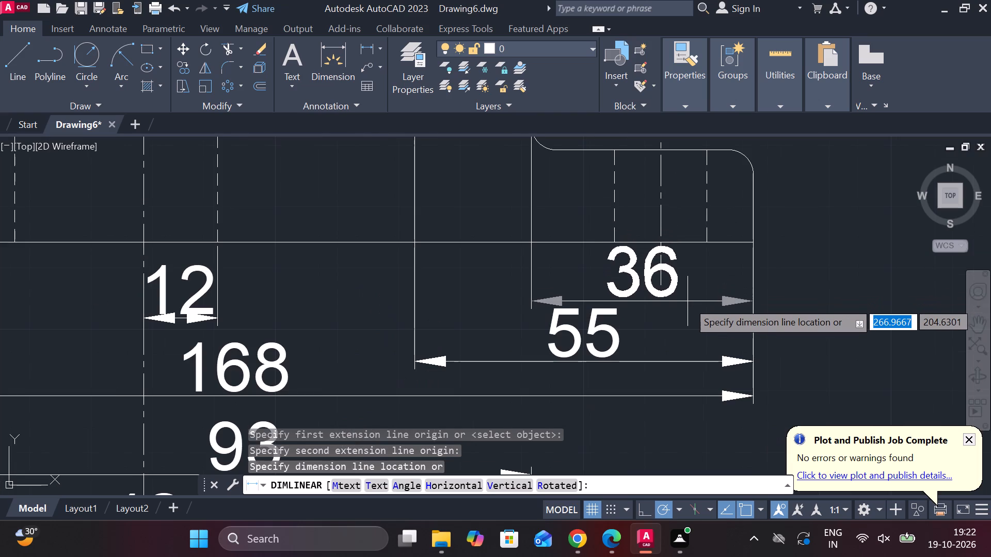
pyautogui.click(685, 315)
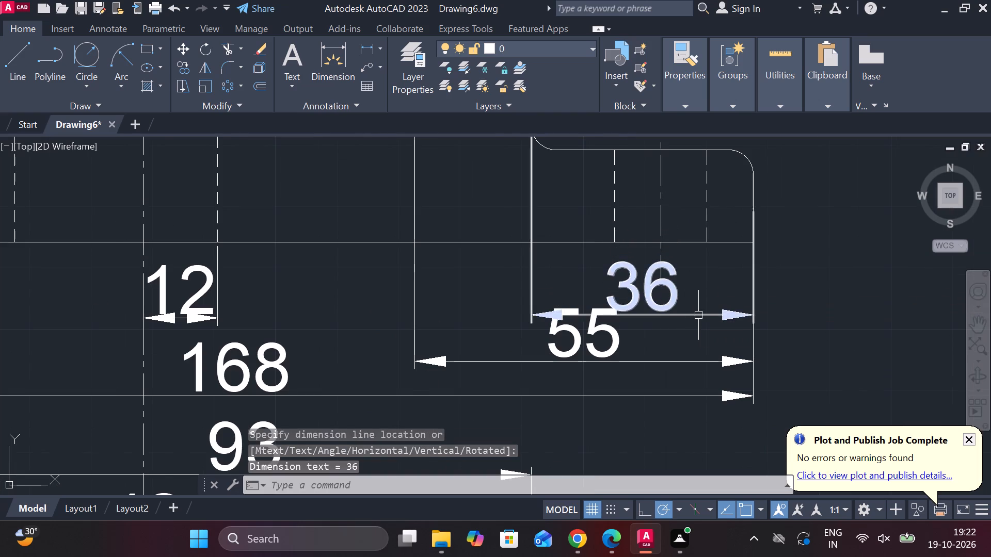
# Move the whole plate view with its dimensions and hole note straight down, widening the gap below the front view's dimensions.
pyautogui.scroll(-1, 699, 315)
pyautogui.moveTo(550, 359); pyautogui.dragTo(606, 272, button='middle')
pyautogui.scroll(-1, 612, 277)
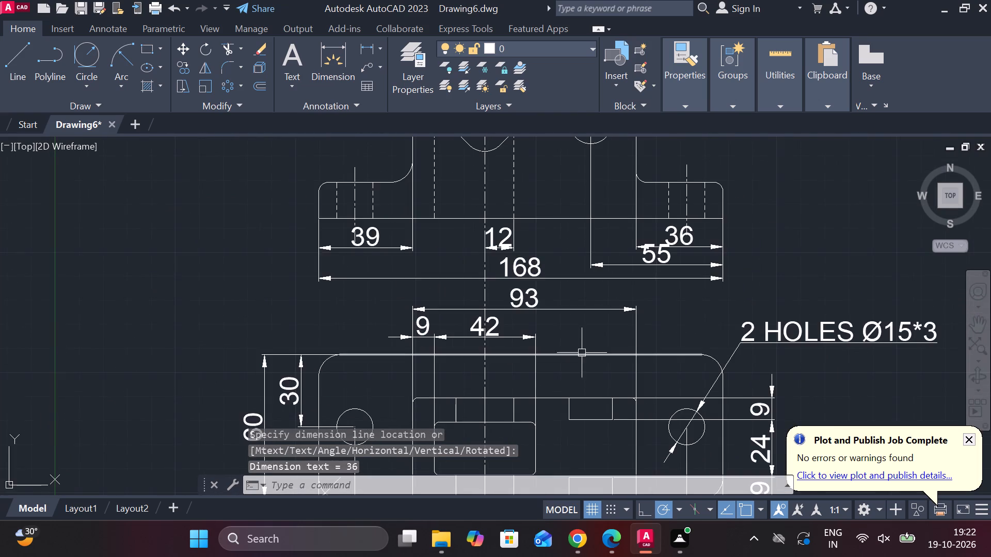
pyautogui.moveTo(581, 353); pyautogui.dragTo(572, 271, button='middle')
pyautogui.scroll(-1, 548, 280)
pyautogui.scroll(2, 520, 220)
pyautogui.scroll(-2, 528, 243)
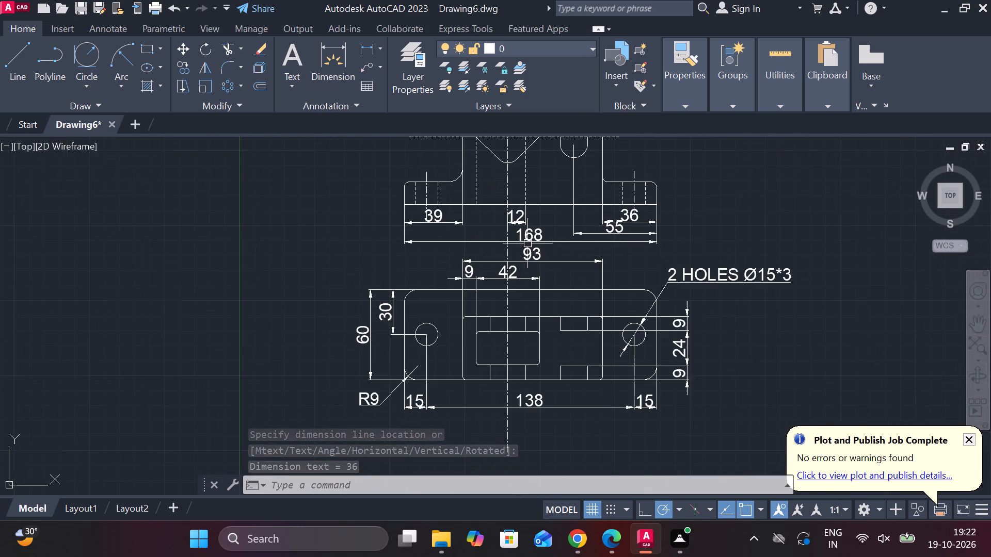
pyautogui.moveTo(323, 250); pyautogui.dragTo(335, 250)
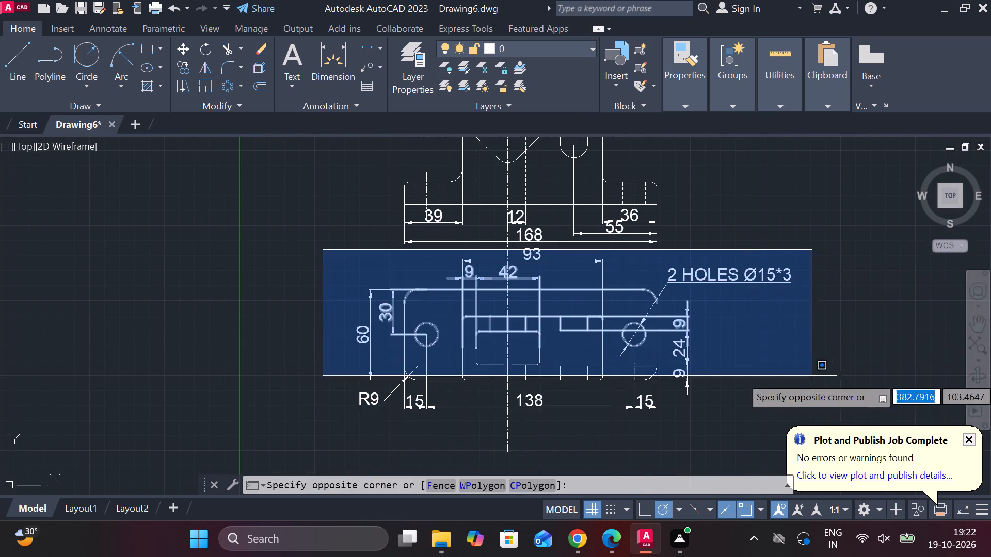
pyautogui.click(773, 436)
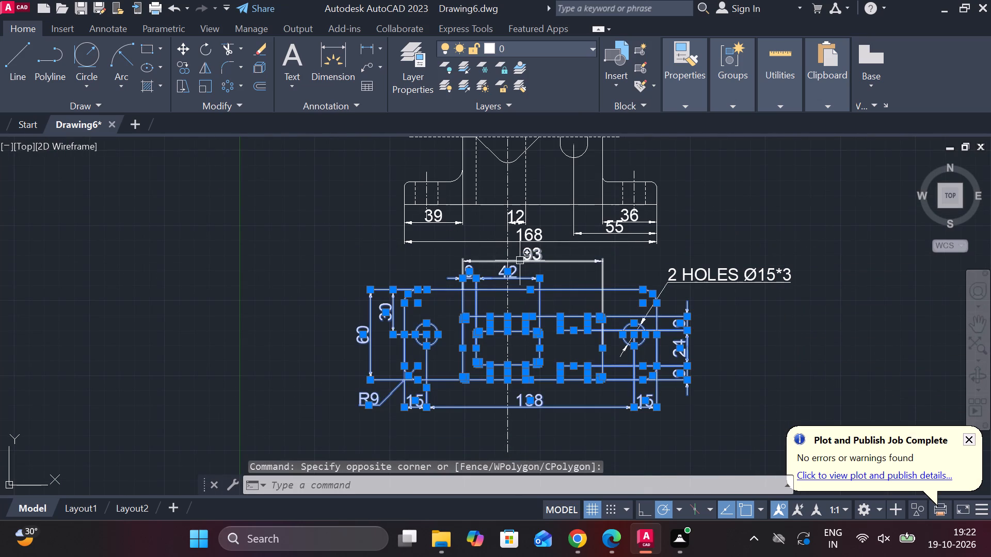
pyautogui.click(530, 259)
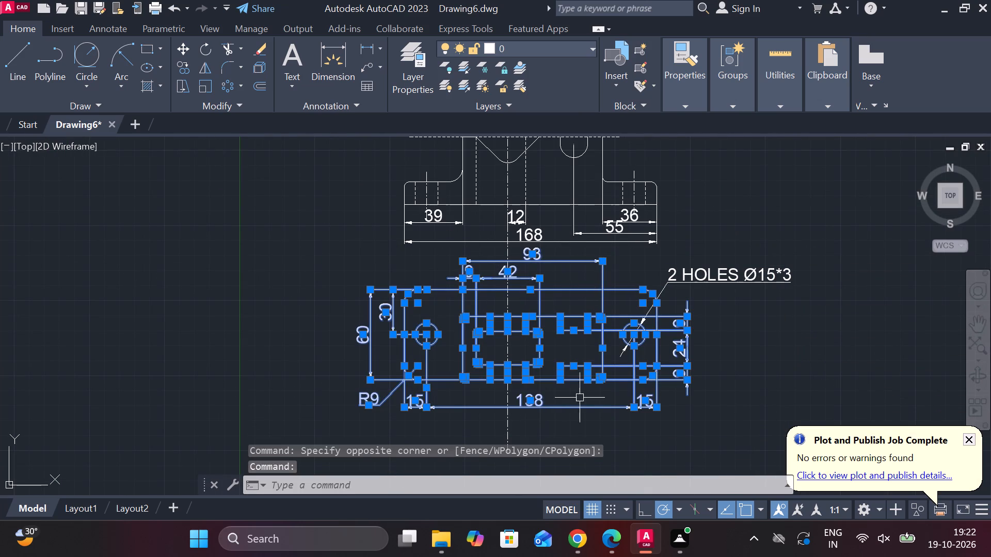
pyautogui.press('m')
pyautogui.press('Return')
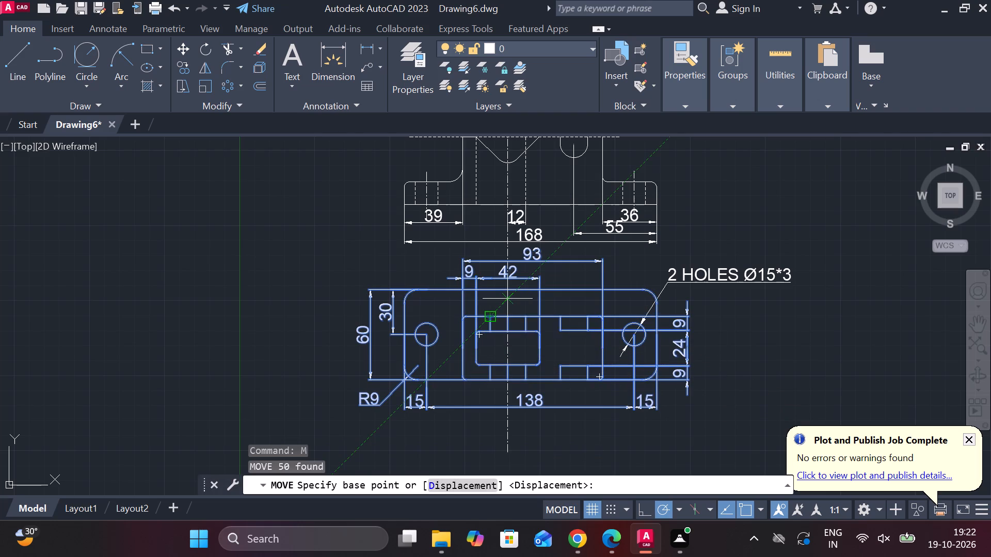
pyautogui.scroll(2, 507, 294)
pyautogui.click(512, 279)
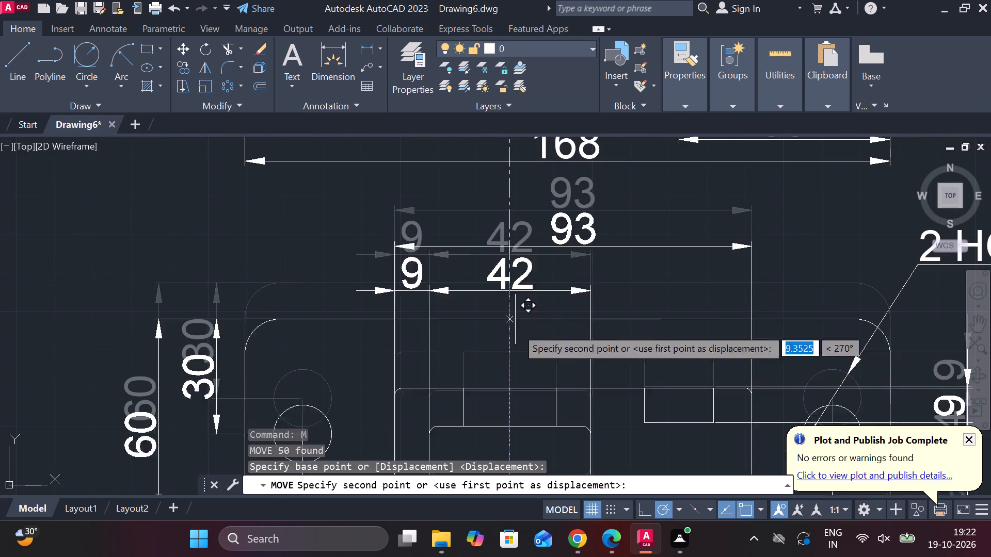
pyautogui.click(517, 358)
pyautogui.scroll(-2, 572, 353)
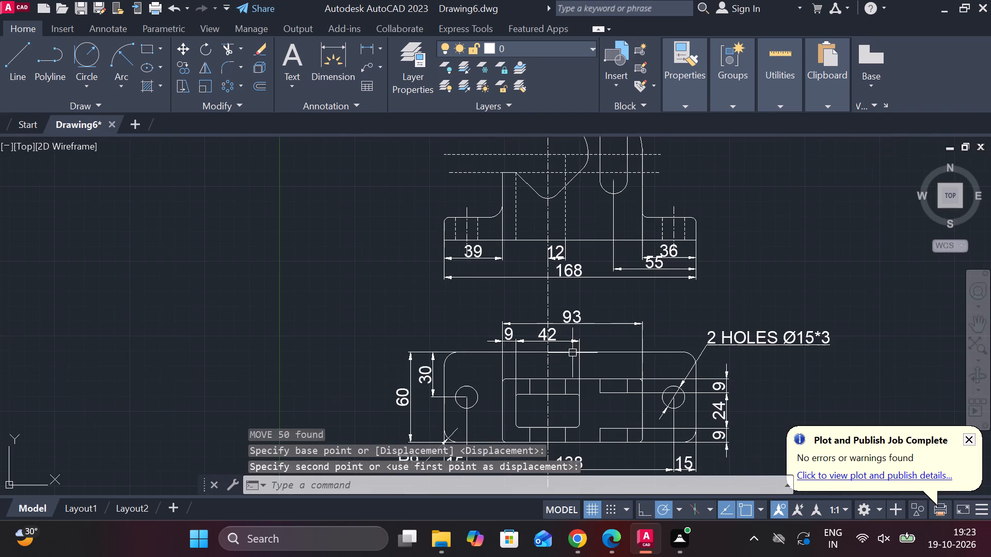
pyautogui.press('Escape')
# Shift the front view's overall width dimension line down, closer to the plate view's top dimensions.
pyautogui.scroll(1, 579, 312)
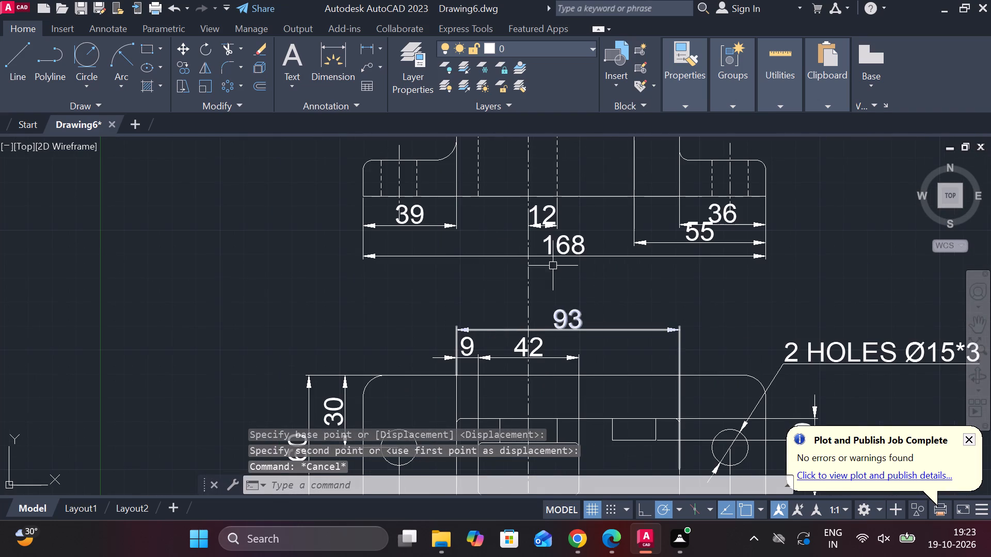
pyautogui.click(556, 256)
pyautogui.click(564, 248)
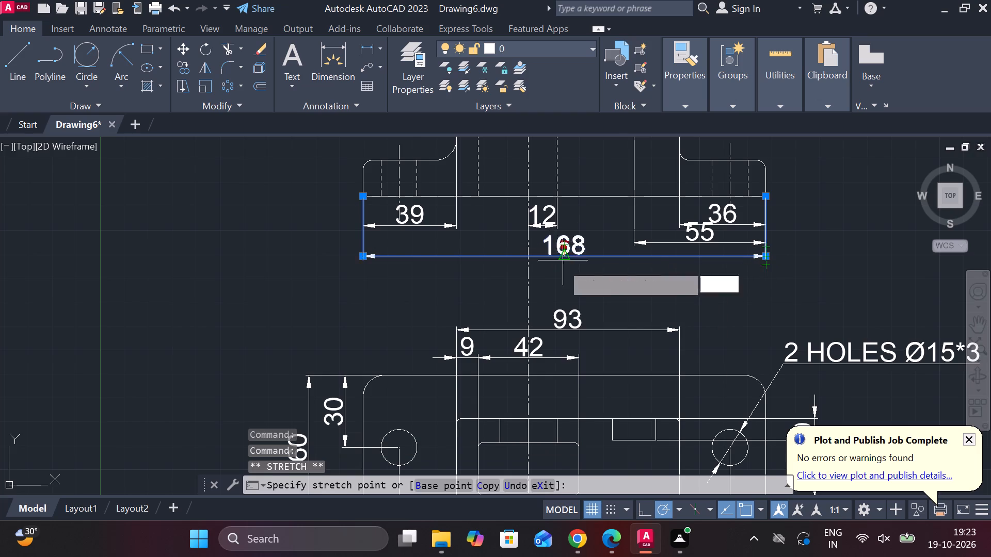
pyautogui.click(562, 288)
pyautogui.press('Escape')
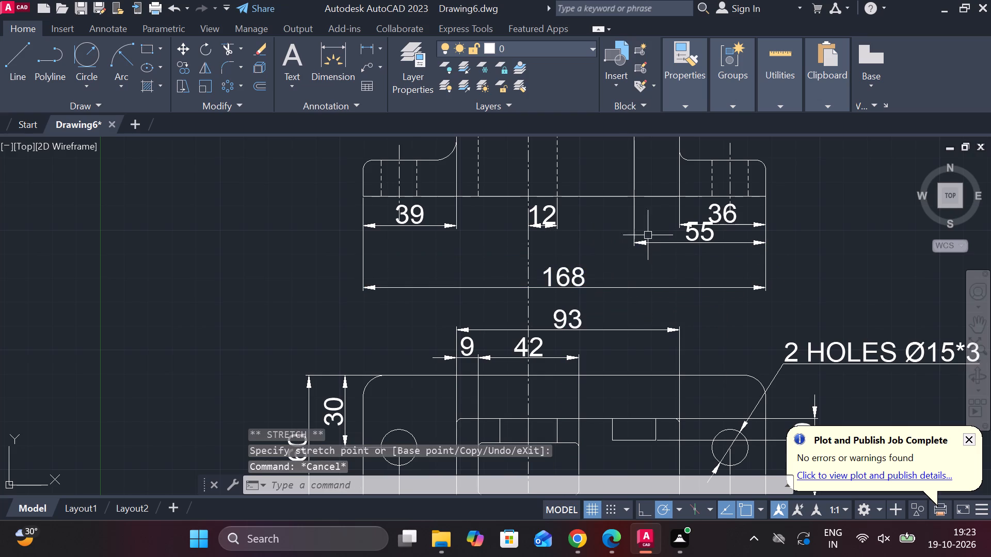
# Lower the front view's 55 and 36 dimension lines so they are evenly spaced above the overall width dimension.
pyautogui.click(699, 235)
pyautogui.click(699, 234)
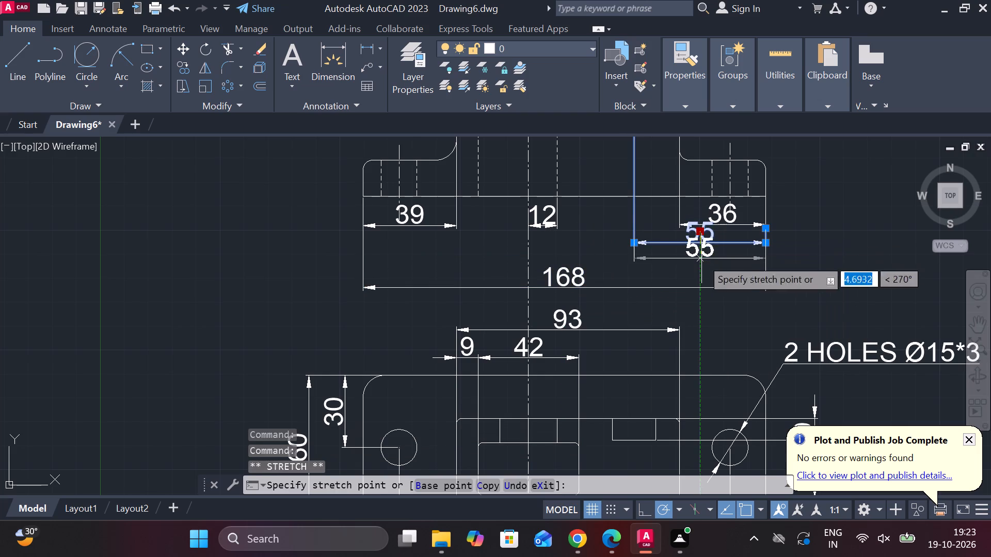
pyautogui.click(702, 264)
pyautogui.click(726, 221)
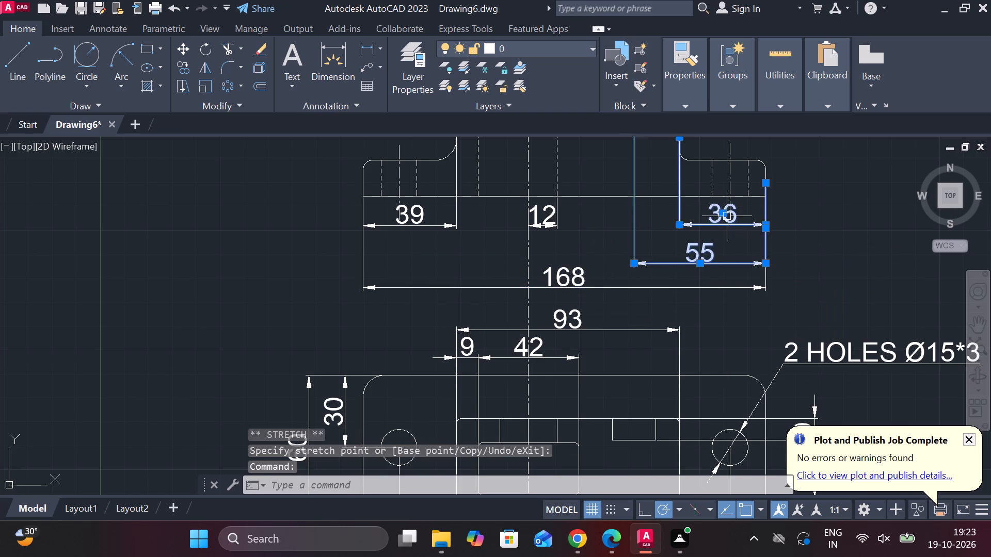
pyautogui.click(726, 215)
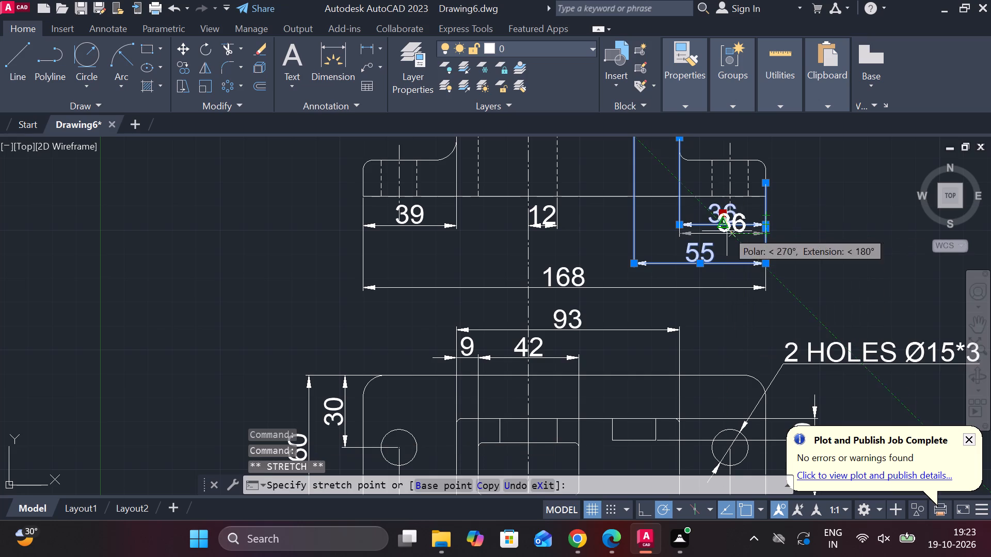
pyautogui.click(724, 233)
pyautogui.press('Escape')
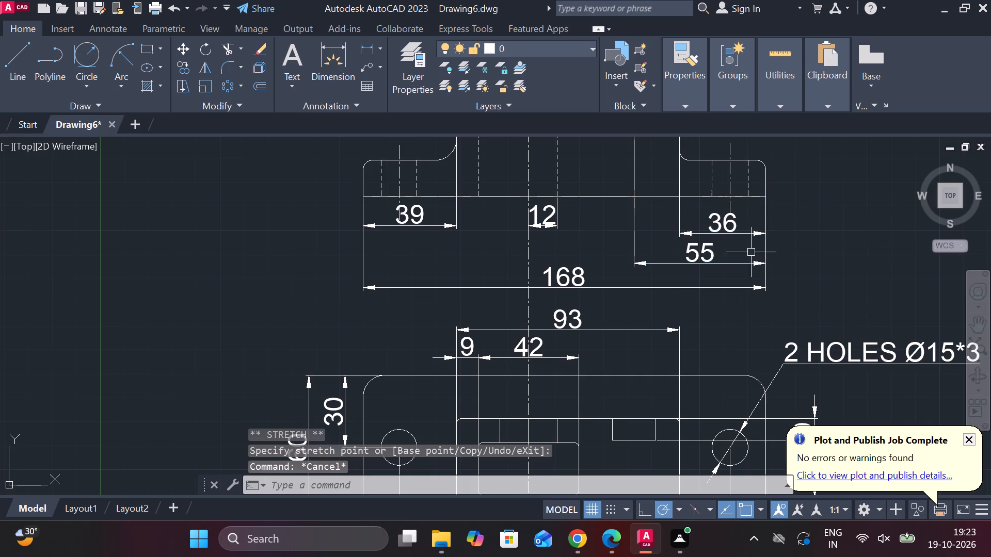
# Dimension the thickness of the front view's right base flange vertically, placing it just outside the base's right end.
pyautogui.scroll(-1, 790, 248)
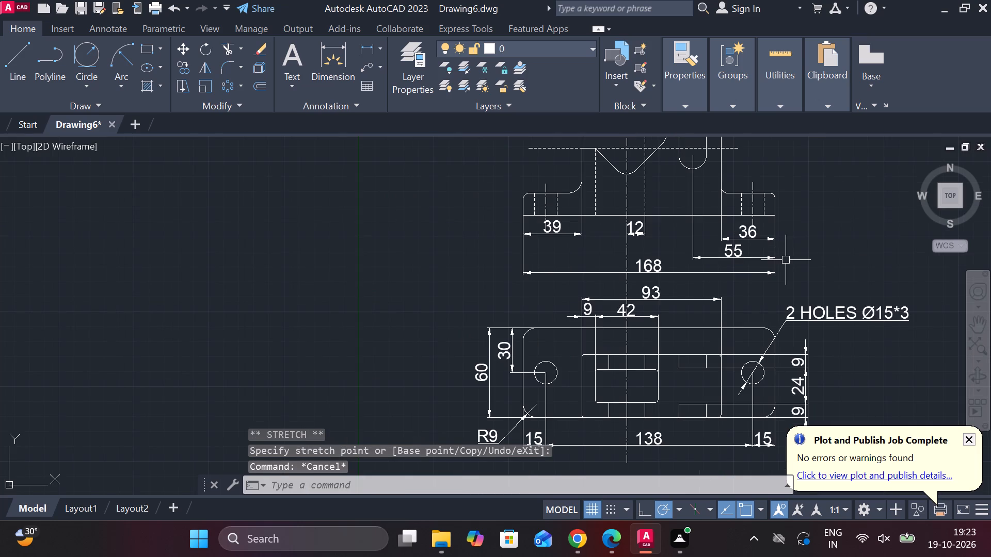
pyautogui.moveTo(770, 261); pyautogui.dragTo(548, 277, button='middle')
pyautogui.moveTo(576, 283); pyautogui.dragTo(600, 343, button='middle')
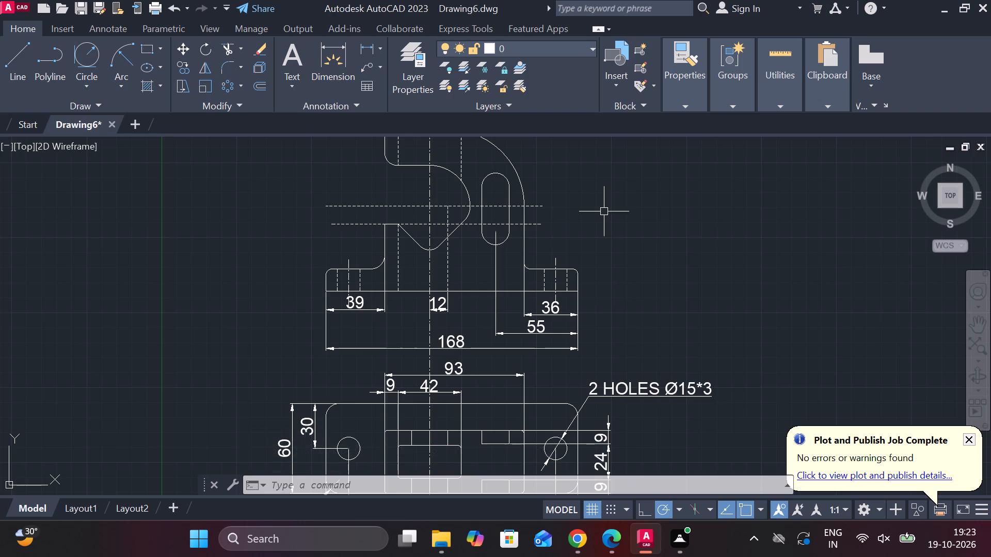
pyautogui.click(364, 48)
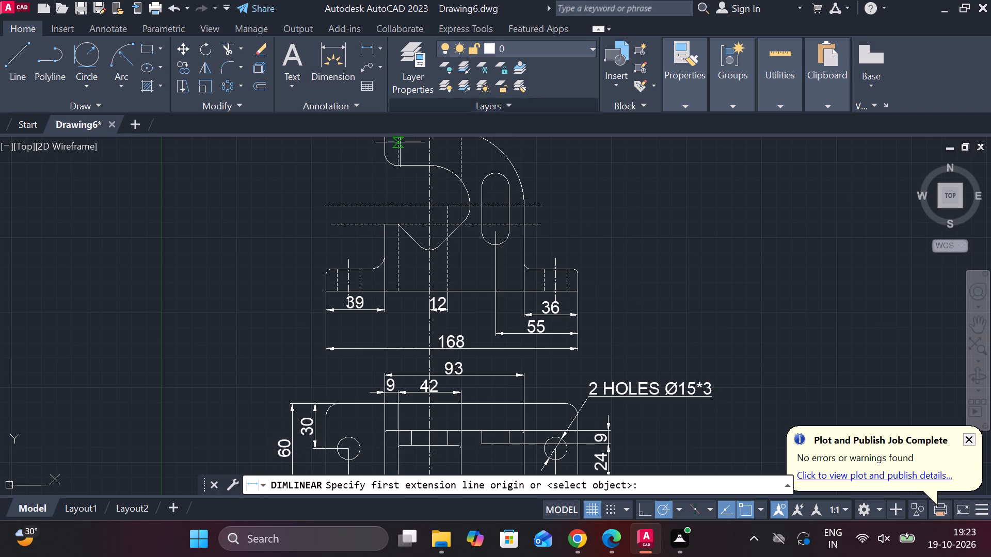
pyautogui.scroll(1, 585, 203)
pyautogui.moveTo(626, 269); pyautogui.dragTo(571, 224, button='middle')
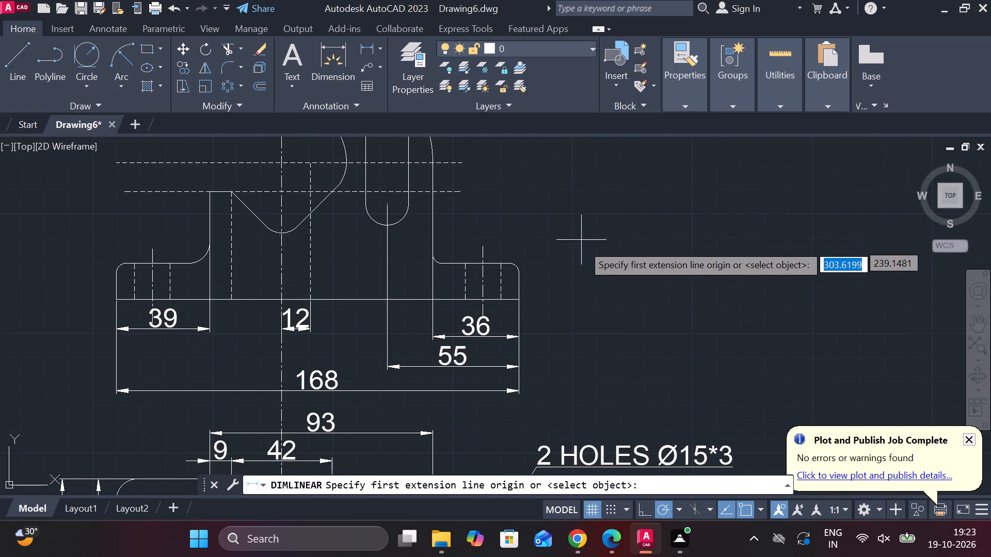
pyautogui.click(505, 260)
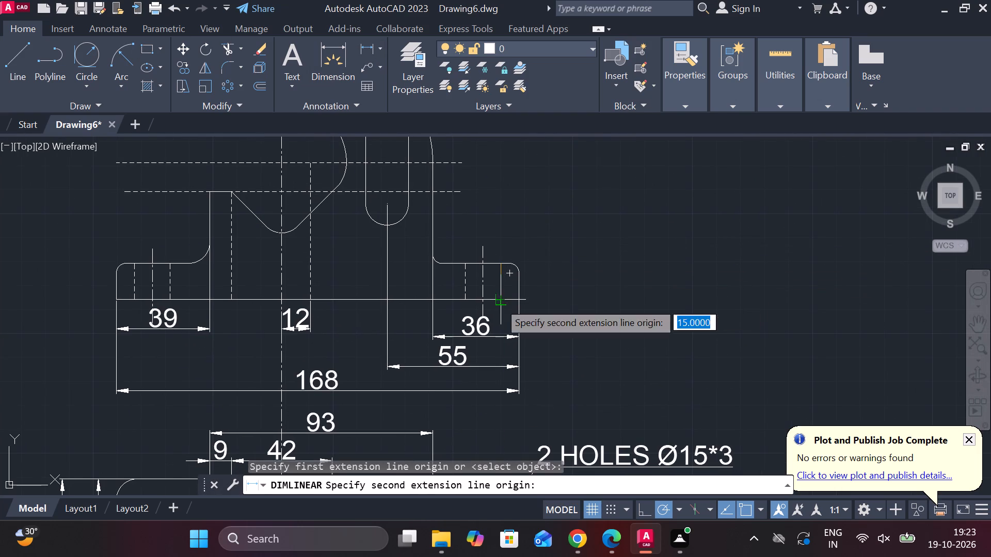
pyautogui.click(499, 302)
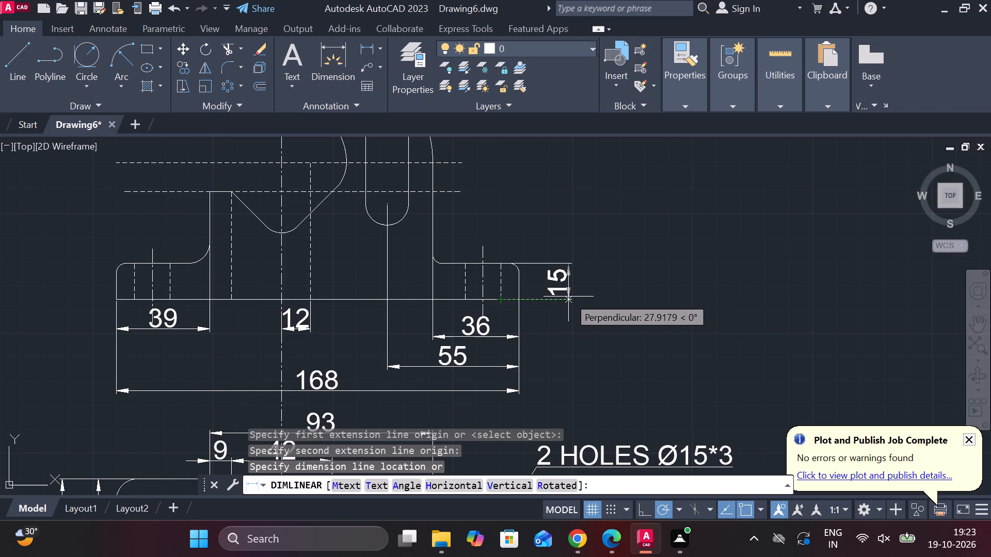
pyautogui.click(568, 297)
# Dimension the vertical distance from the right flange's top to the slot's lower arc centre, in line above the flange thickness dimension.
pyautogui.moveTo(553, 196); pyautogui.dragTo(530, 250, button='middle')
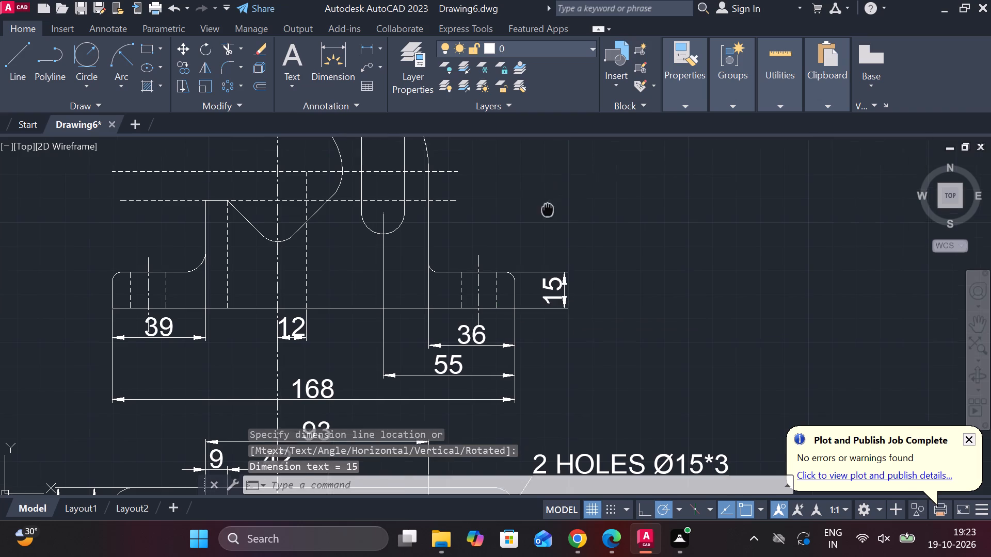
pyautogui.moveTo(530, 250); pyautogui.dragTo(528, 253, button='middle')
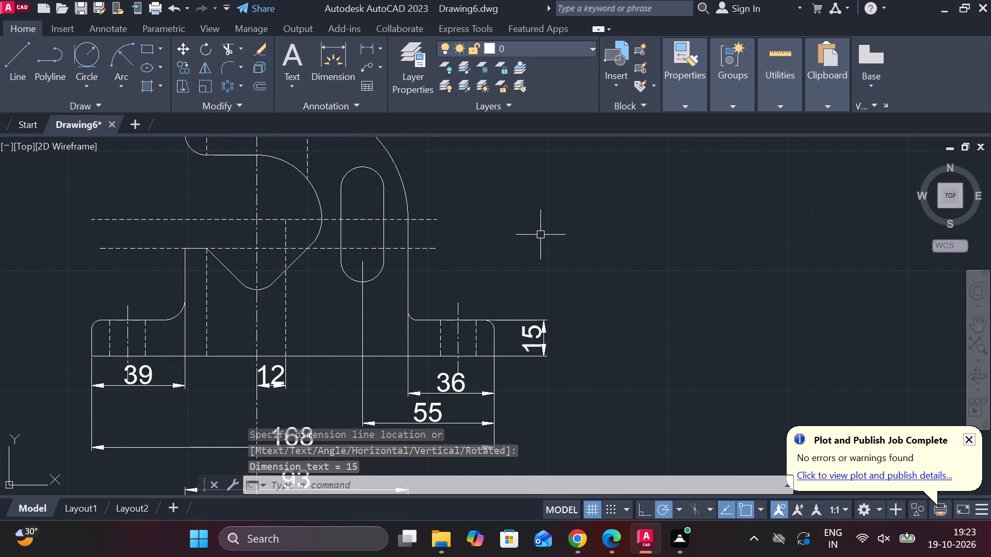
pyautogui.press('space')
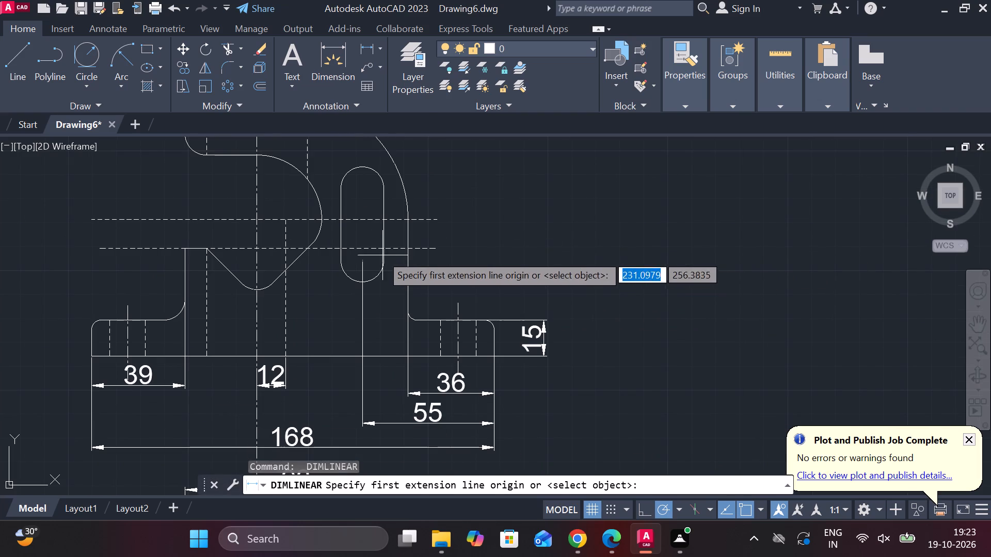
pyautogui.click(363, 259)
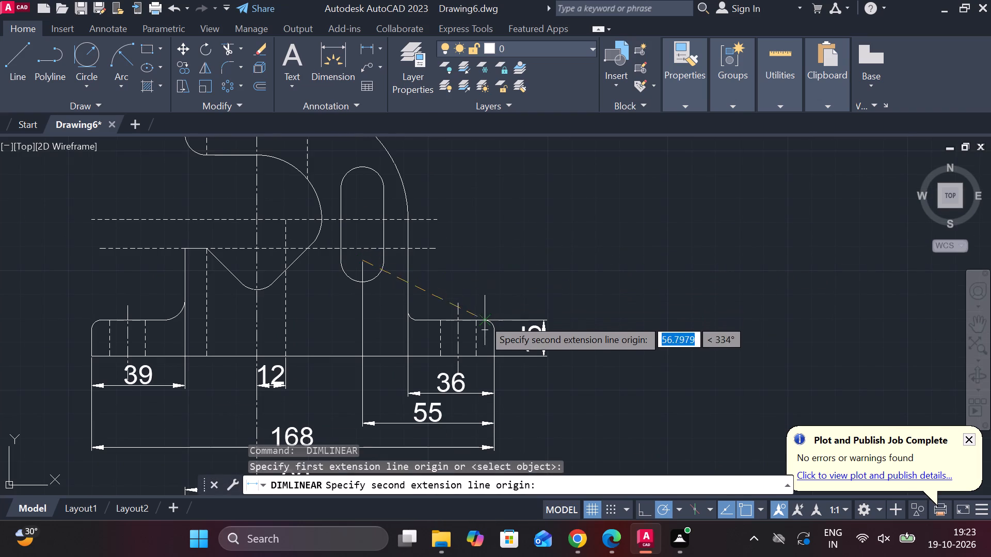
pyautogui.click(479, 322)
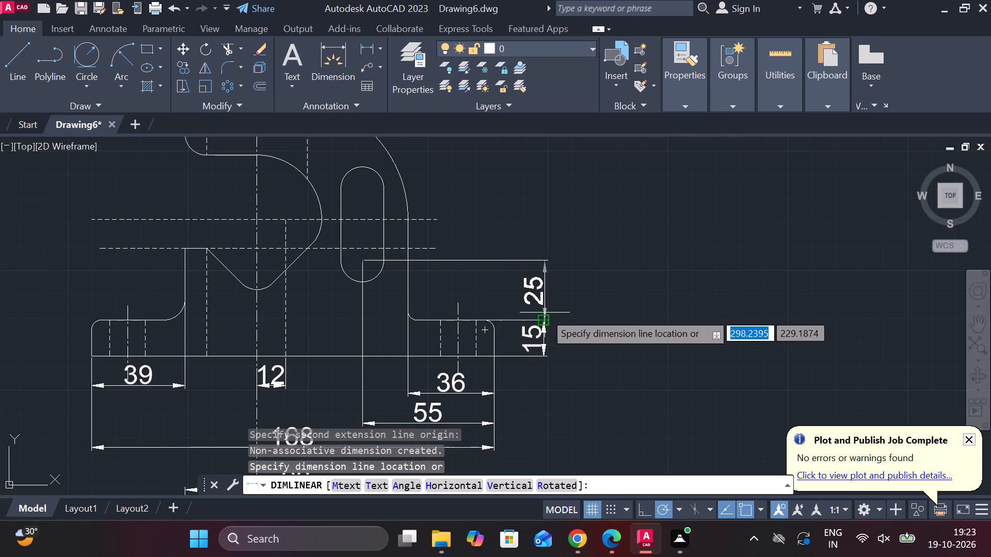
pyautogui.click(545, 319)
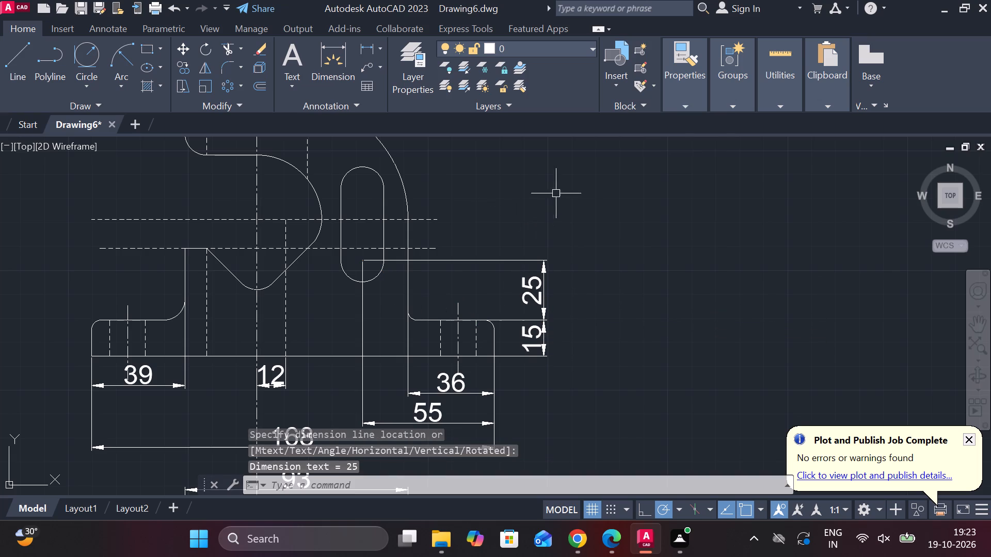
# Dimension the vertical distance between the slot's upper and lower arc centres, stacked in line with the other vertical dimensions.
pyautogui.press('space')
pyautogui.click(367, 188)
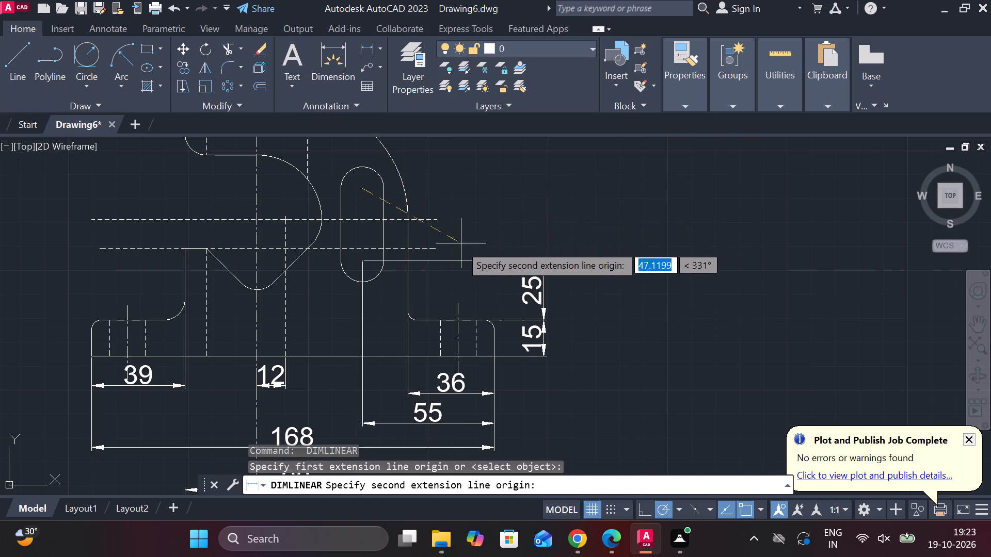
pyautogui.click(455, 254)
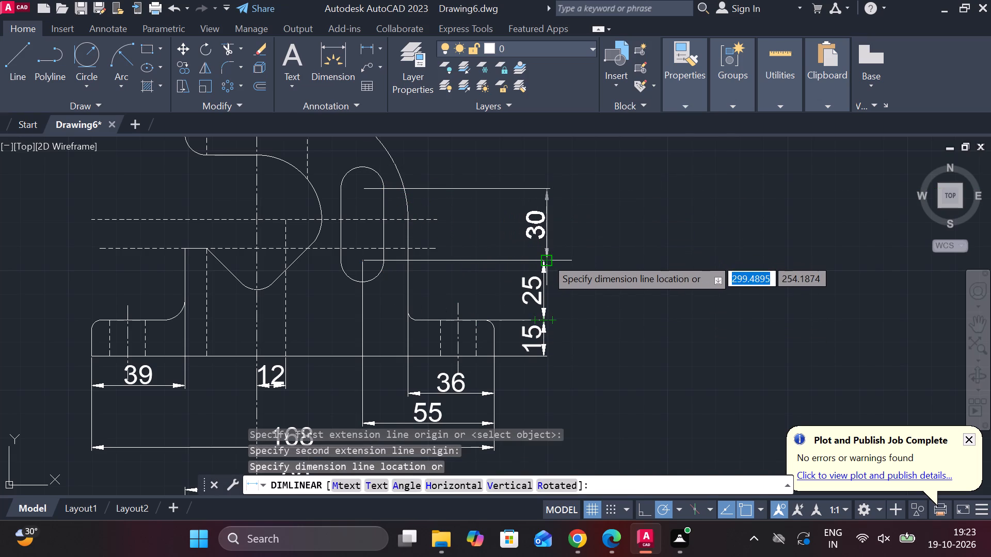
pyautogui.click(542, 257)
# Add a radius dimension to the large outer arc on the upright's right side, with its text outside the outline.
pyautogui.scroll(-1, 588, 252)
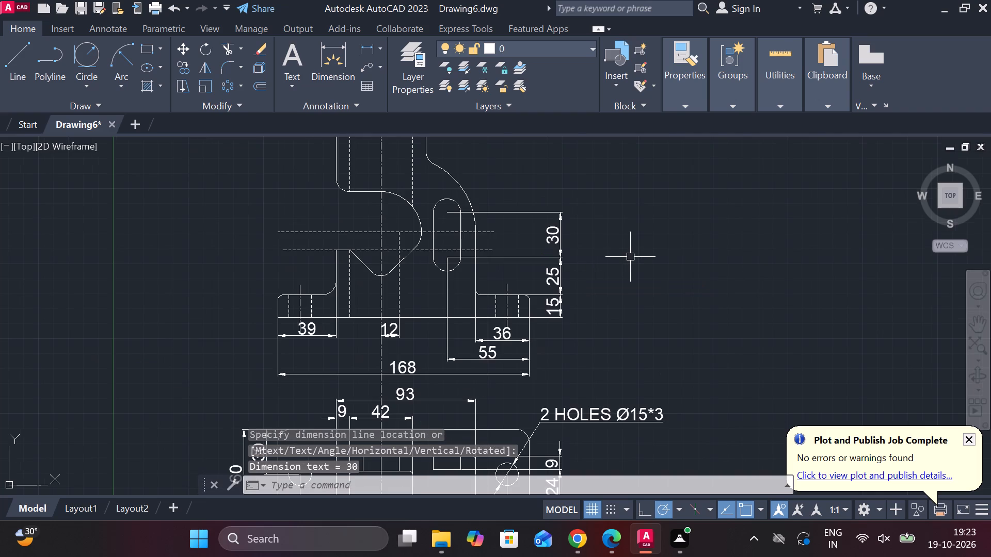
pyautogui.scroll(-2, 467, 296)
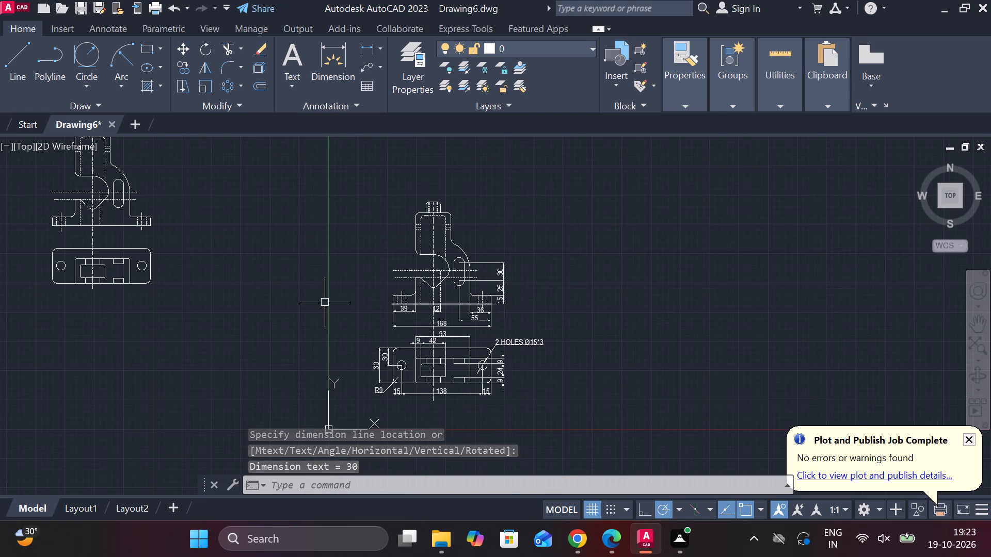
pyautogui.scroll(1, 325, 302)
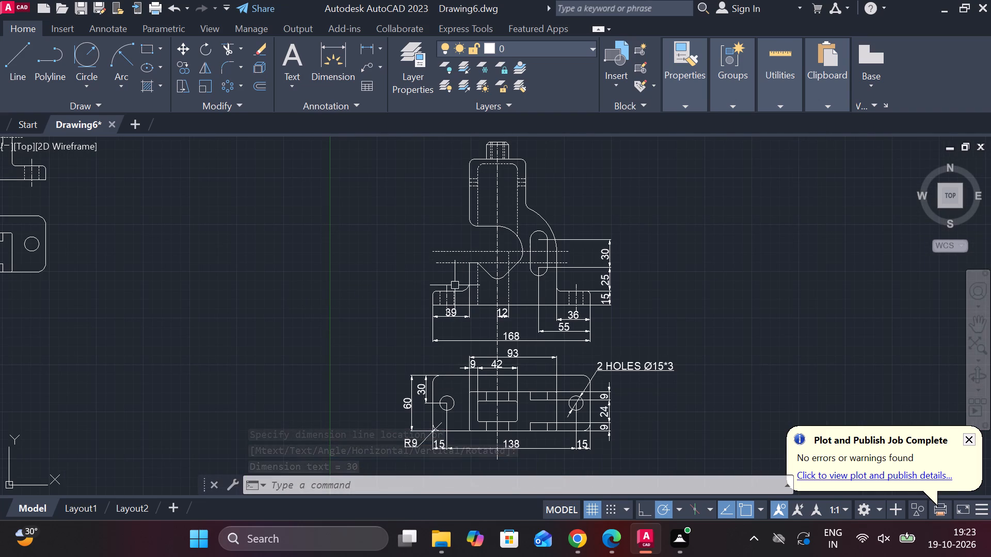
pyautogui.moveTo(649, 319); pyautogui.dragTo(632, 331, button='middle')
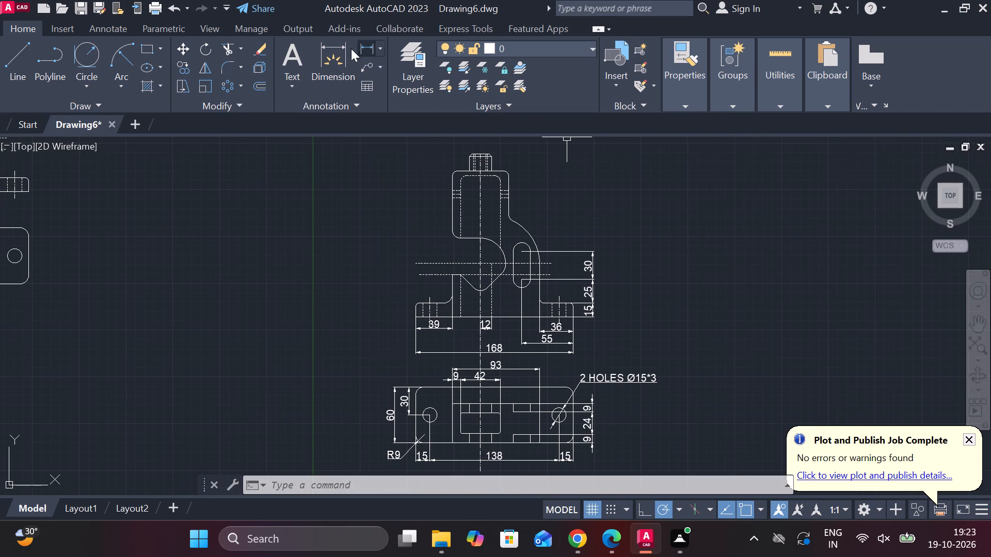
pyautogui.click(382, 46)
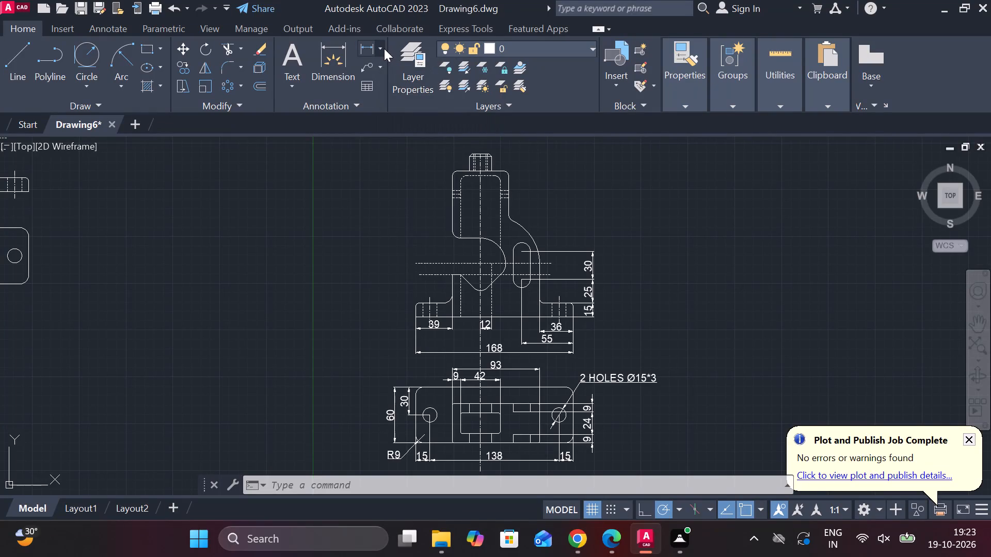
pyautogui.click(399, 208)
pyautogui.click(532, 232)
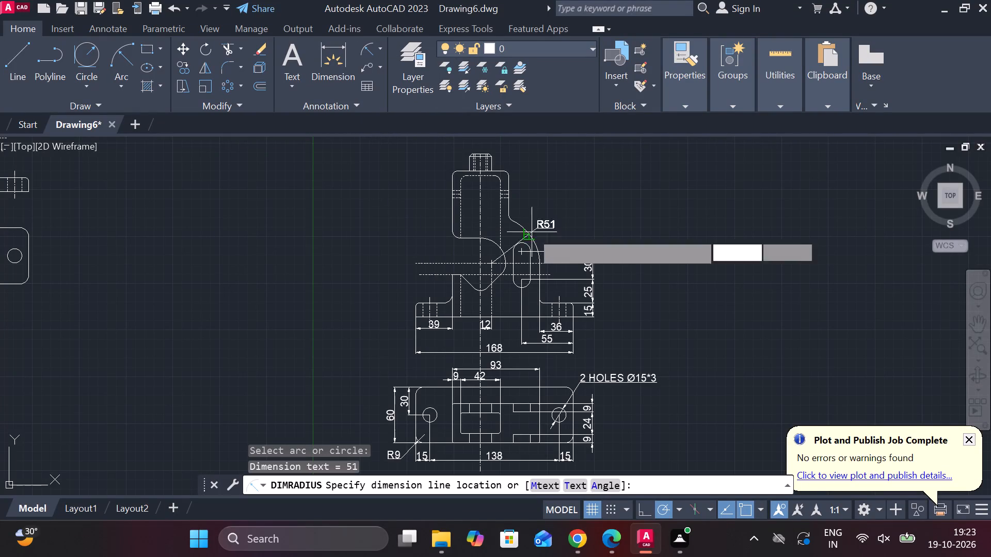
pyautogui.click(553, 228)
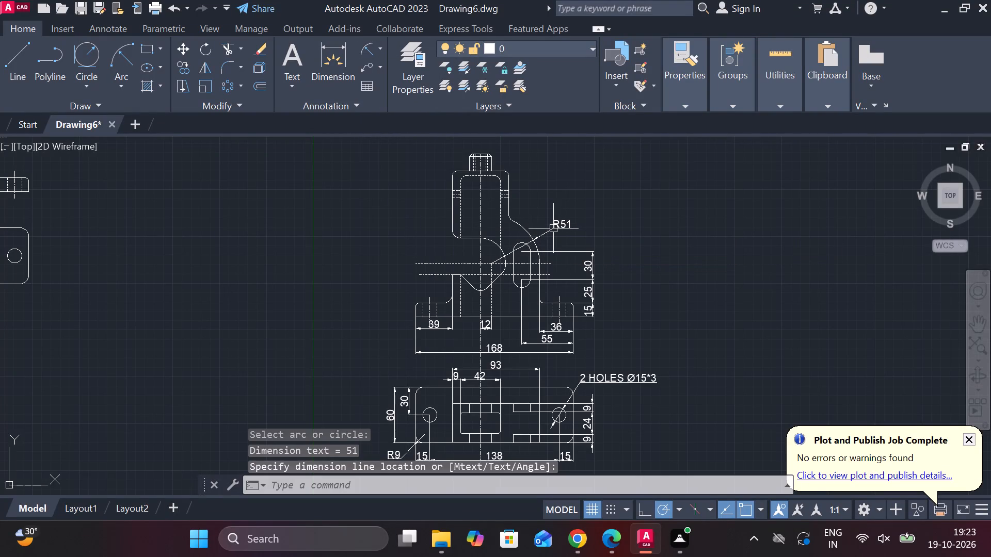
# Add a radius dimension to the slot's lower rounded end, placing the text below and left of the slot.
pyautogui.scroll(1, 548, 229)
pyautogui.press('space')
pyautogui.click(502, 322)
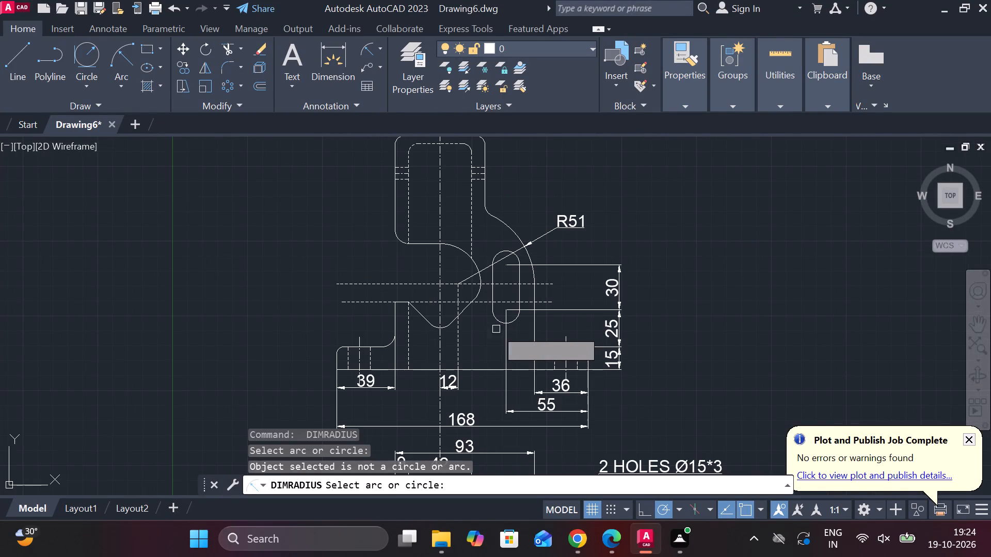
pyautogui.click(497, 317)
pyautogui.scroll(1, 488, 333)
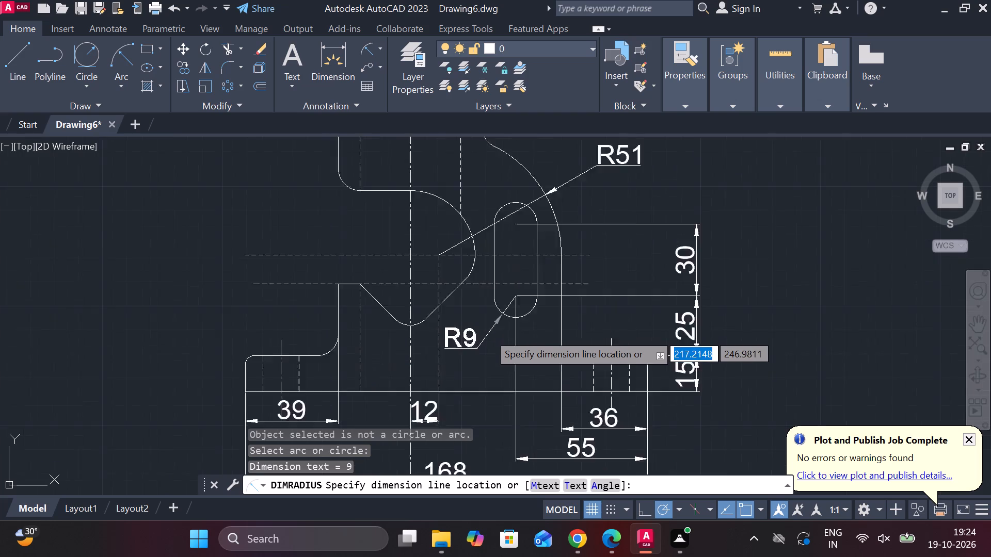
pyautogui.scroll(1, 488, 333)
pyautogui.click(499, 333)
pyautogui.scroll(-3, 501, 324)
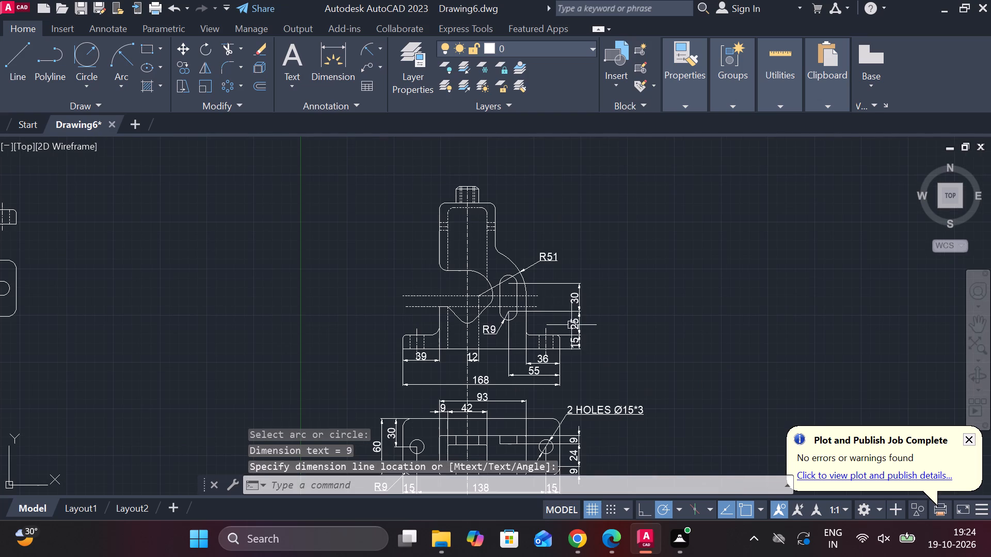
pyautogui.moveTo(624, 331); pyautogui.dragTo(566, 269, button='middle')
pyautogui.press('Escape')
# Modify the ISO-25 dimension style to a text height of 7 and set it as the current style.
pyautogui.press('d')
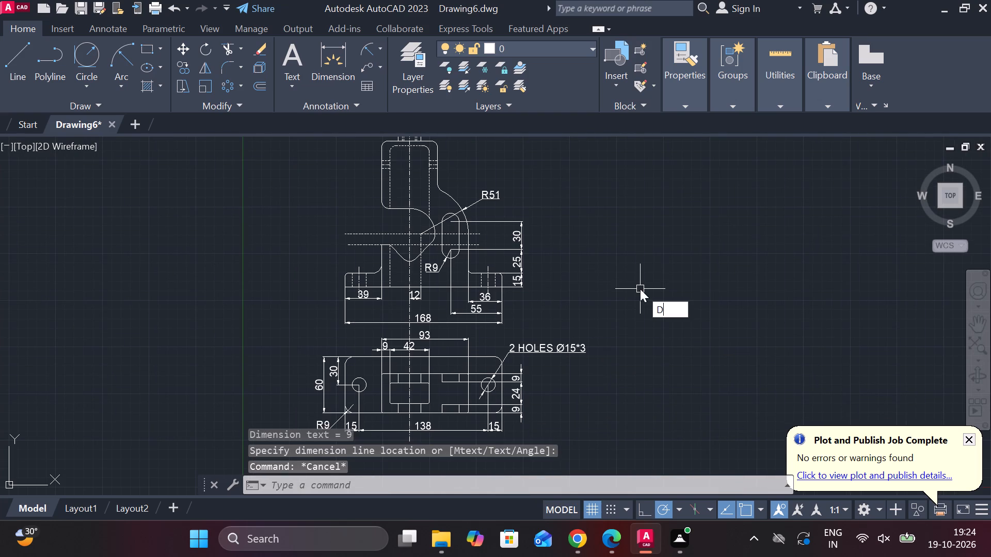
pyautogui.press('Return')
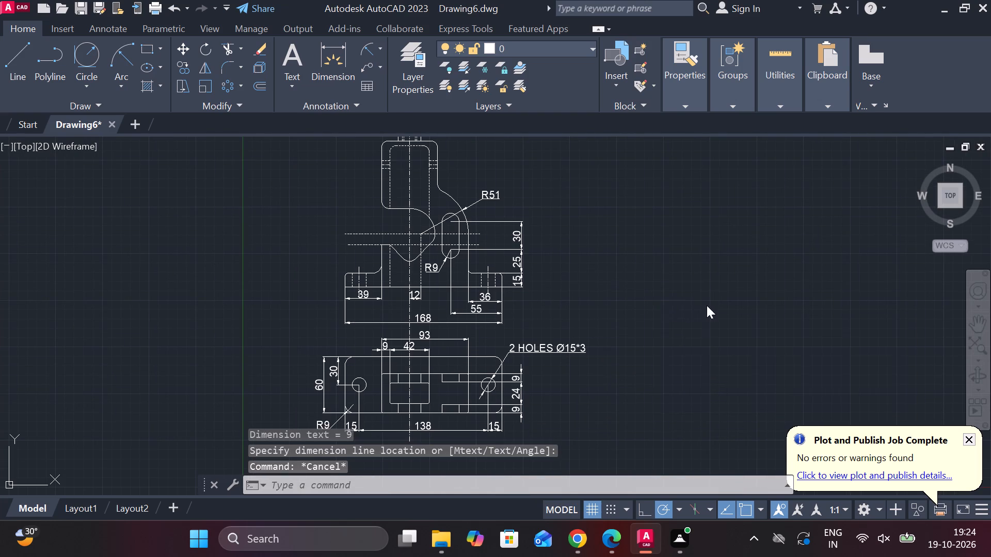
pyautogui.click(657, 235)
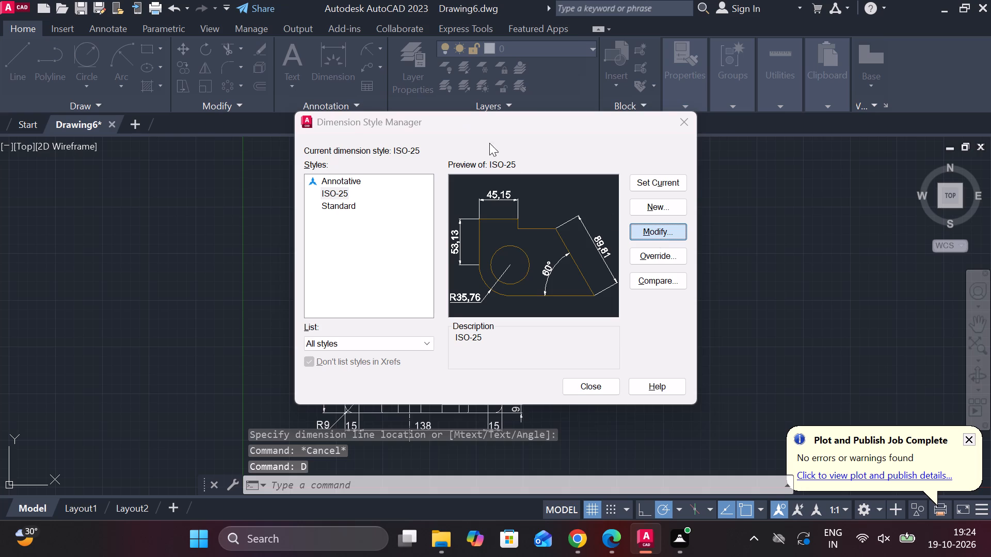
pyautogui.click(397, 94)
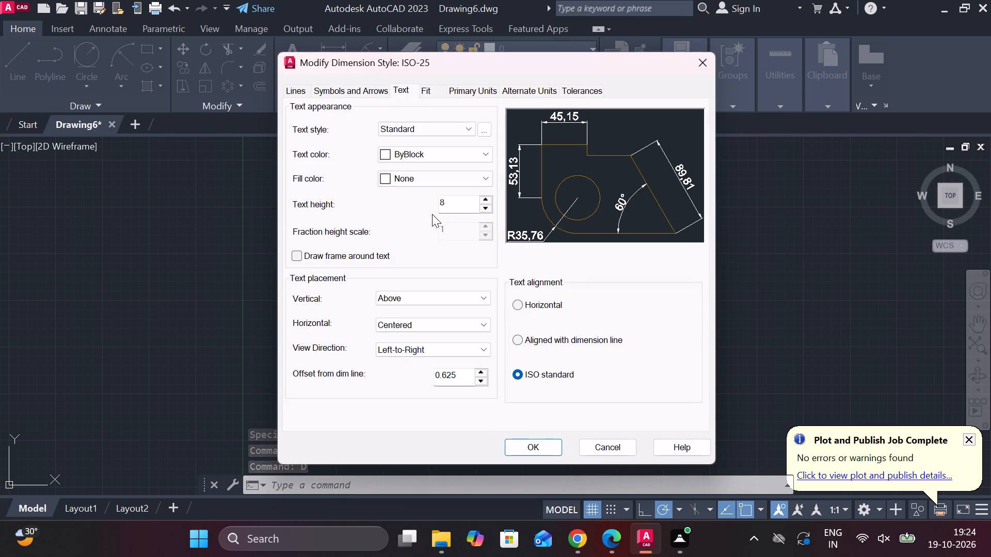
pyautogui.moveTo(447, 203); pyautogui.dragTo(435, 203)
pyautogui.press('7')
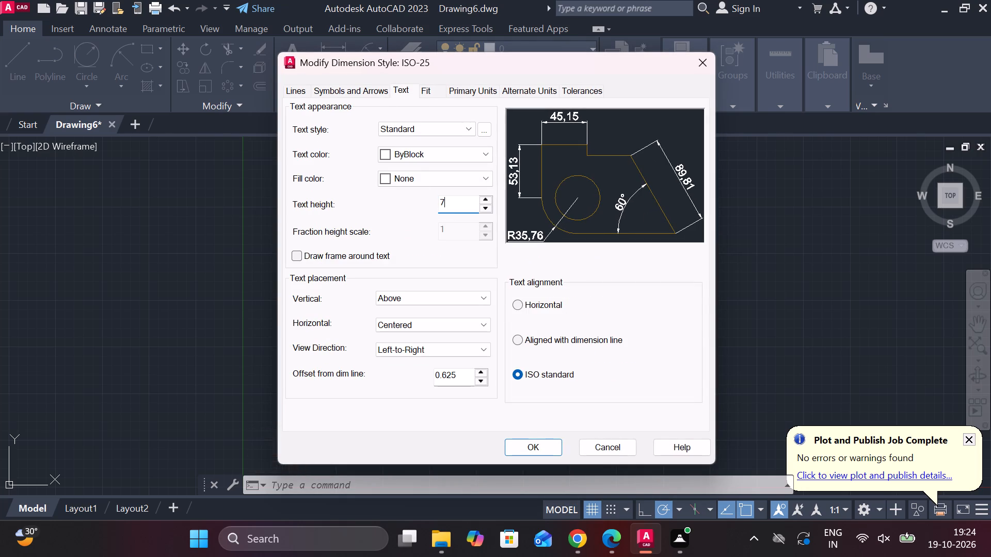
pyautogui.click(534, 446)
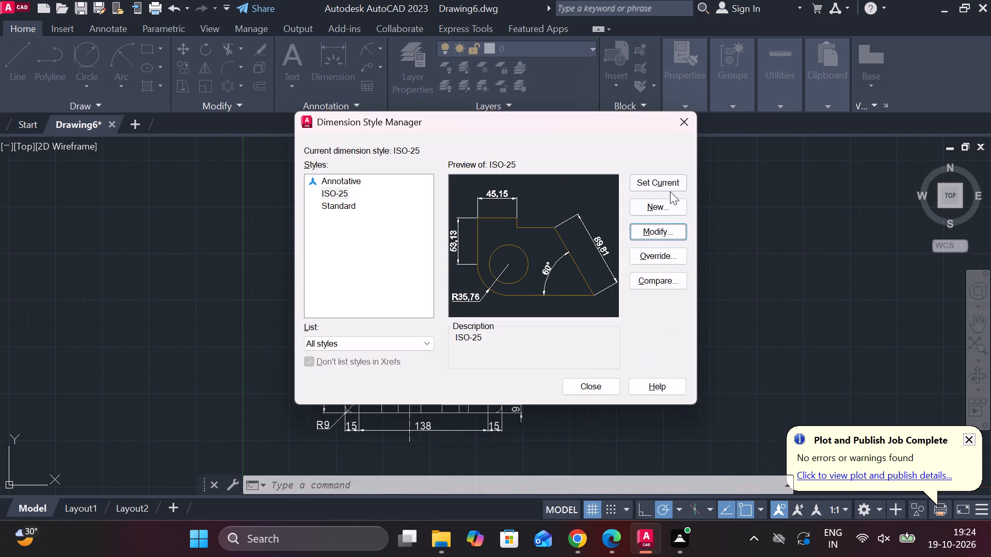
pyautogui.click(661, 181)
pyautogui.click(585, 380)
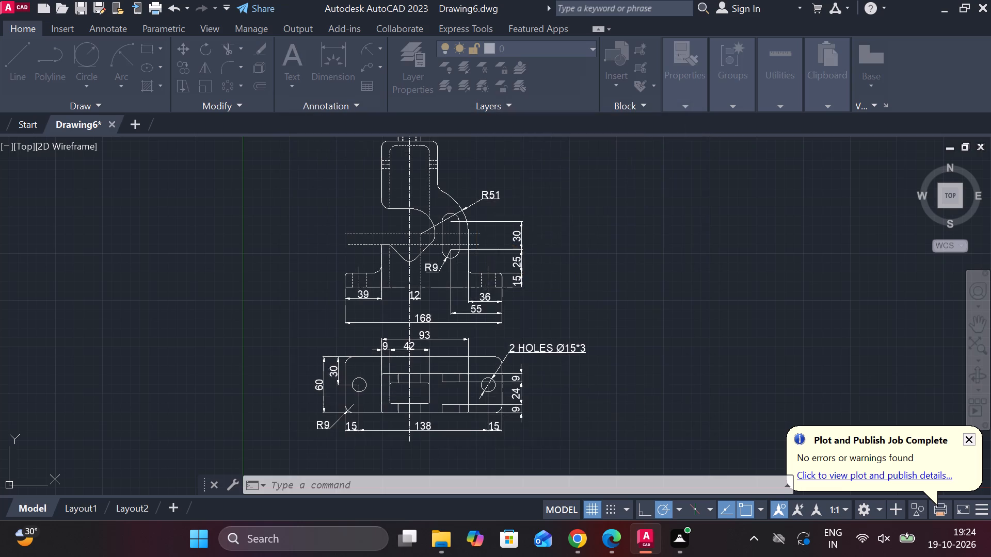
# Add a radius dimension to the rounded top corner at the front view's left base end, with its text outside the outline.
pyautogui.scroll(1, 461, 226)
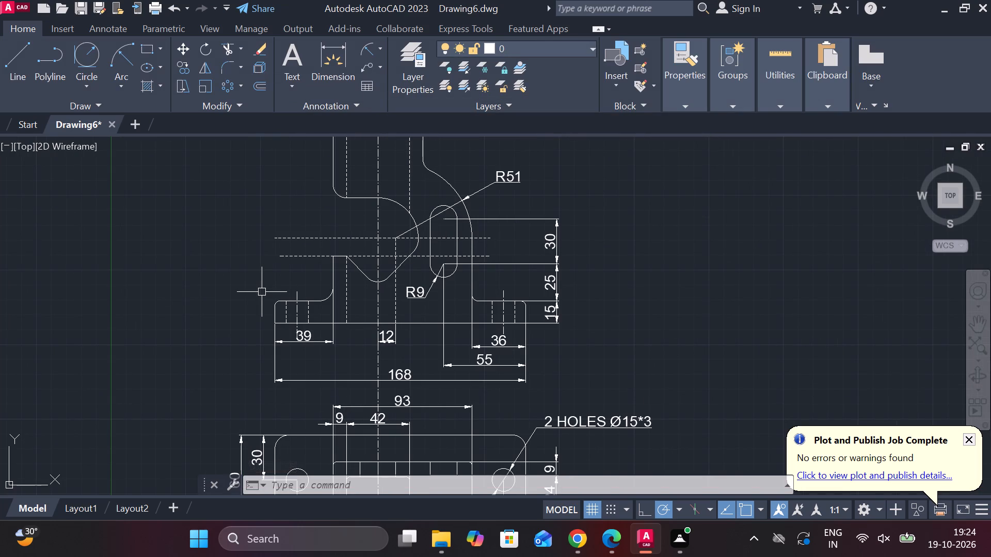
pyautogui.scroll(1, 289, 314)
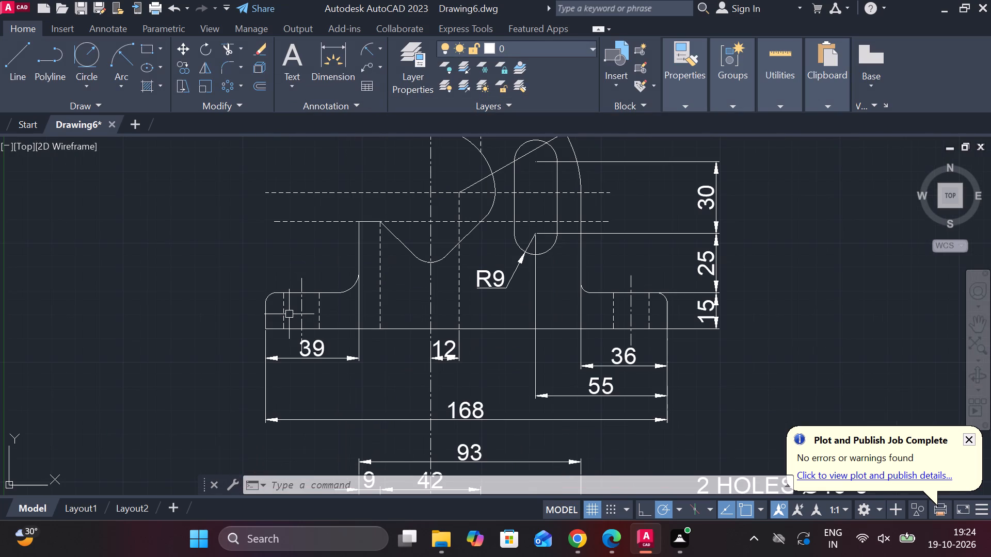
pyautogui.click(368, 45)
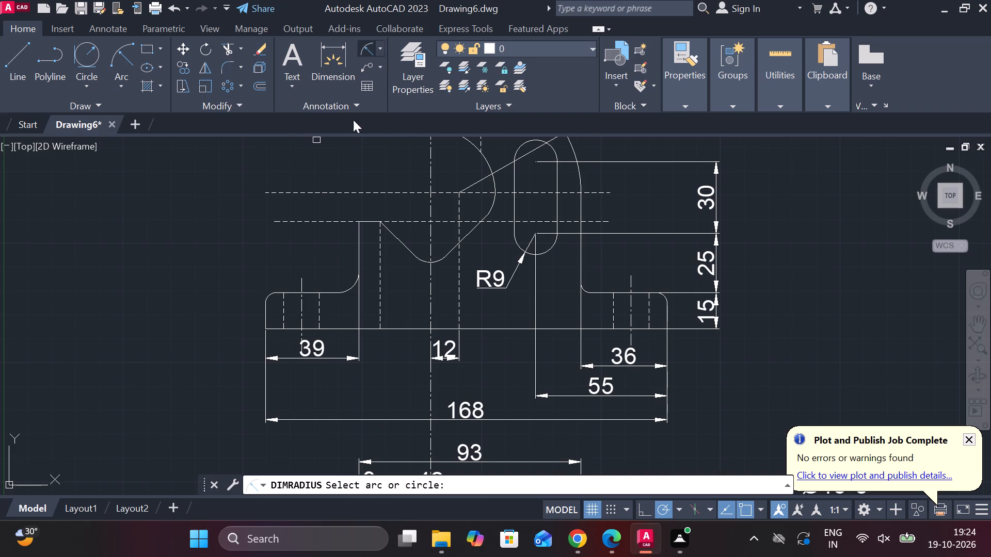
pyautogui.click(268, 296)
pyautogui.click(264, 292)
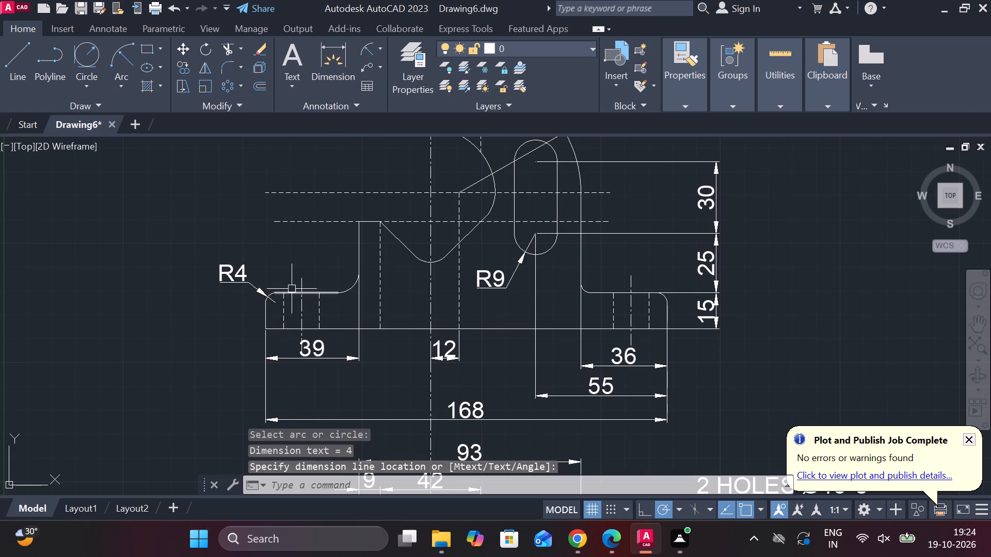
# Add a radius dimension to the rounded corner at the upright's left side above the throat, moving its text outside, below and left of the corner.
pyautogui.moveTo(298, 288); pyautogui.dragTo(404, 283, button='middle')
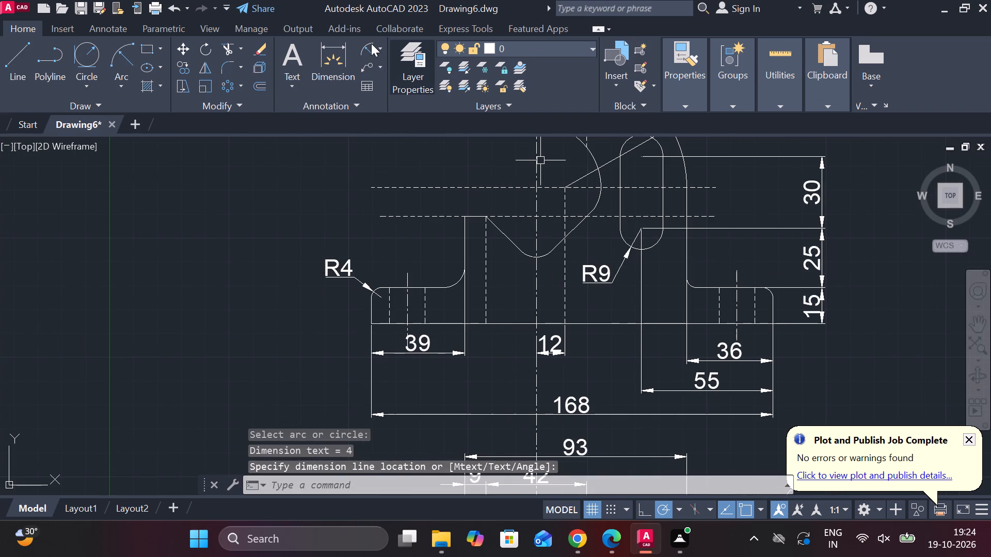
pyautogui.click(370, 43)
pyautogui.moveTo(463, 181); pyautogui.dragTo(422, 265, button='middle')
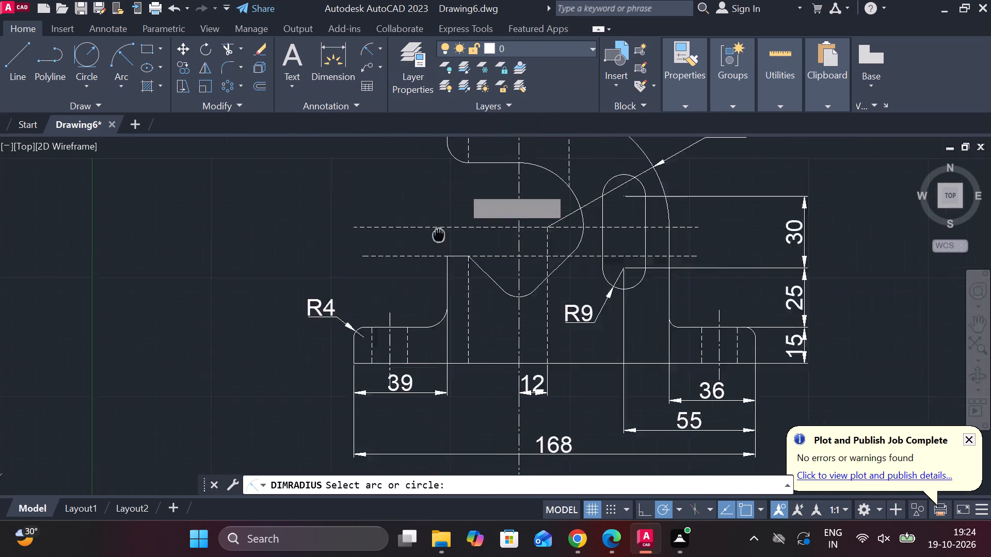
pyautogui.moveTo(422, 265); pyautogui.dragTo(406, 293, button='middle')
pyautogui.click(410, 231)
pyautogui.click(409, 241)
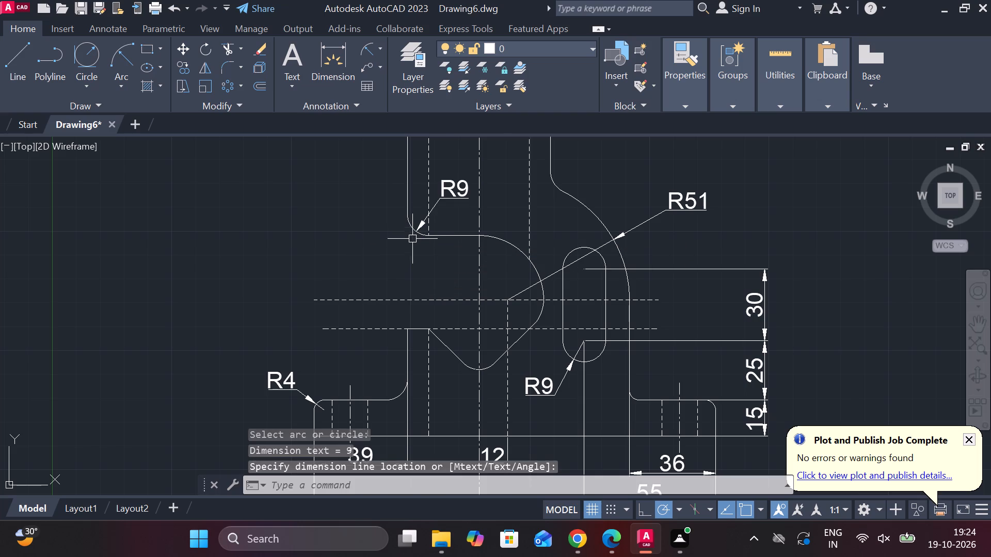
pyautogui.click(444, 192)
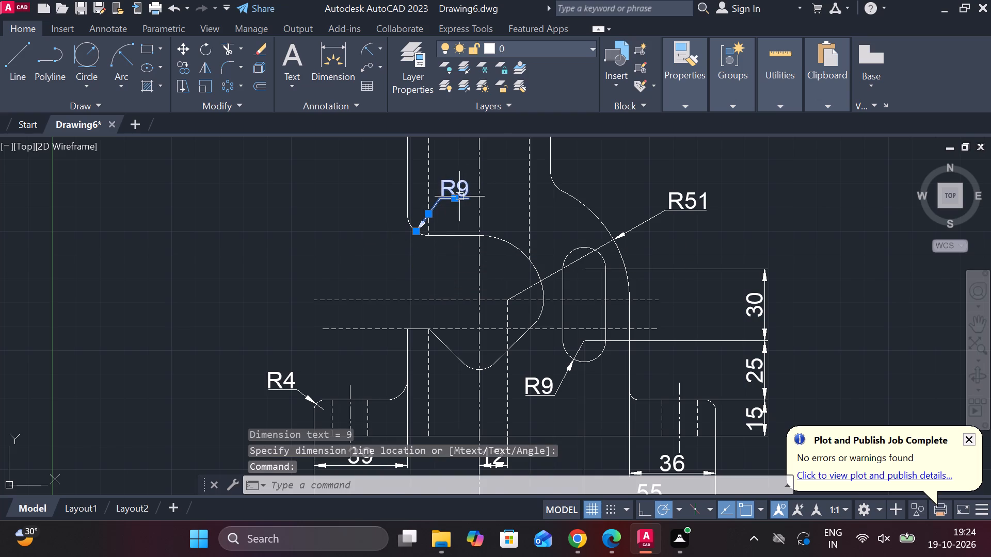
pyautogui.click(453, 198)
pyautogui.click(402, 242)
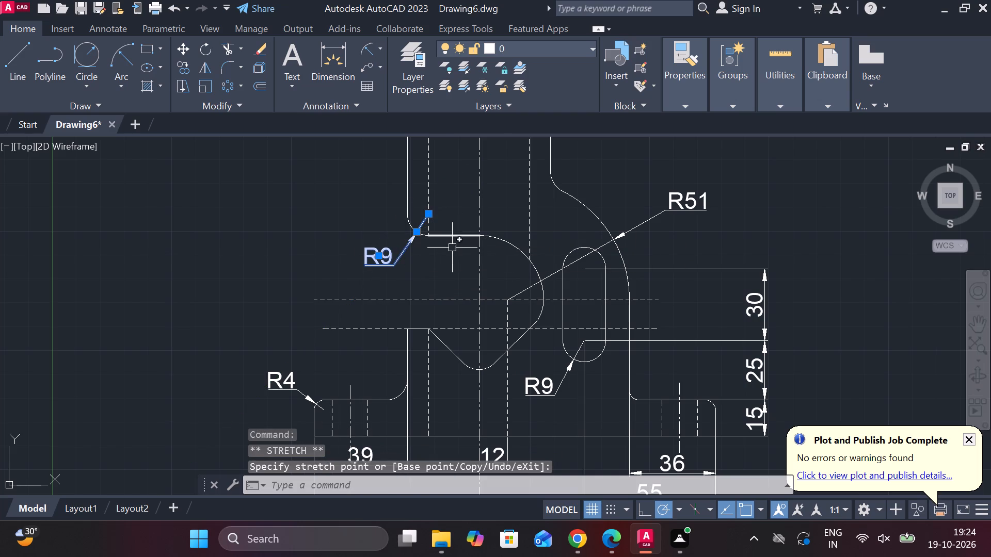
pyautogui.press('Escape')
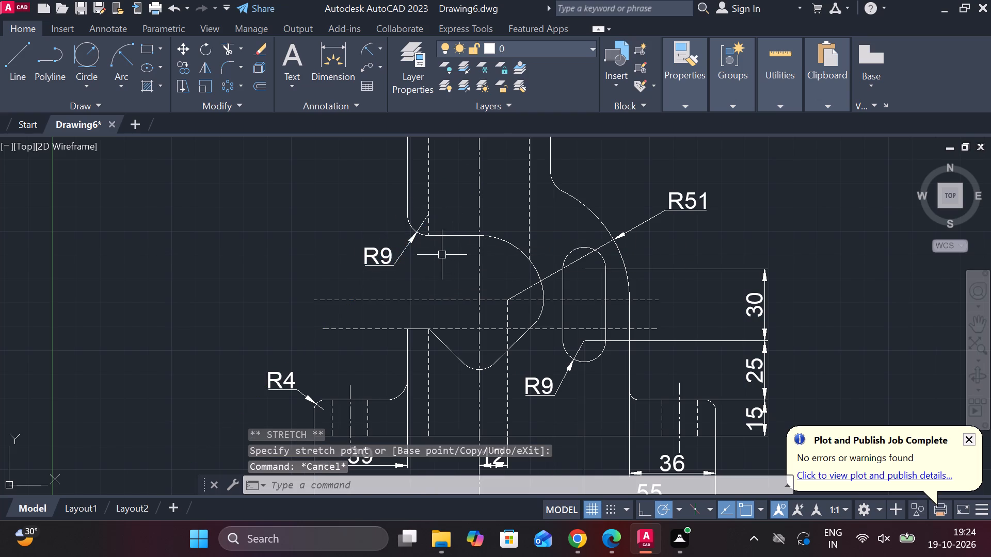
# Add a vertical linear dimension from the upper horizontal dashed line to the base's bottom edge, placed outside the front view's left end.
pyautogui.scroll(-1, 402, 201)
pyautogui.moveTo(567, 236); pyautogui.dragTo(536, 170, button='middle')
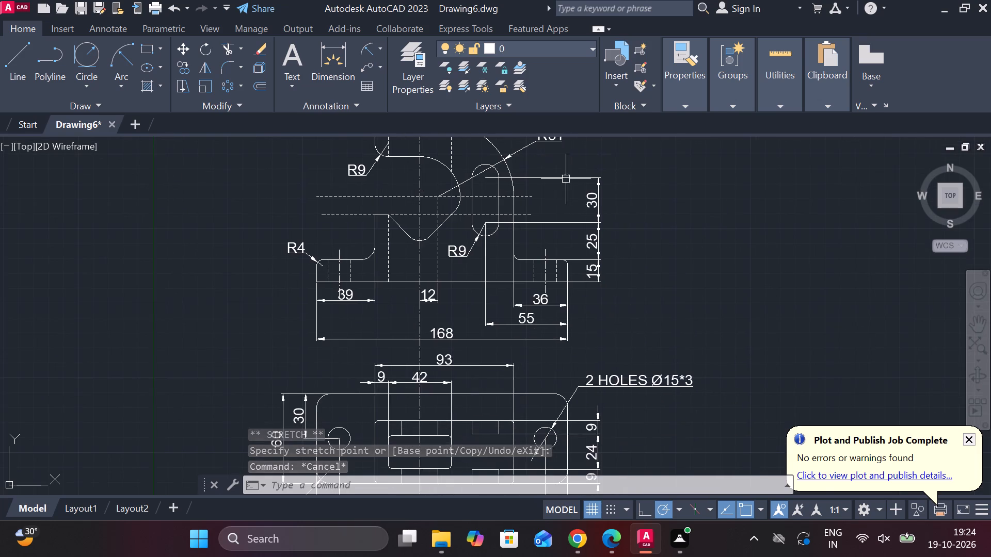
pyautogui.scroll(1, 533, 222)
pyautogui.scroll(-1, 547, 226)
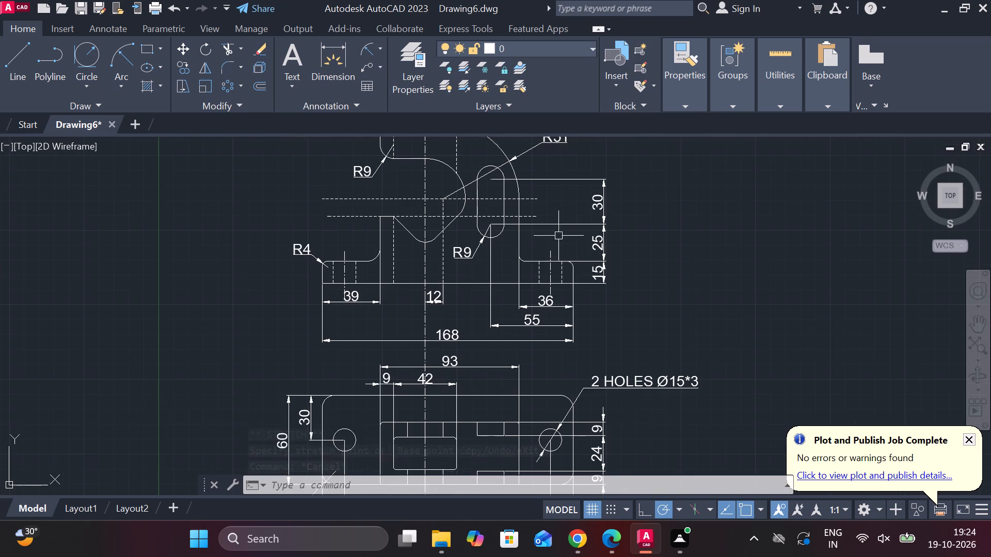
pyautogui.click(381, 48)
pyautogui.click(410, 68)
pyautogui.click(335, 198)
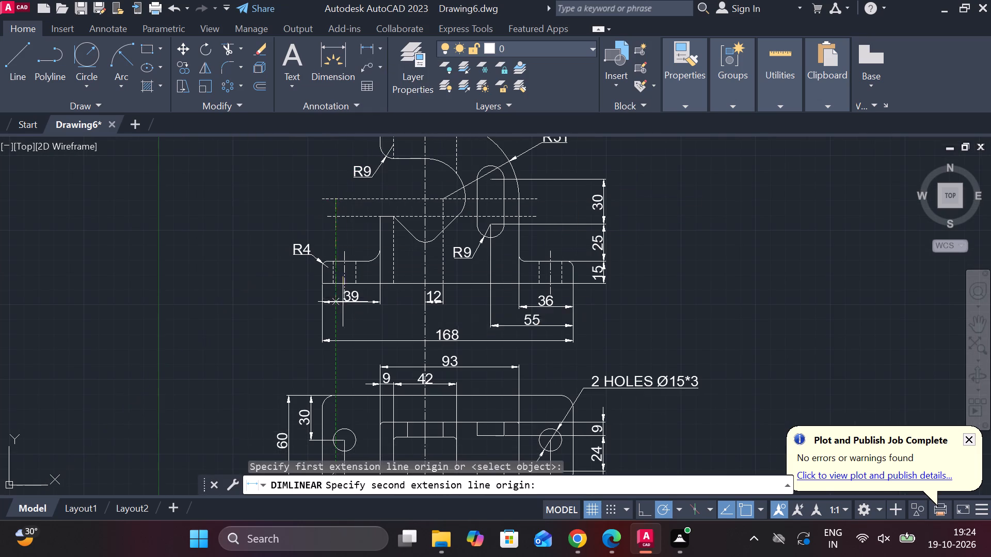
pyautogui.click(329, 283)
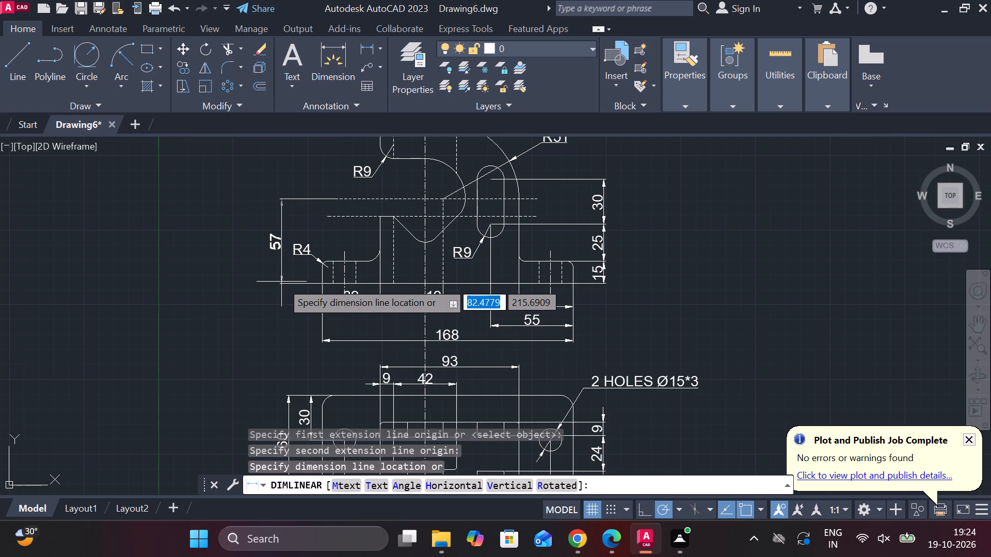
pyautogui.click(265, 282)
# Add a vertical linear dimension from the base's bottom edge to the lower horizontal dashed line, placing it between the 57 dimension and the R4 text.
pyautogui.press('space')
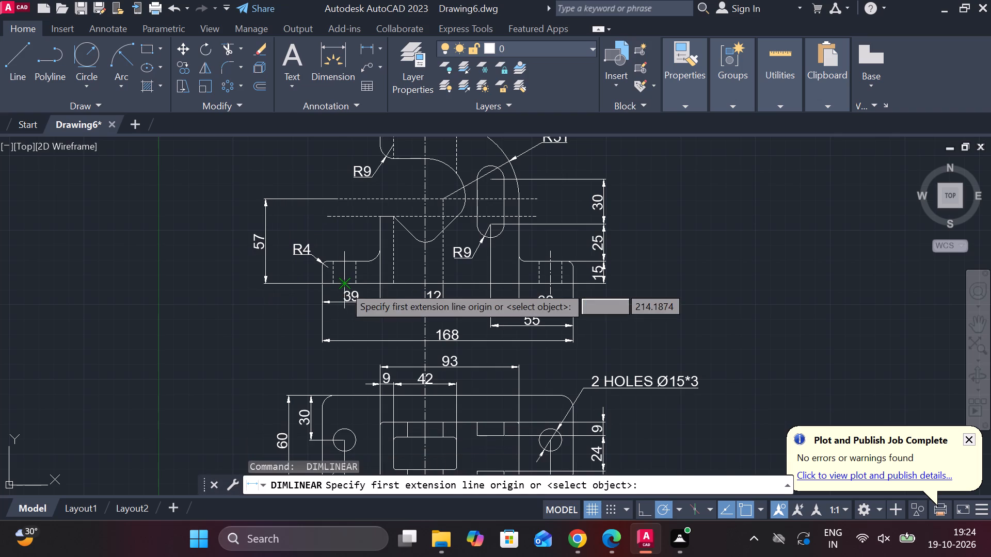
pyautogui.click(344, 286)
pyautogui.click(343, 219)
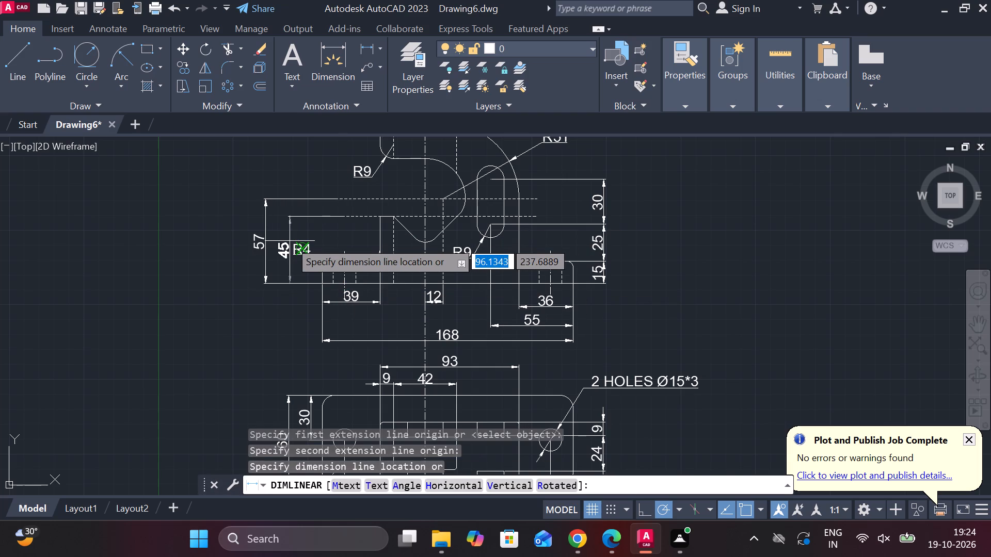
pyautogui.scroll(1, 290, 241)
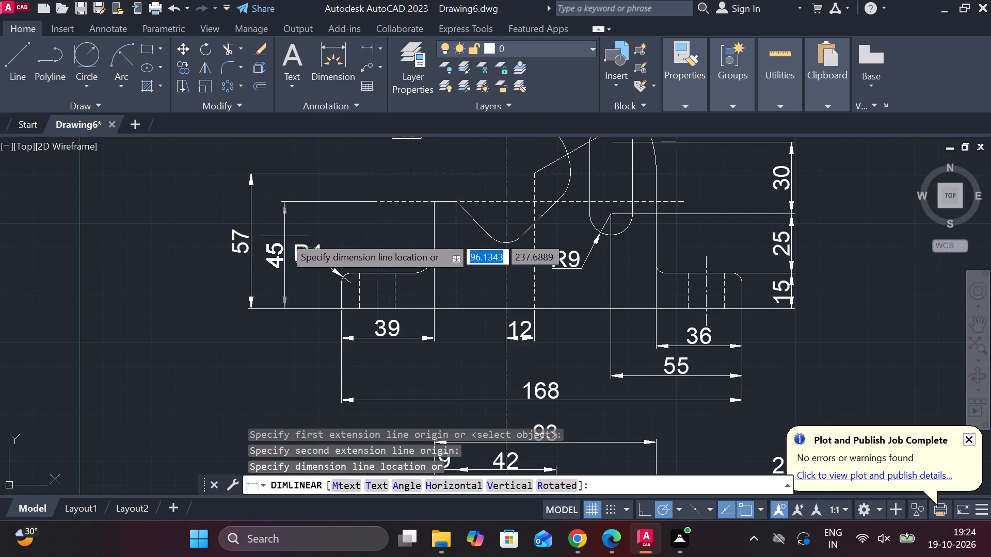
pyautogui.doubleClick(284, 236)
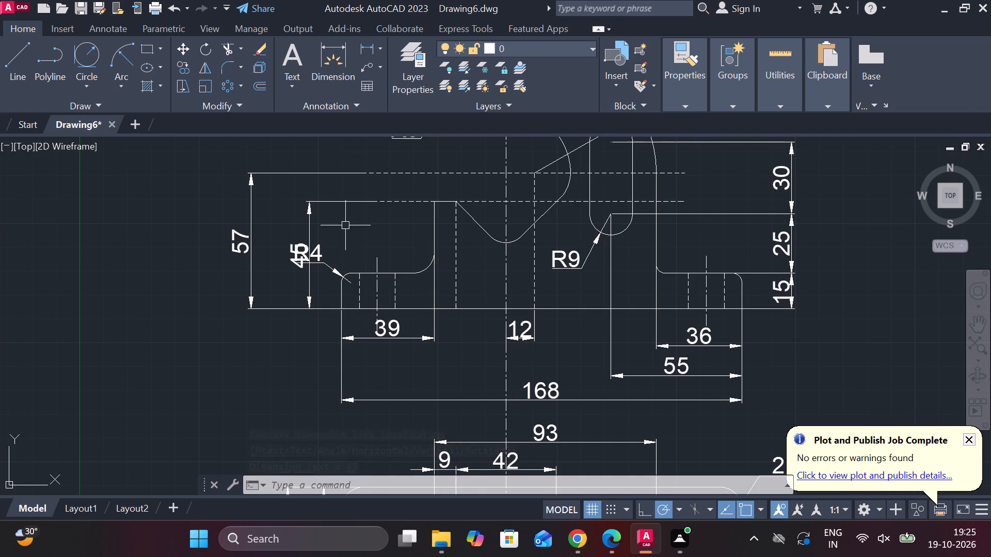
pyautogui.scroll(2, 315, 259)
pyautogui.scroll(-1, 312, 244)
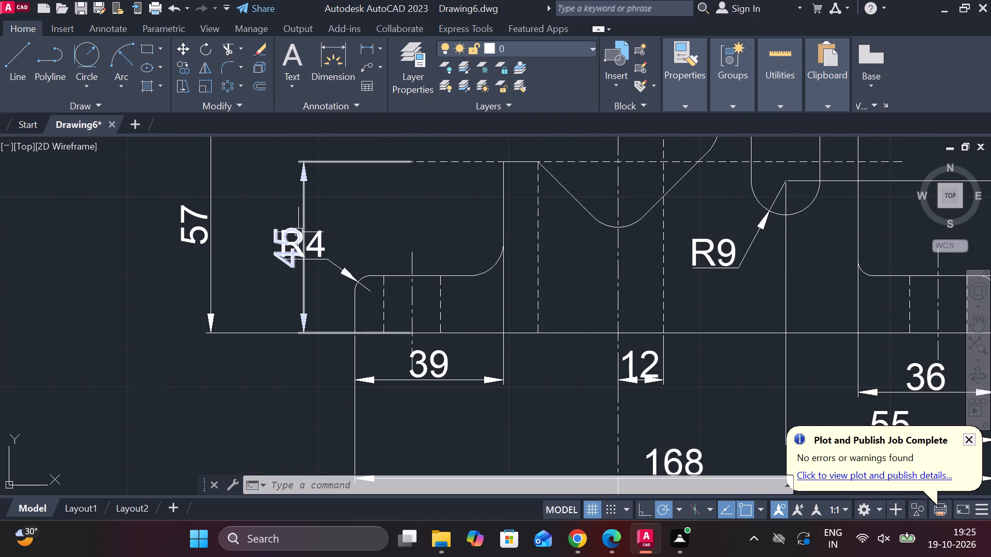
pyautogui.click(305, 239)
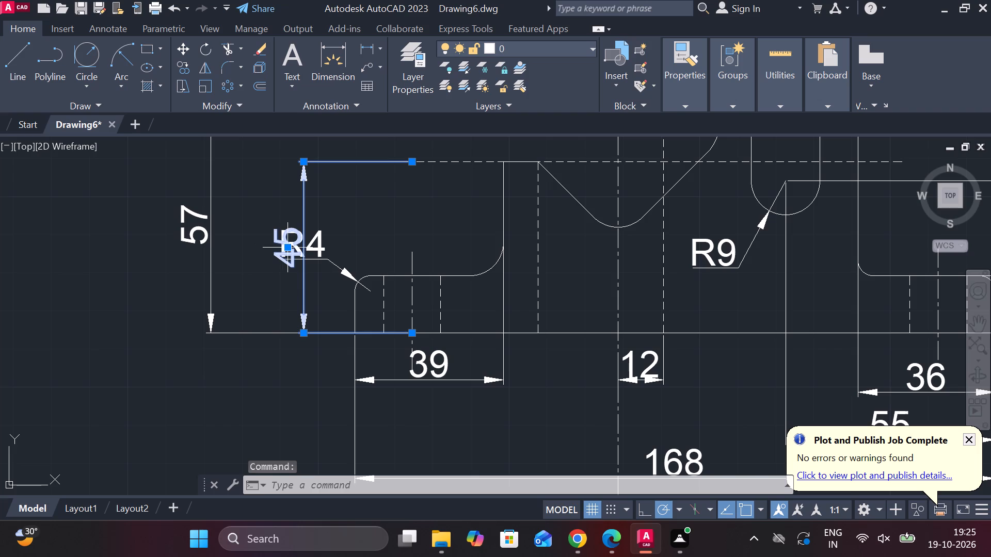
pyautogui.click(285, 245)
pyautogui.click(252, 244)
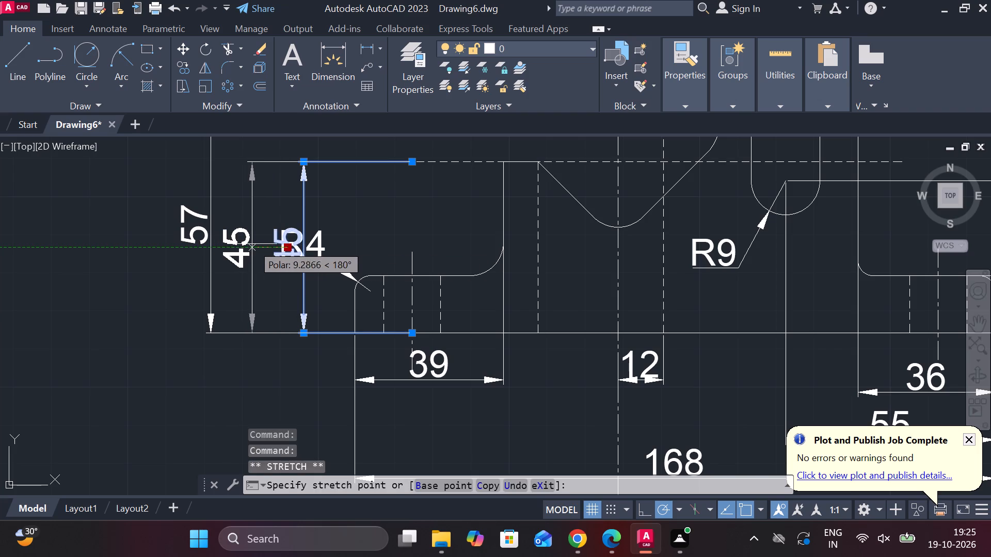
pyautogui.press('Escape')
# Add an angular dimension between the V notch's right sloping edge and the vertical dashed line beside it, placing the arc below the notch.
pyautogui.scroll(-2, 311, 263)
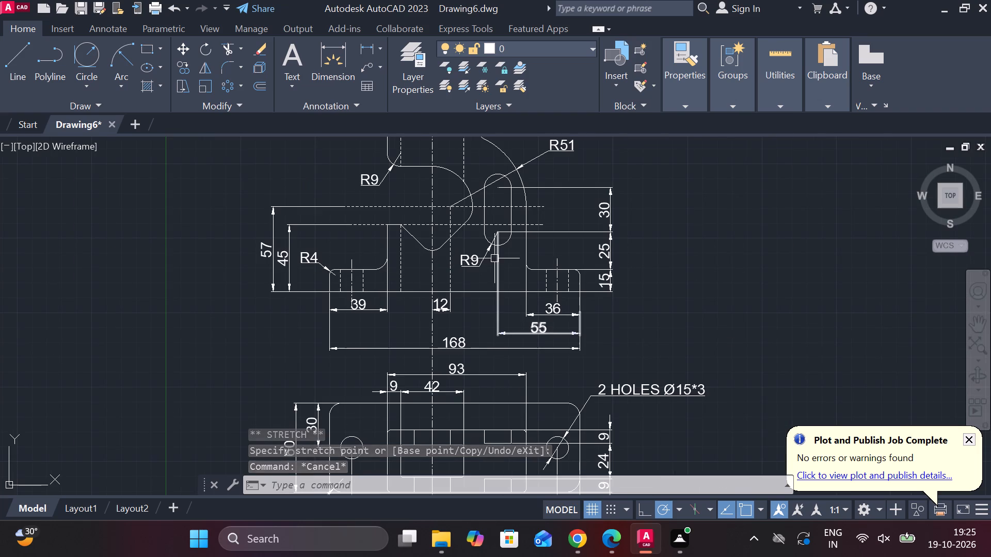
pyautogui.scroll(1, 467, 225)
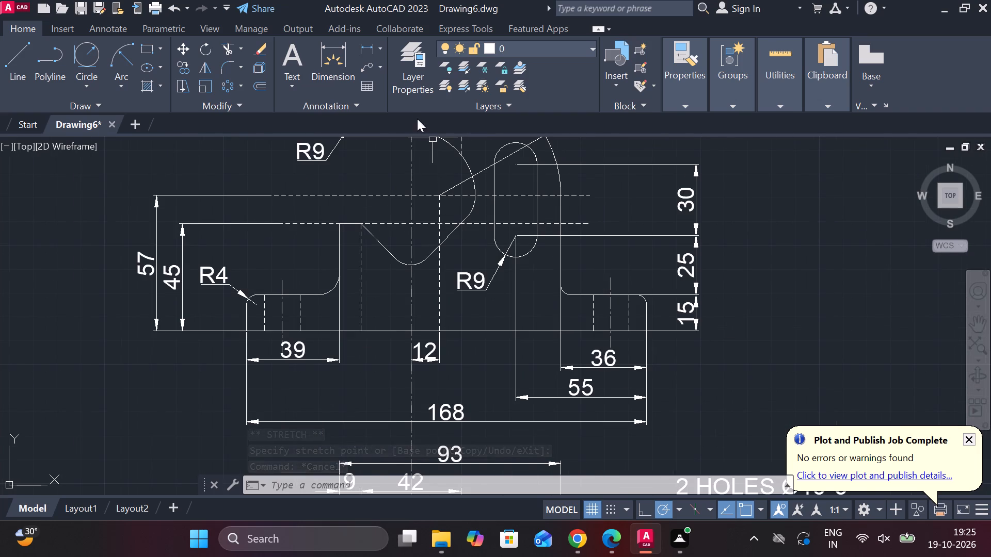
pyautogui.click(378, 50)
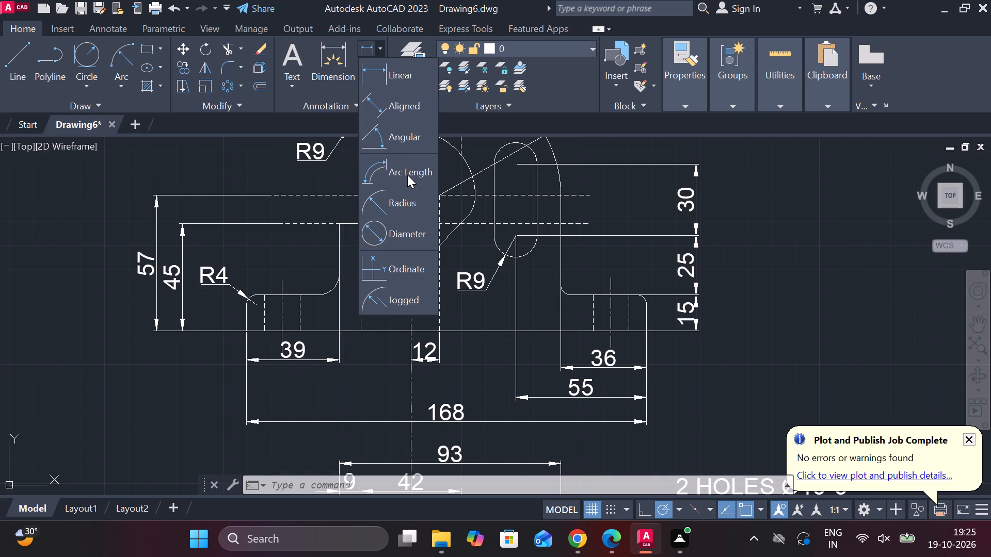
pyautogui.click(407, 175)
pyautogui.click(377, 54)
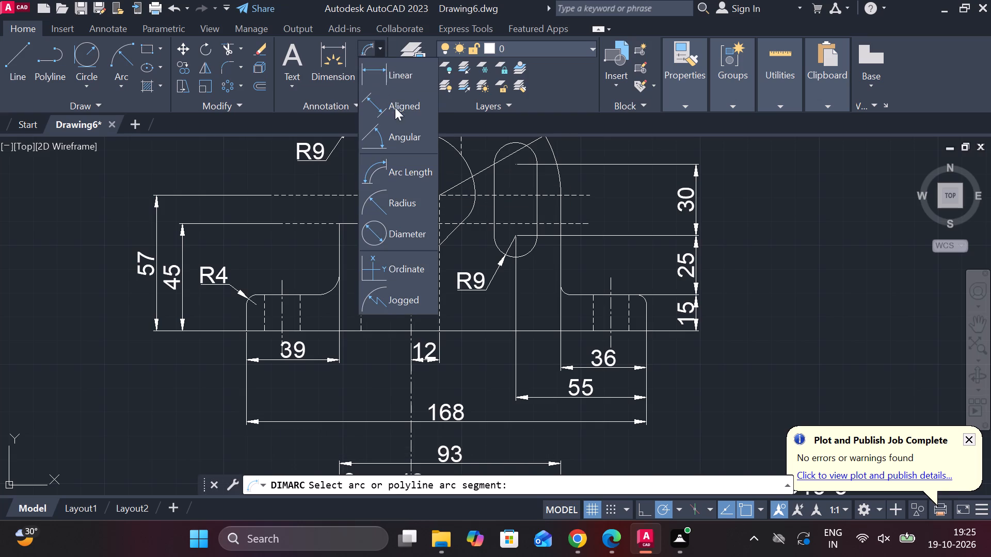
pyautogui.click(404, 131)
pyautogui.scroll(1, 486, 303)
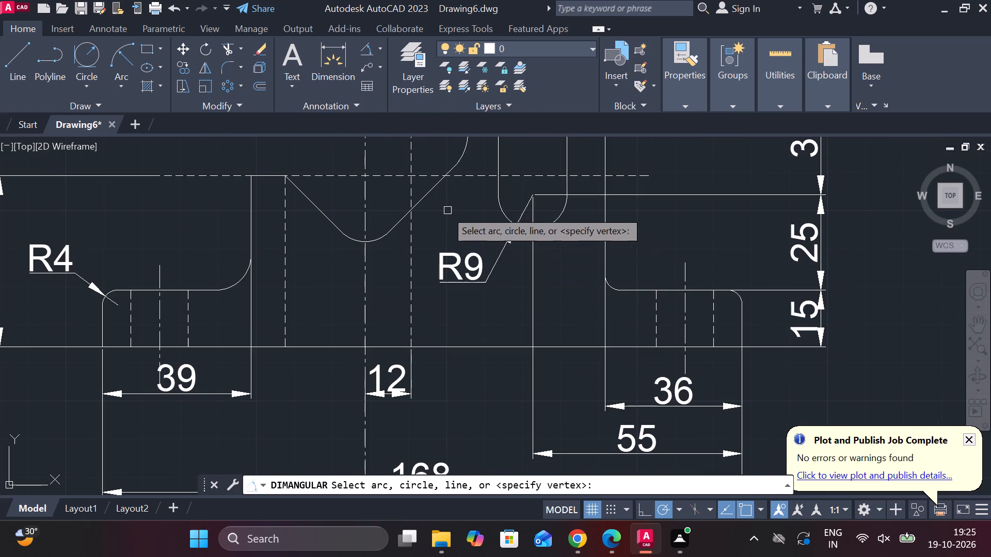
pyautogui.click(415, 201)
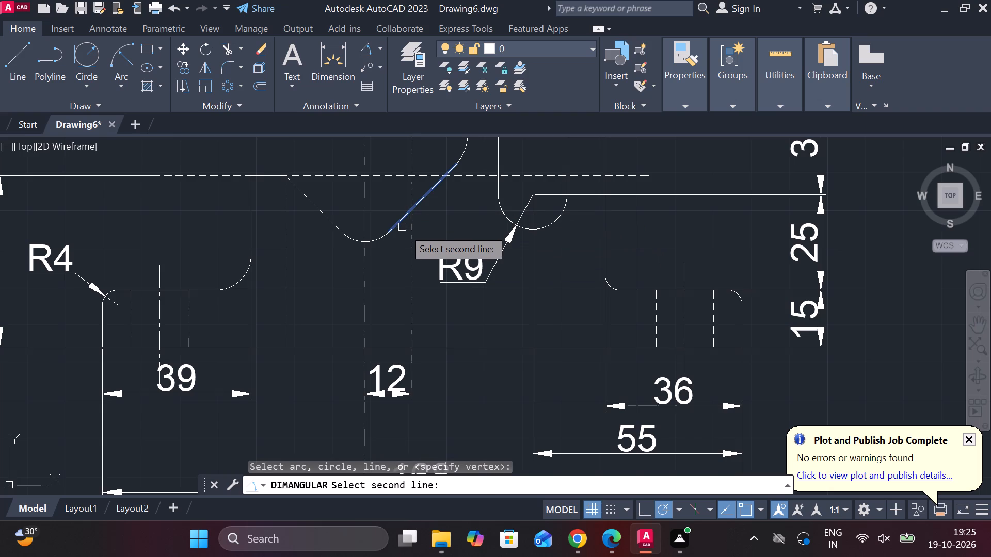
pyautogui.click(407, 223)
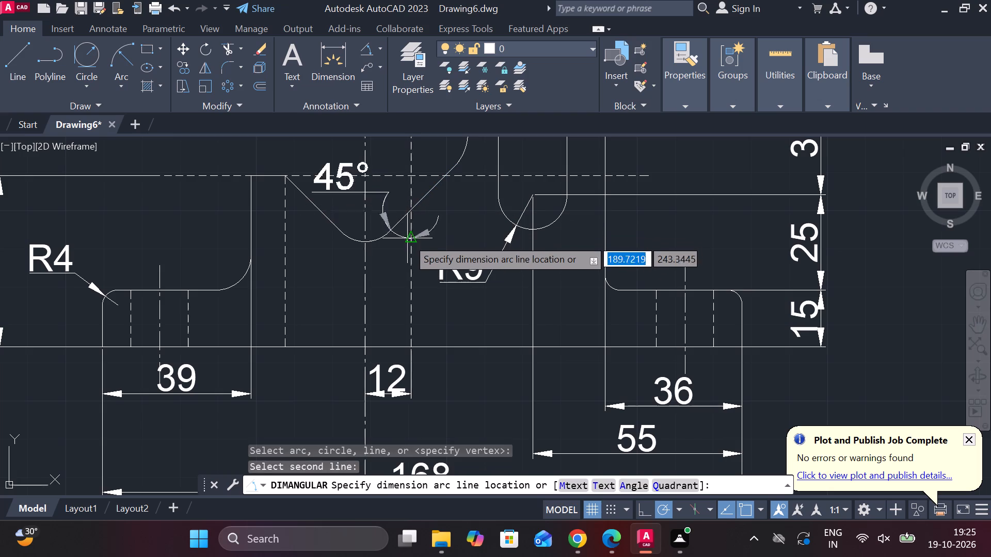
pyautogui.click(376, 290)
pyautogui.scroll(-1, 463, 291)
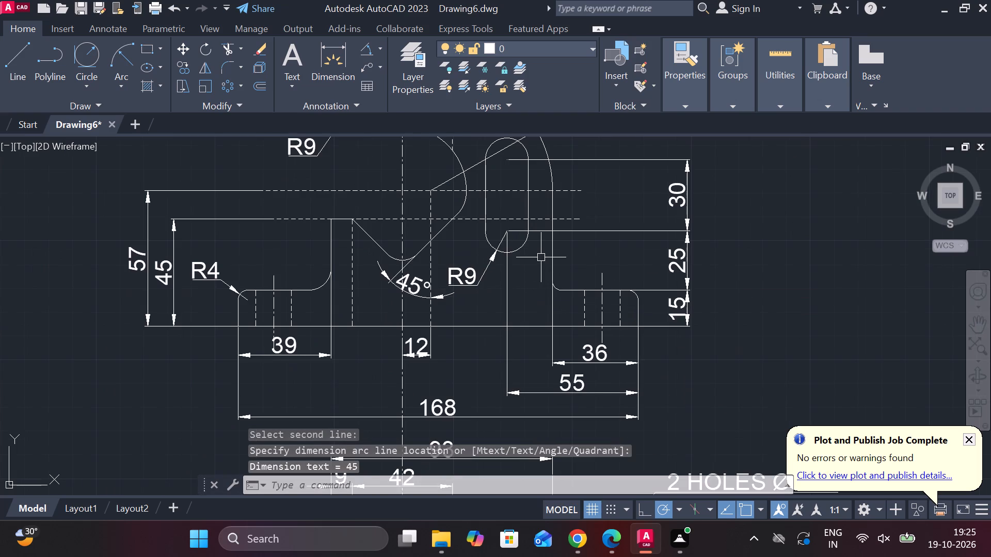
# Add a radius dimension to the rounded bottom of the V notch.
pyautogui.moveTo(470, 243); pyautogui.dragTo(465, 288, button='middle')
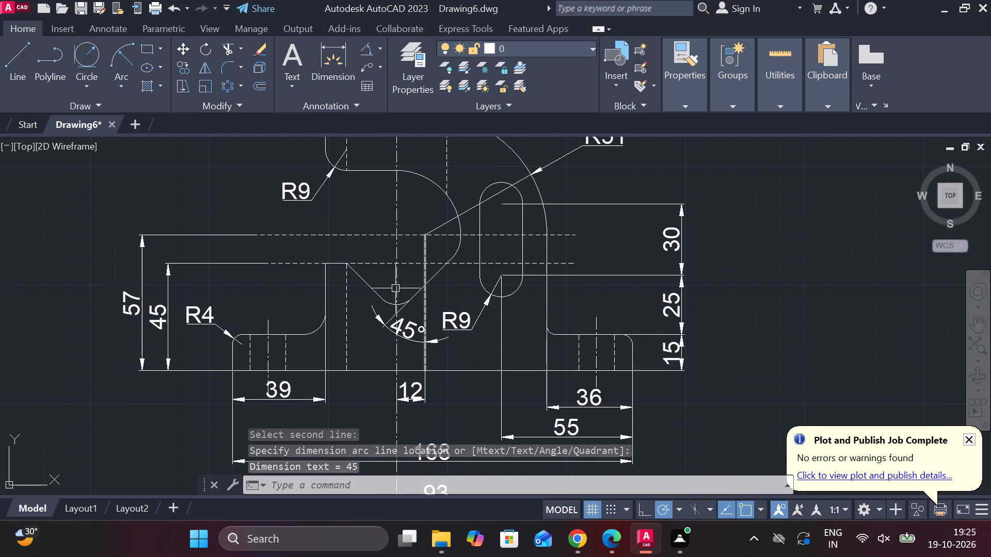
pyautogui.click(376, 51)
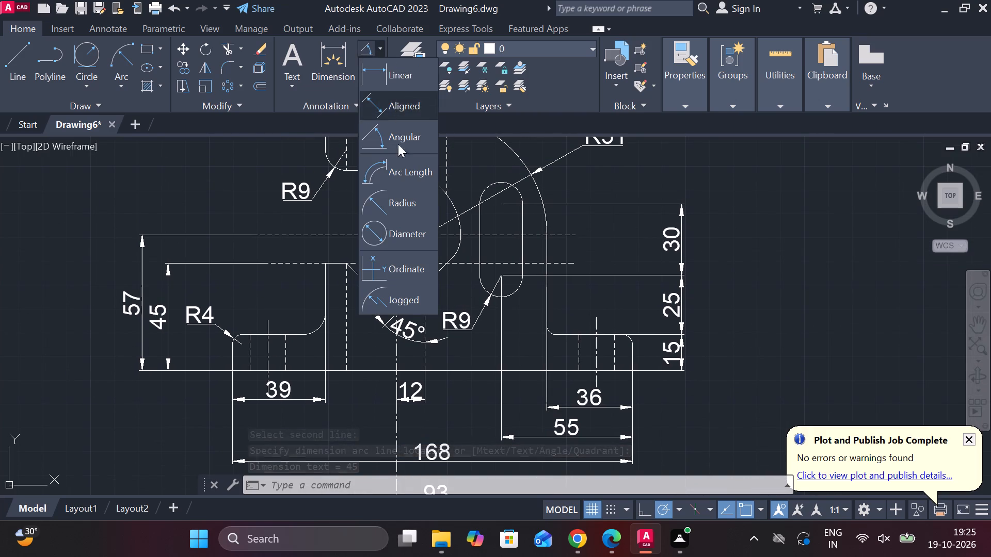
pyautogui.click(397, 201)
pyautogui.scroll(1, 377, 293)
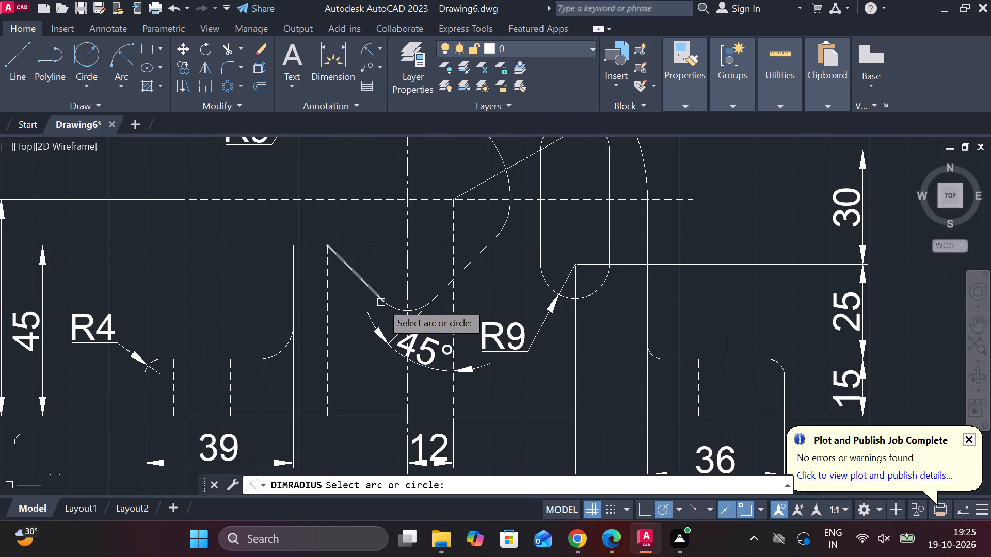
pyautogui.click(388, 305)
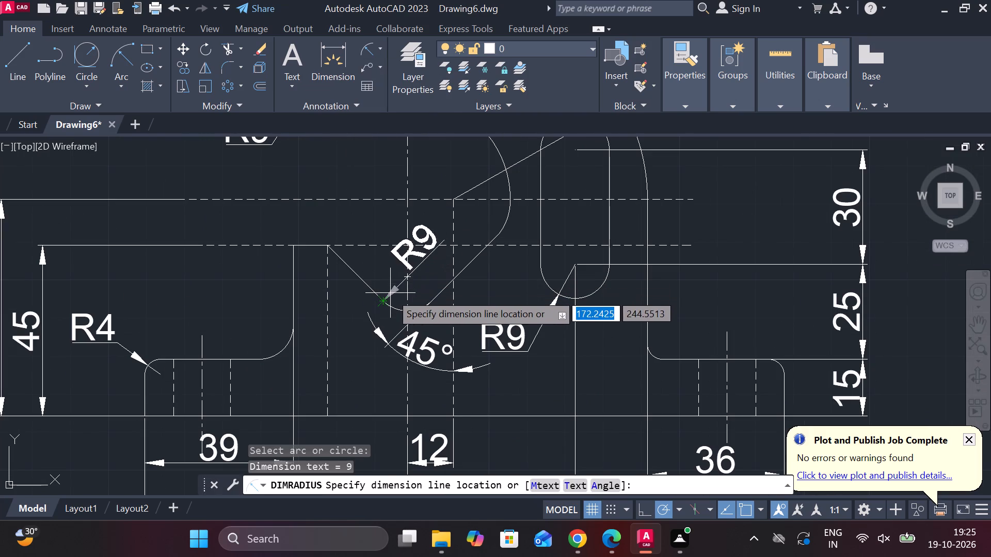
pyautogui.click(390, 293)
# Move the text of the V notch's R9 dimension inside the notch, above its rounded bottom beside the left sloping edge.
pyautogui.moveTo(347, 320); pyautogui.dragTo(354, 218, button='middle')
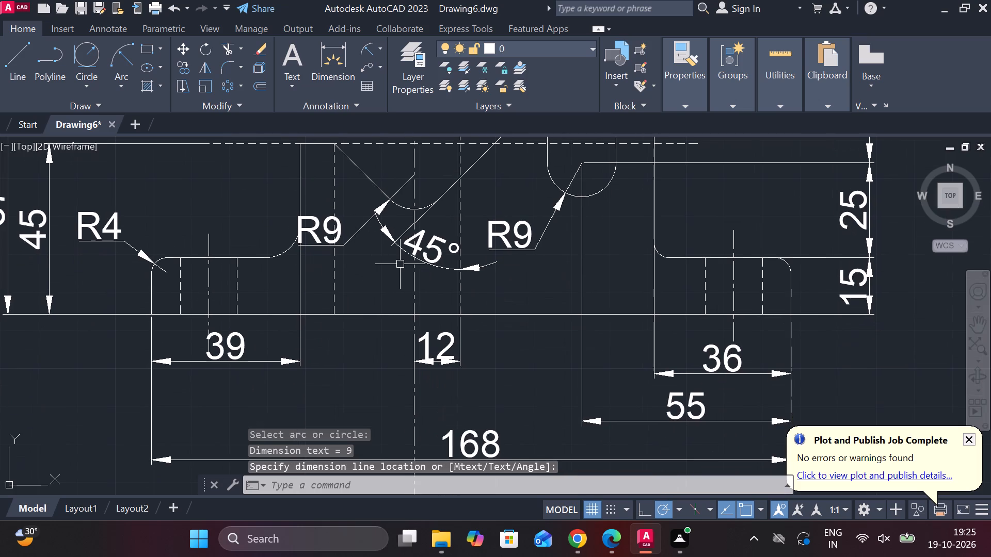
pyautogui.scroll(-1, 401, 265)
pyautogui.scroll(2, 401, 265)
pyautogui.click(286, 215)
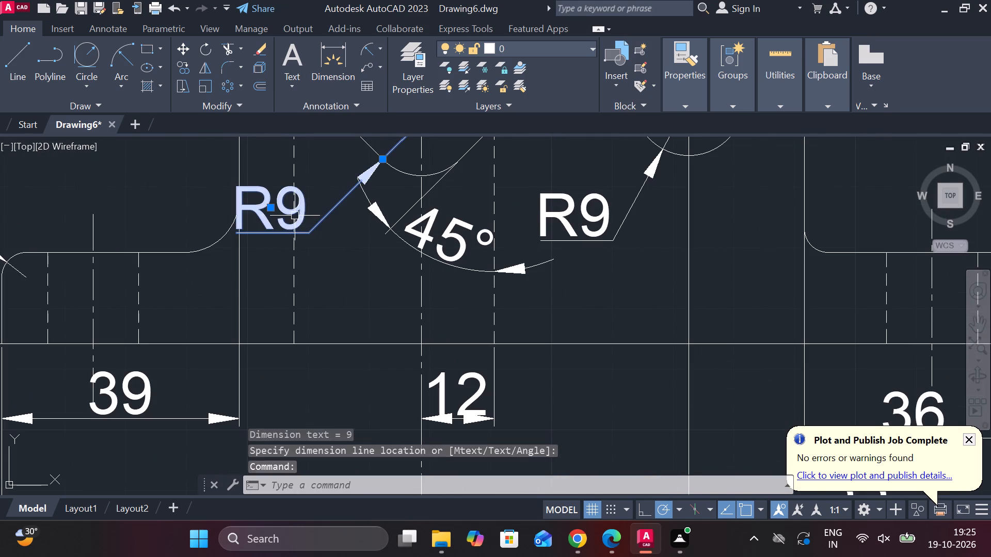
pyautogui.click(269, 209)
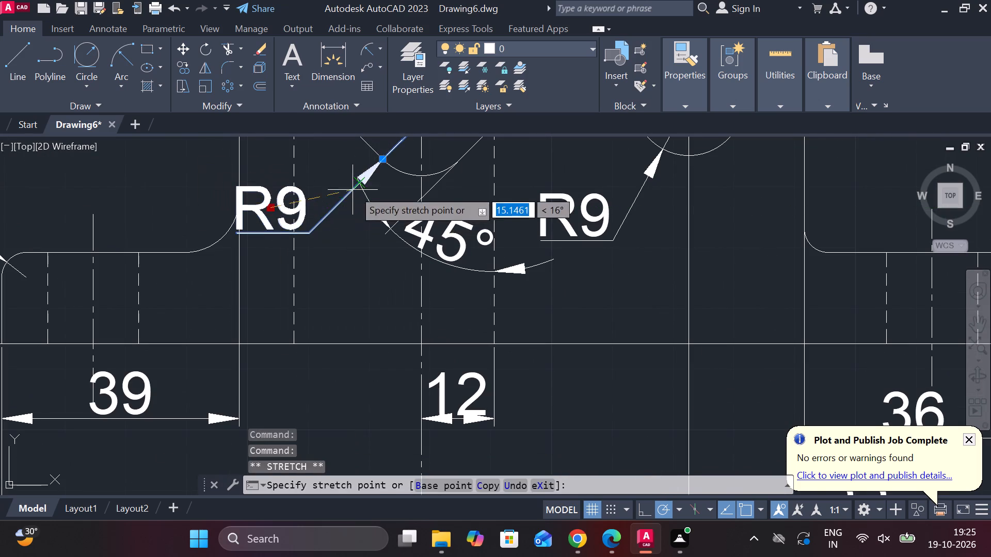
pyautogui.moveTo(398, 168); pyautogui.dragTo(353, 278, button='middle')
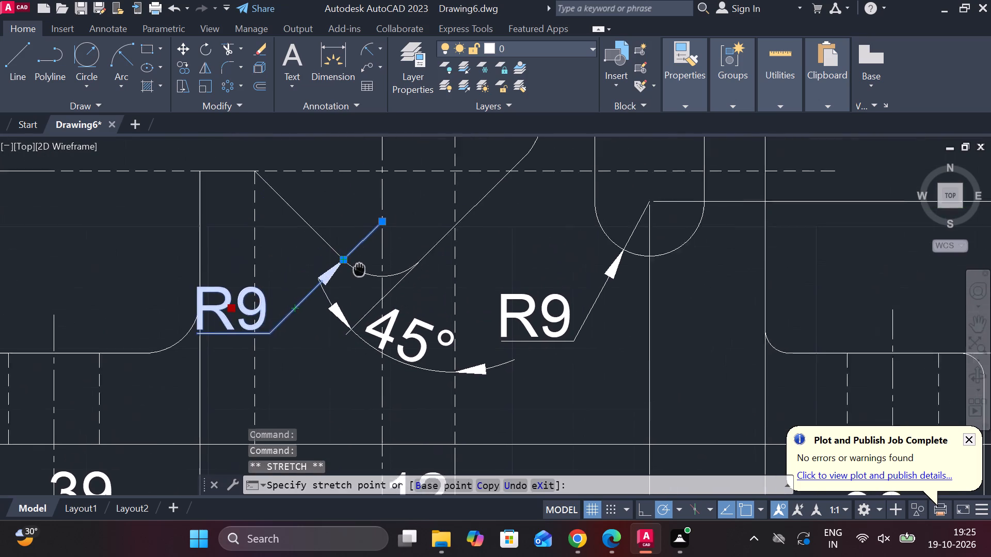
pyautogui.moveTo(353, 278); pyautogui.dragTo(351, 278, button='middle')
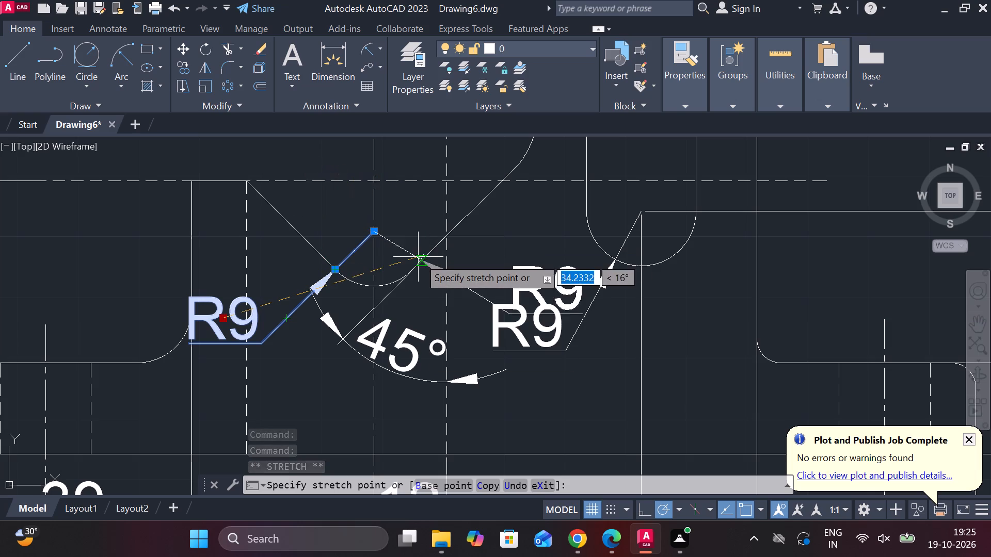
pyautogui.click(416, 260)
pyautogui.press('Escape')
# Add a vertical linear dimension from the upright's top edge to the horizontal top edge of the jaw opening, placed outside the upright's left side.
pyautogui.scroll(-2, 451, 264)
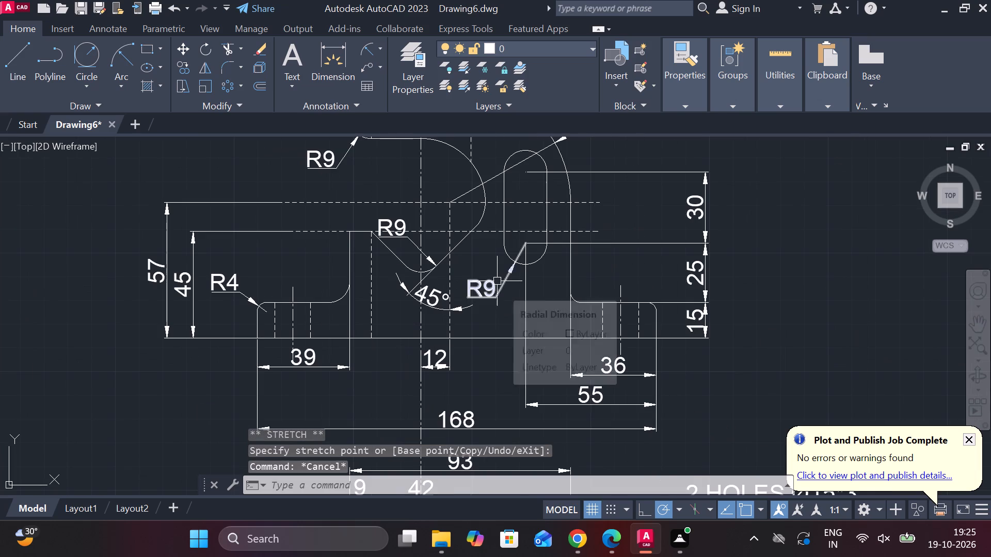
pyautogui.moveTo(618, 229); pyautogui.dragTo(583, 303, button='middle')
pyautogui.scroll(-1, 568, 299)
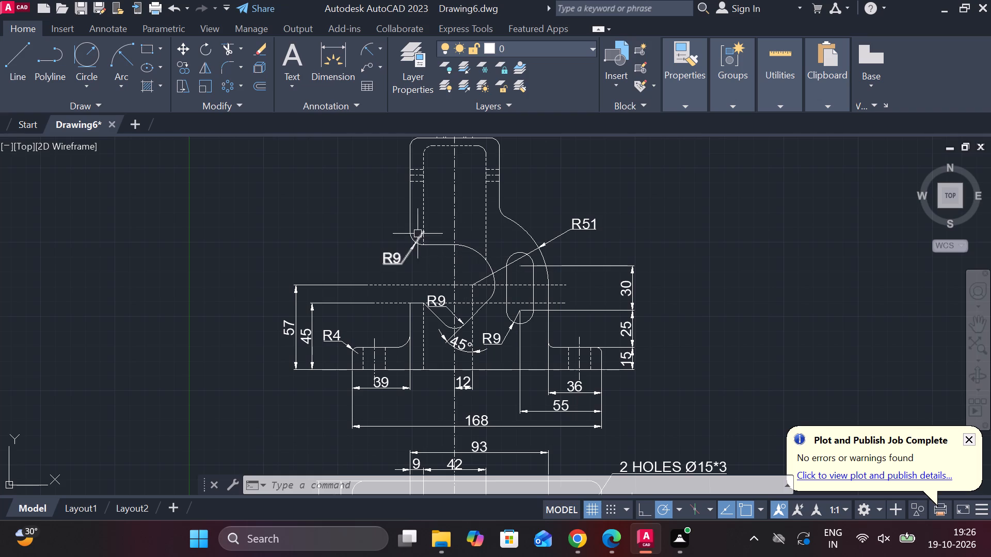
pyautogui.moveTo(415, 266); pyautogui.dragTo(411, 284, button='middle')
pyautogui.click(385, 51)
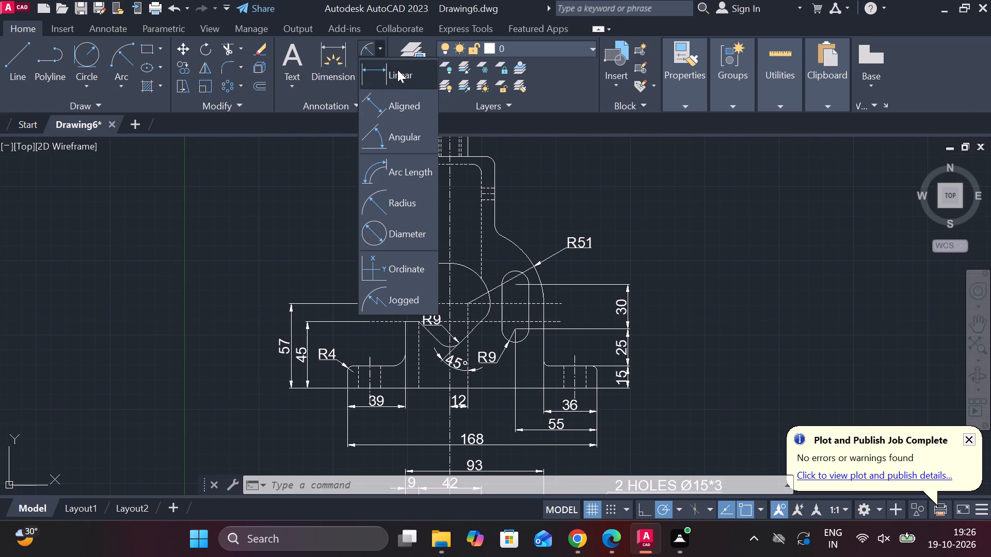
pyautogui.click(399, 80)
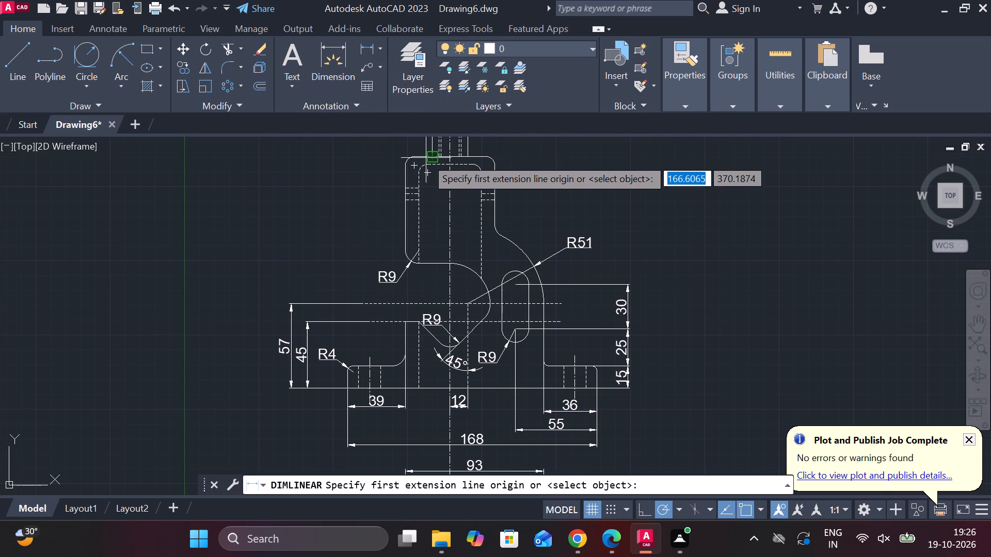
pyautogui.click(426, 158)
pyautogui.click(437, 265)
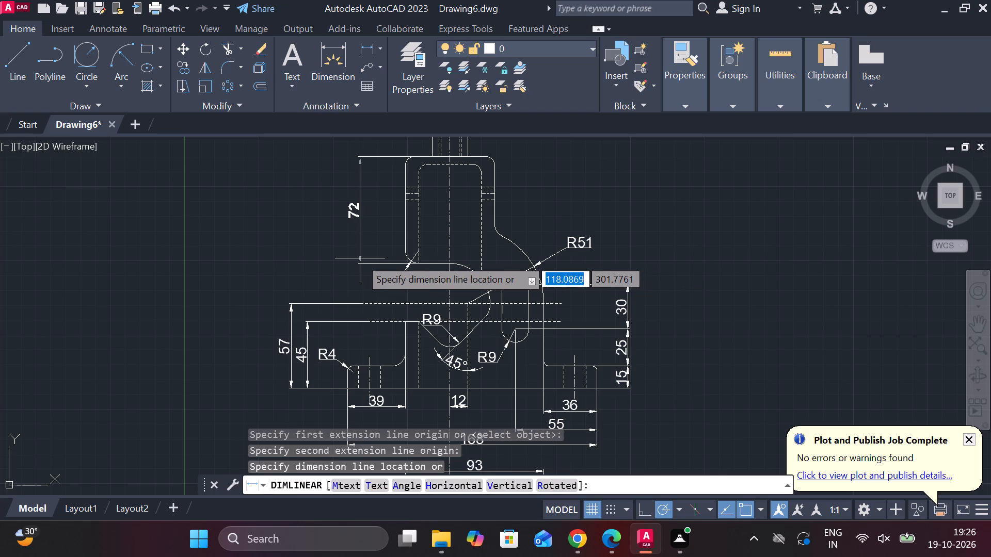
pyautogui.click(355, 258)
# Add a vertical linear dimension for the height of the chamfered boss on top, aligned with the 72 dimension line.
pyautogui.moveTo(381, 240); pyautogui.dragTo(350, 358, button='middle')
pyautogui.scroll(1, 379, 284)
pyautogui.scroll(1, 409, 227)
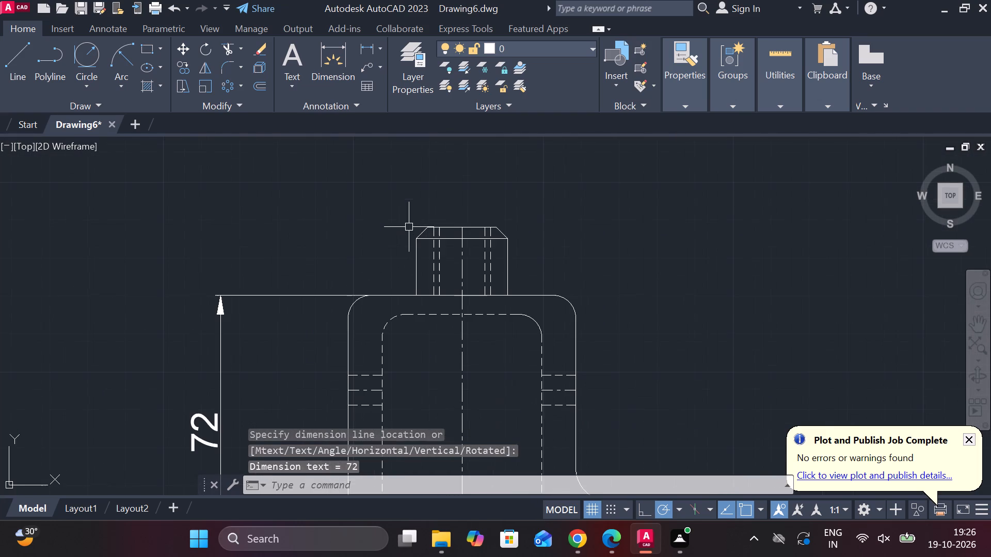
pyautogui.press('space')
pyautogui.click(465, 226)
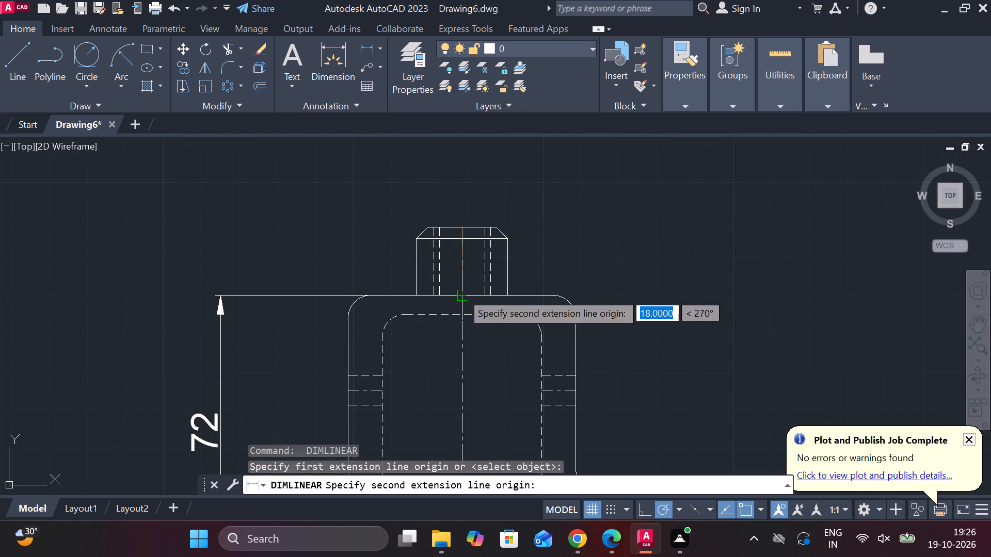
pyautogui.click(461, 292)
pyautogui.click(223, 291)
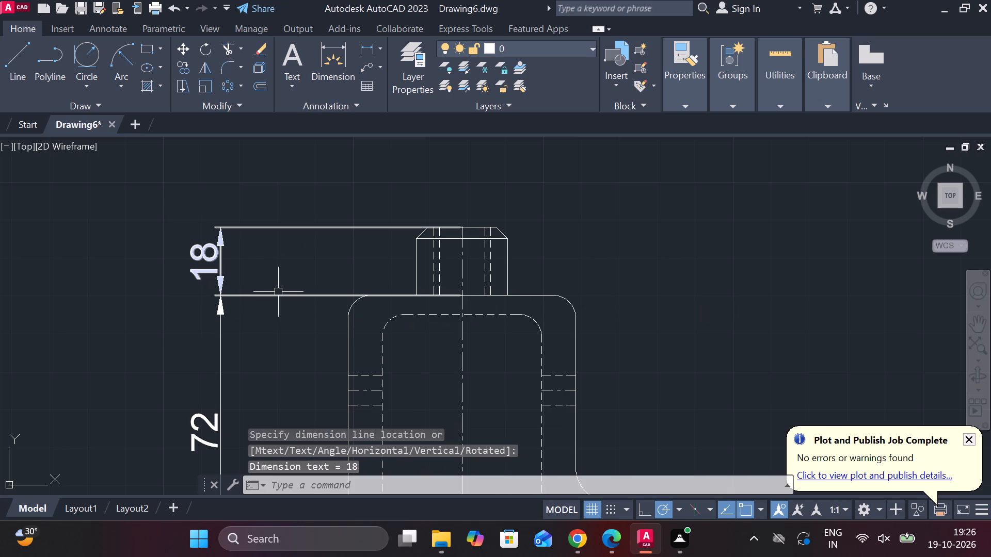
# Add a vertical linear dimension from the upright's top edge to the left side hole's centreline, placed between the upright and the 72 dimension.
pyautogui.moveTo(341, 322); pyautogui.dragTo(337, 233, button='middle')
pyautogui.press('space')
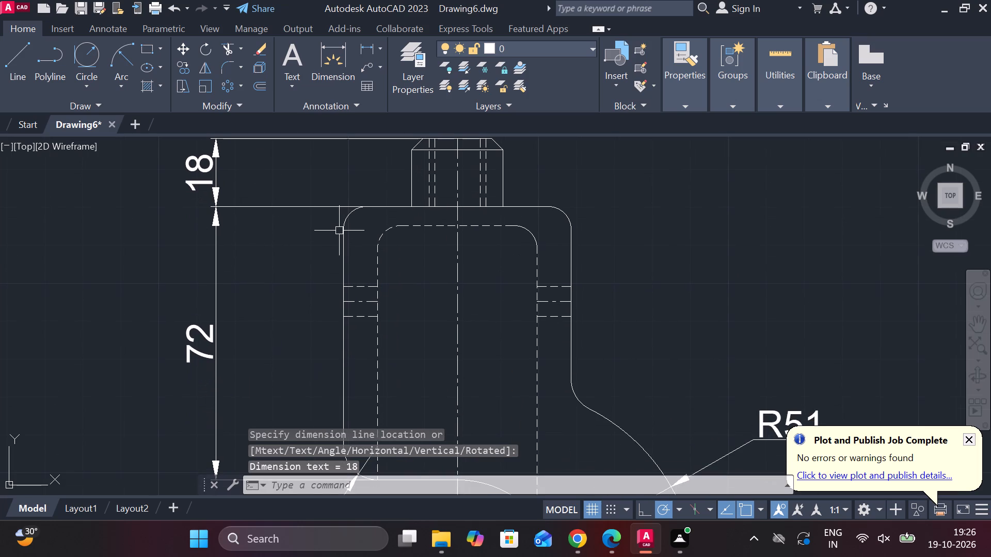
pyautogui.click(306, 206)
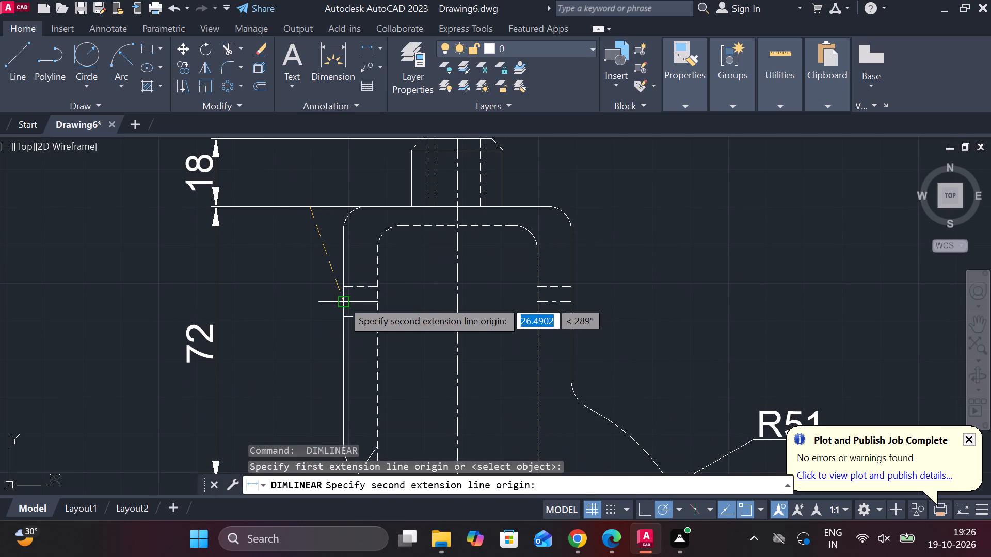
pyautogui.doubleClick(342, 300)
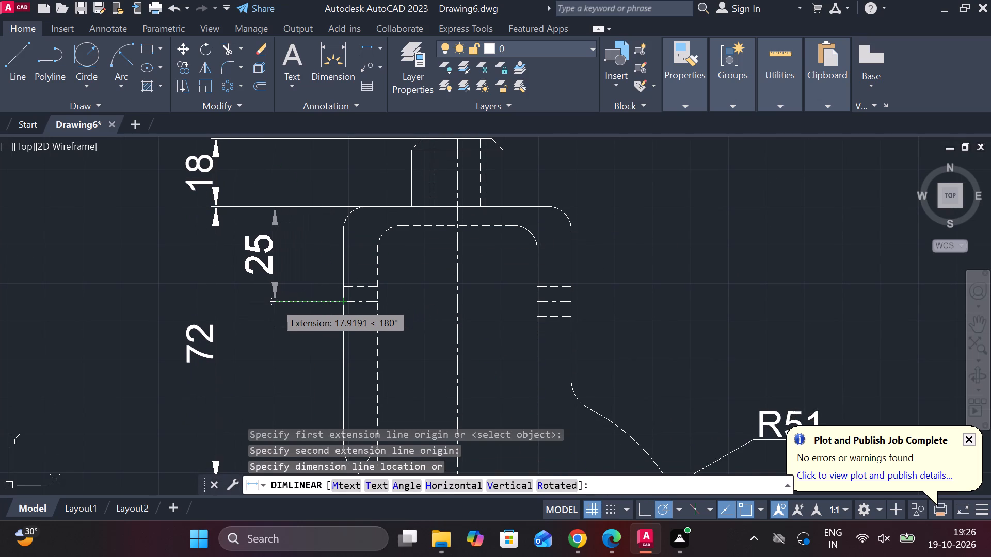
pyautogui.click(278, 302)
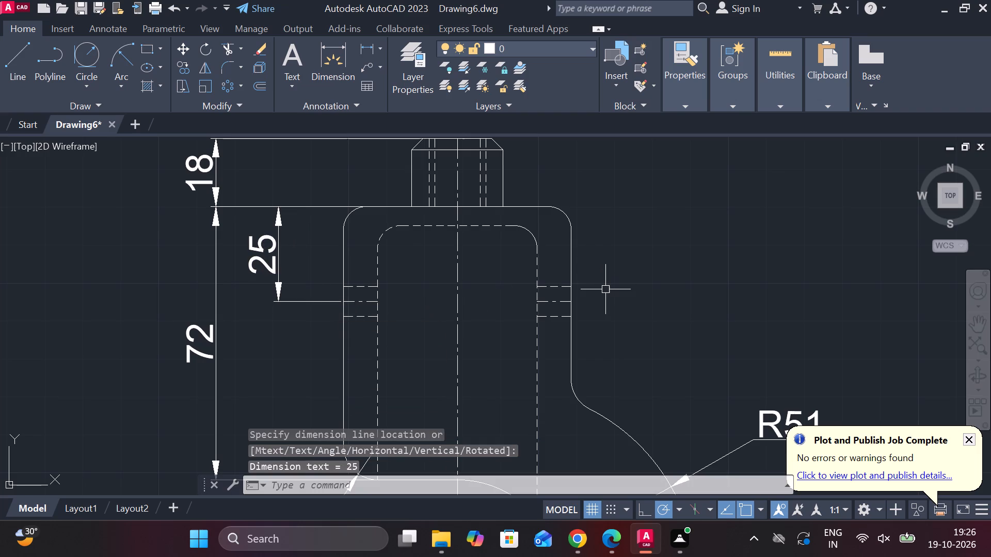
# Add a vertical linear dimension across the right side hole's dashed edges, placed just outside the upright's right side.
pyautogui.press('space')
pyautogui.click(577, 286)
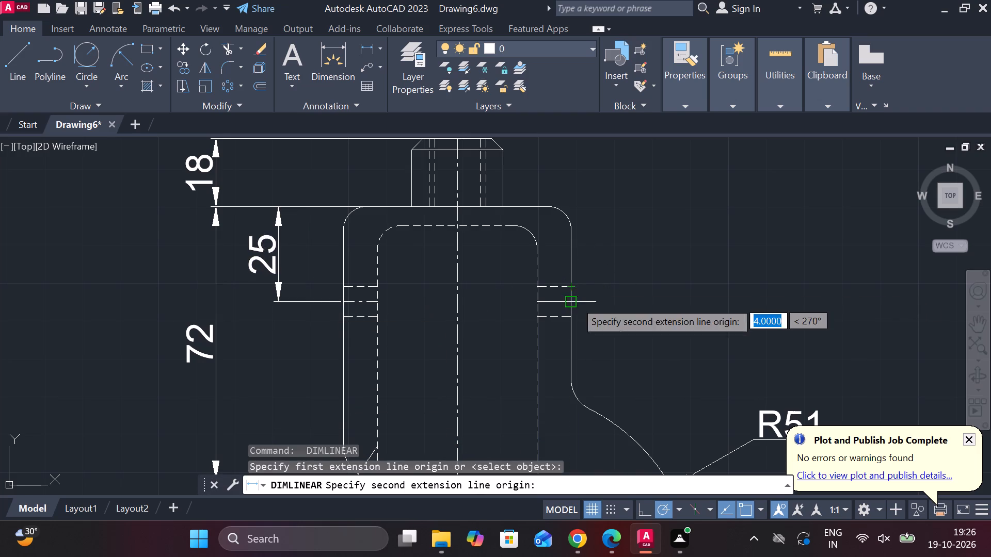
pyautogui.click(572, 315)
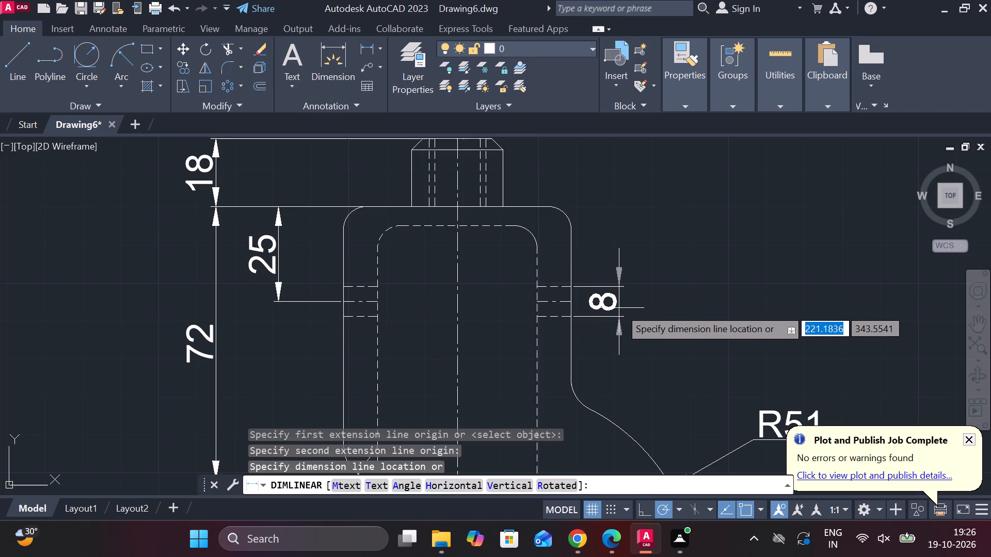
pyautogui.click(623, 308)
# Add a horizontal linear dimension across the upright's full outer width, placed well above the top boss.
pyautogui.moveTo(622, 247); pyautogui.dragTo(627, 292, button='middle')
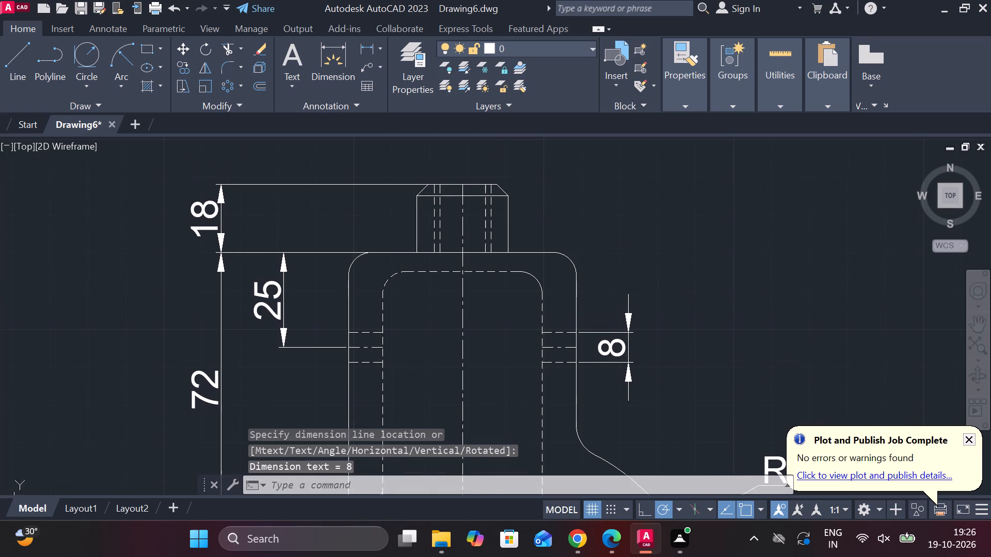
pyautogui.press('space')
pyautogui.click(348, 284)
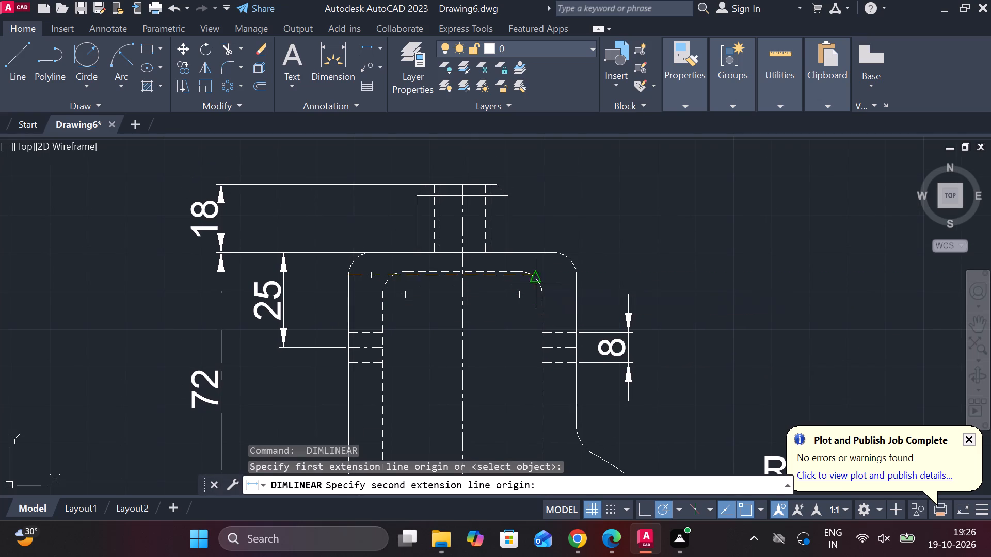
pyautogui.click(575, 282)
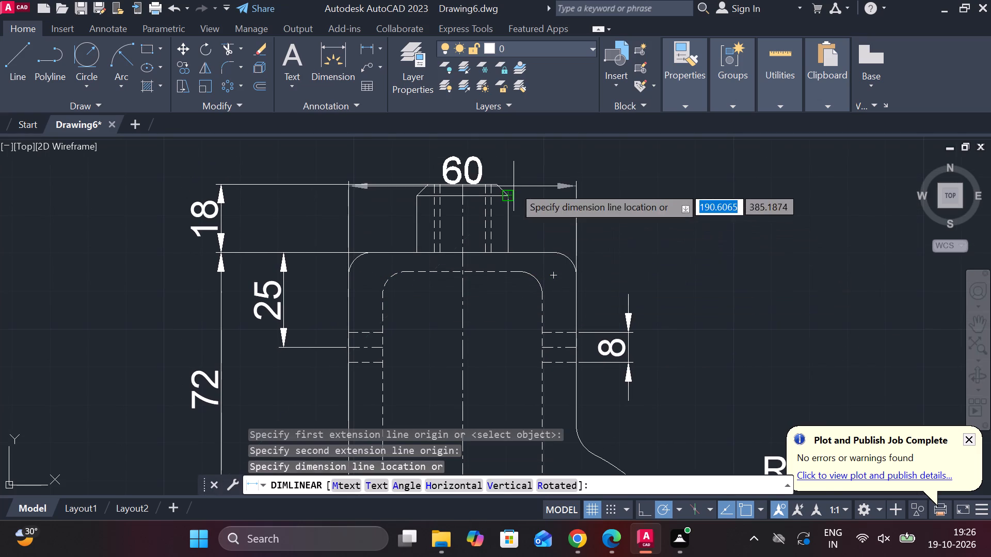
pyautogui.moveTo(518, 186); pyautogui.dragTo(494, 261, button='middle')
pyautogui.click(503, 191)
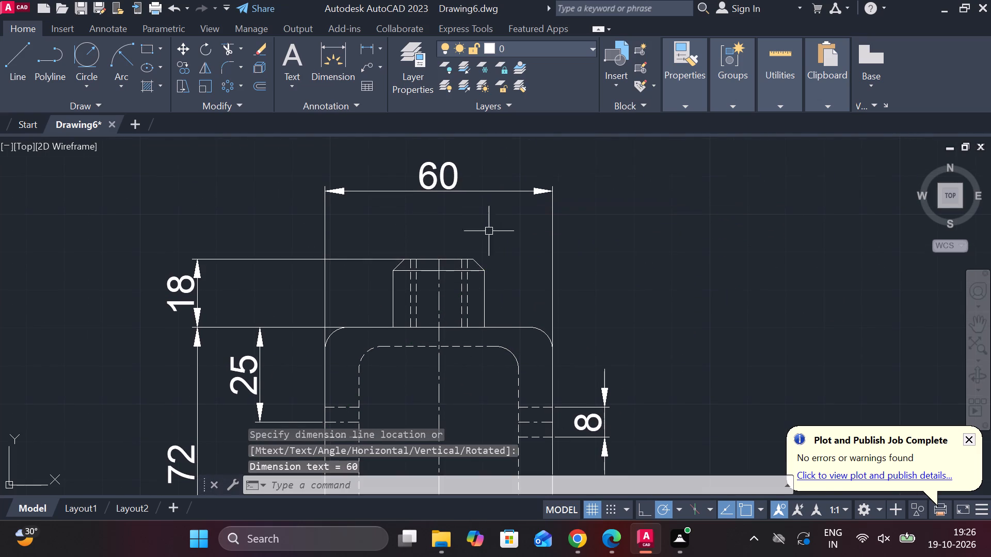
# Add a horizontal linear dimension for the top boss's width, placed between the boss and the 60 dimension.
pyautogui.press('space')
pyautogui.click(396, 276)
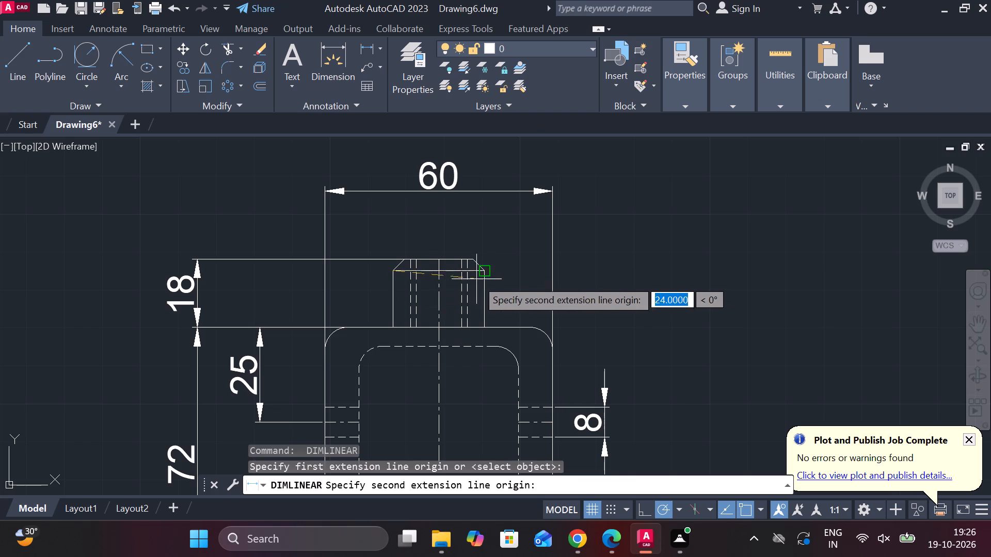
pyautogui.click(488, 279)
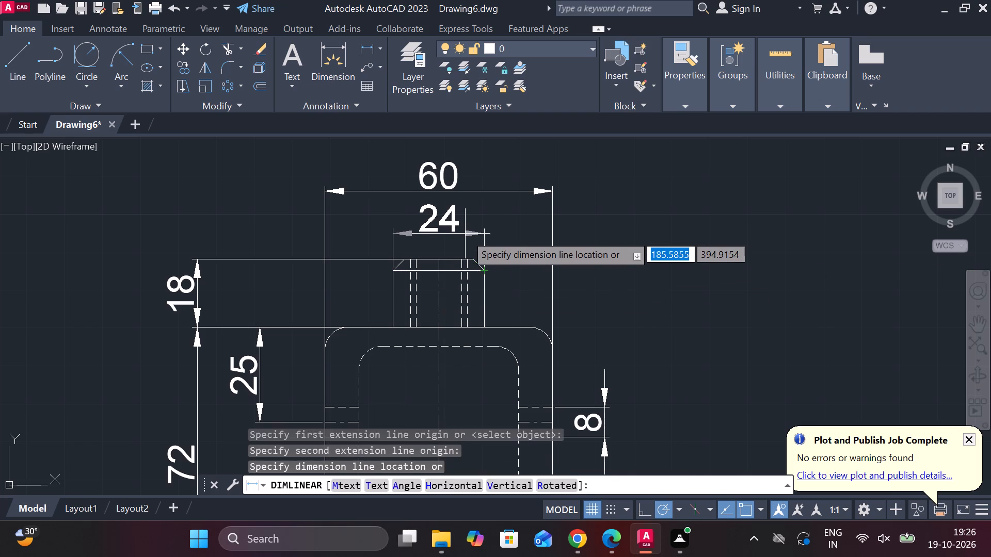
pyautogui.click(465, 234)
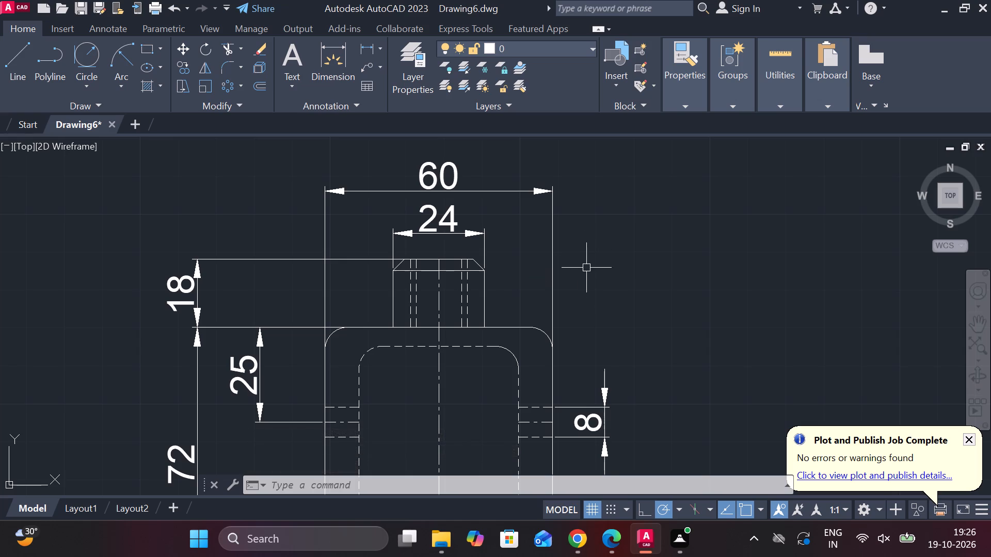
# Add a horizontal linear dimension between the upright's inner vertical dashed lines, placed inside it just above the side holes.
pyautogui.moveTo(659, 316); pyautogui.dragTo(650, 215, button='middle')
pyautogui.press('space')
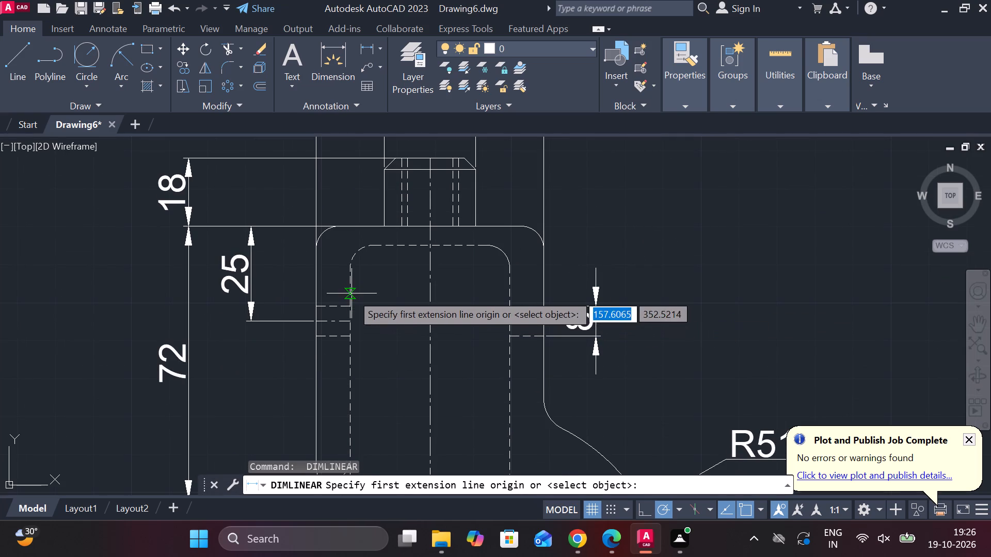
pyautogui.click(351, 293)
pyautogui.click(504, 297)
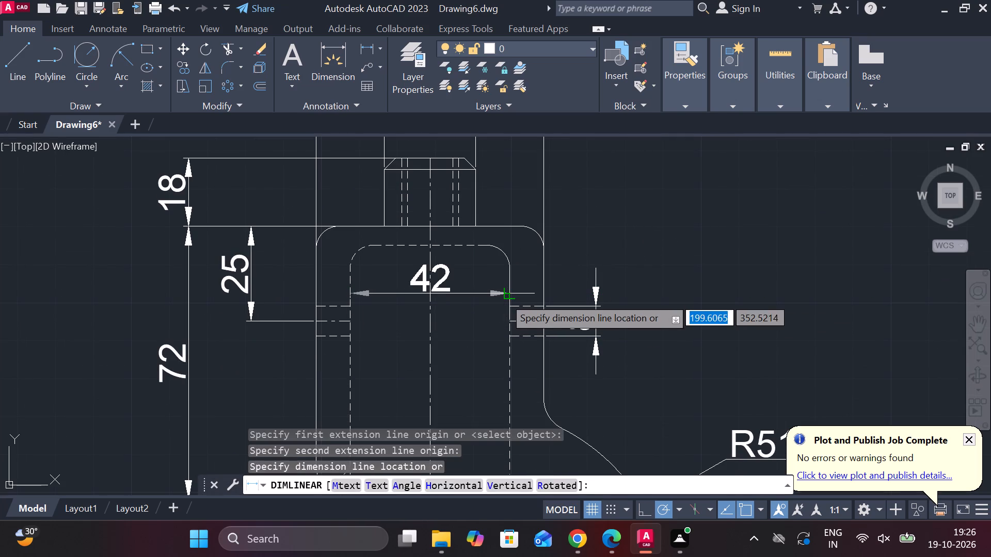
pyautogui.click(447, 294)
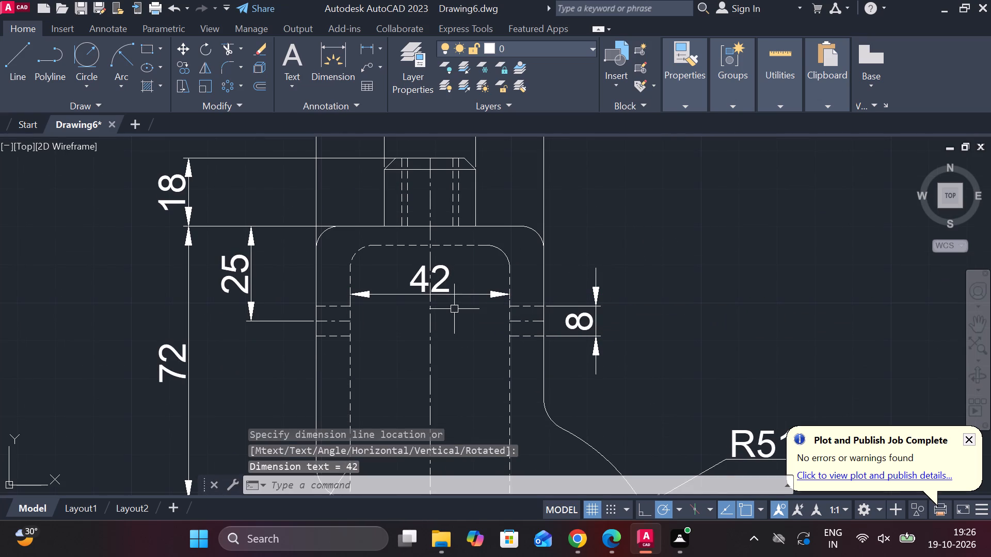
# Add a radius dimension to the large curved upper edge of the jaw opening, with its text inside the opening.
pyautogui.scroll(-2, 457, 314)
pyautogui.moveTo(458, 346); pyautogui.dragTo(457, 223, button='middle')
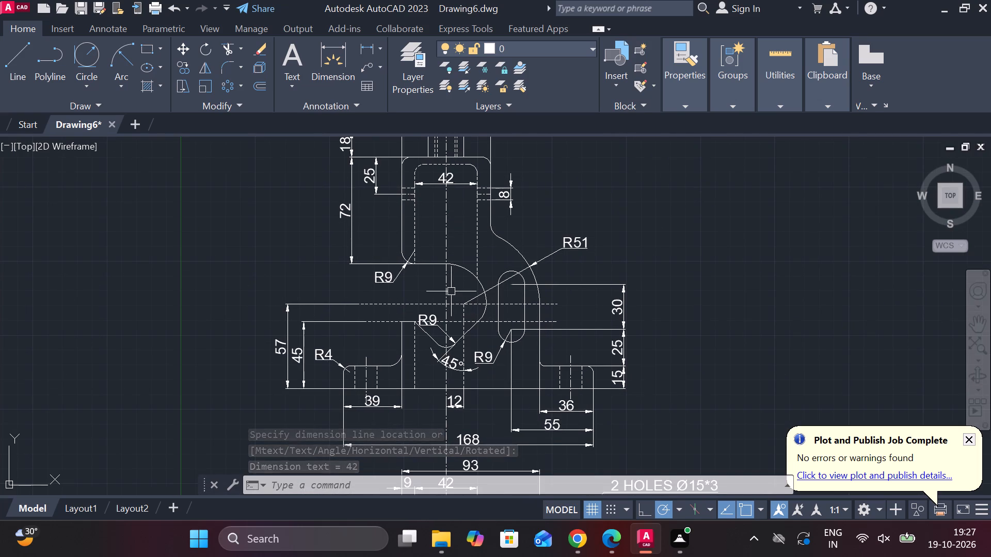
pyautogui.scroll(1, 451, 291)
pyautogui.click(377, 45)
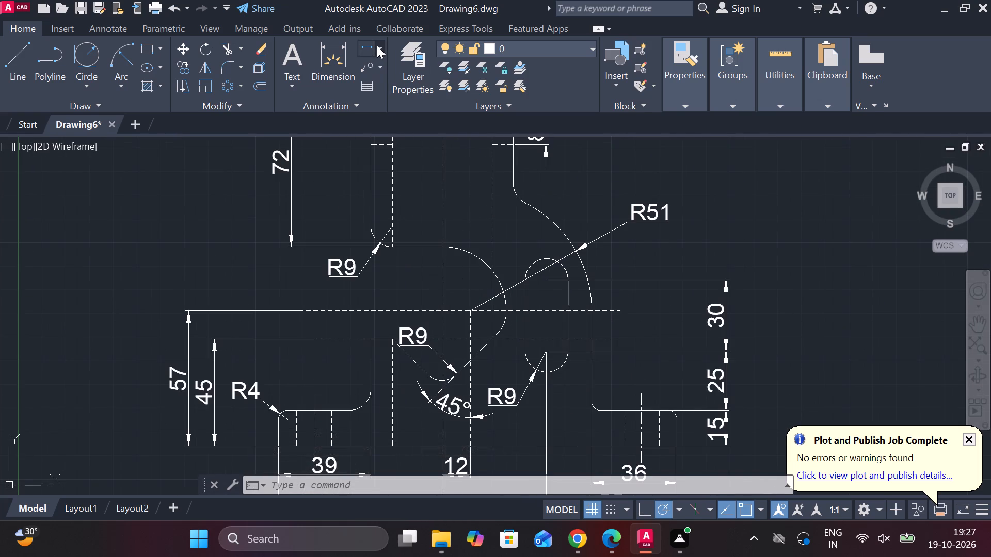
pyautogui.click(402, 201)
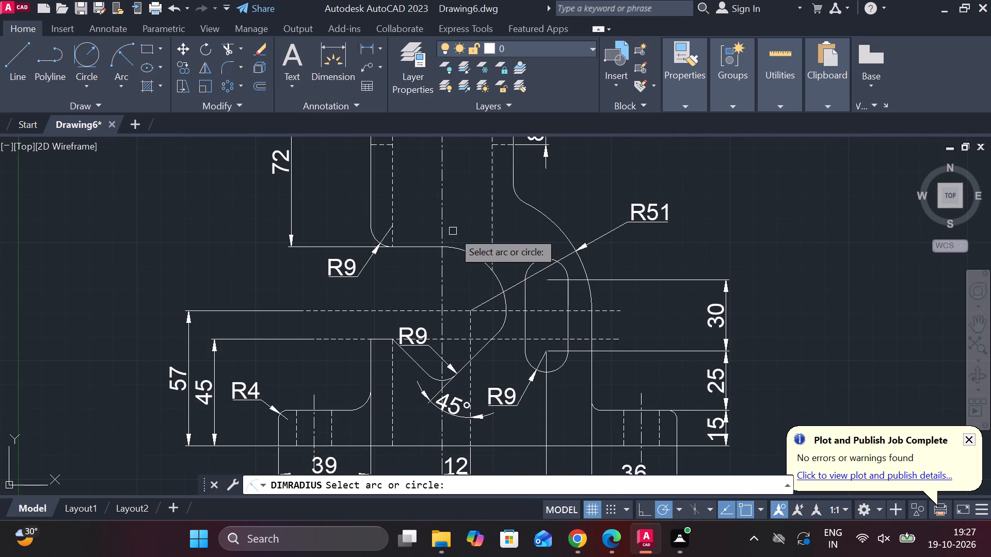
pyautogui.click(466, 255)
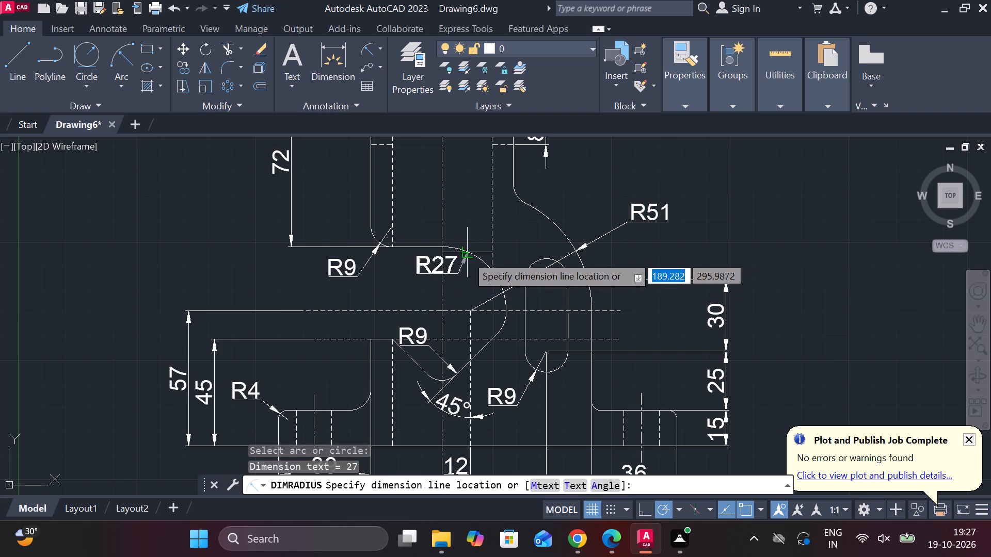
pyautogui.click(466, 255)
# Add a radius dimension to the fillet where the left foot meets the upright, with its text above the foot.
pyautogui.scroll(-1, 595, 271)
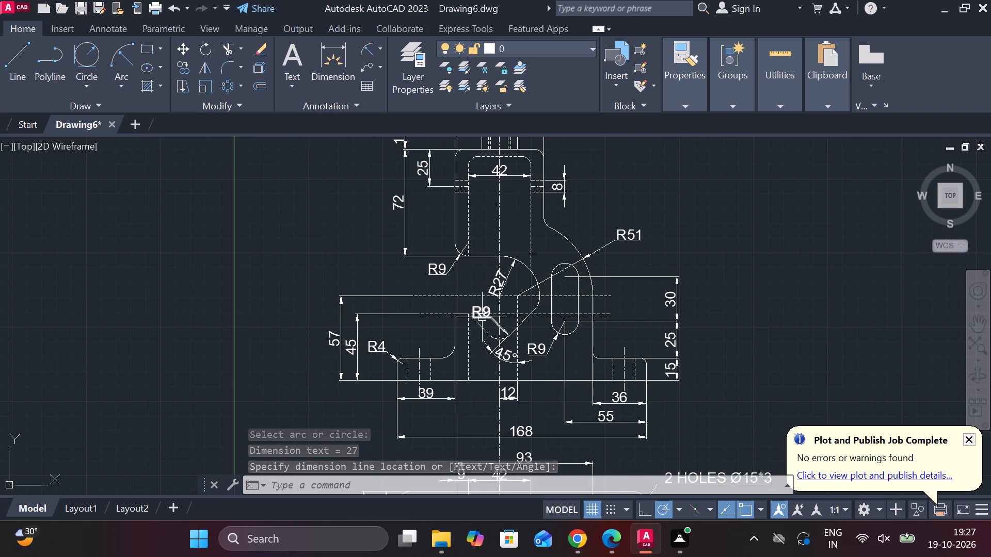
pyautogui.scroll(1, 444, 336)
pyautogui.press('space')
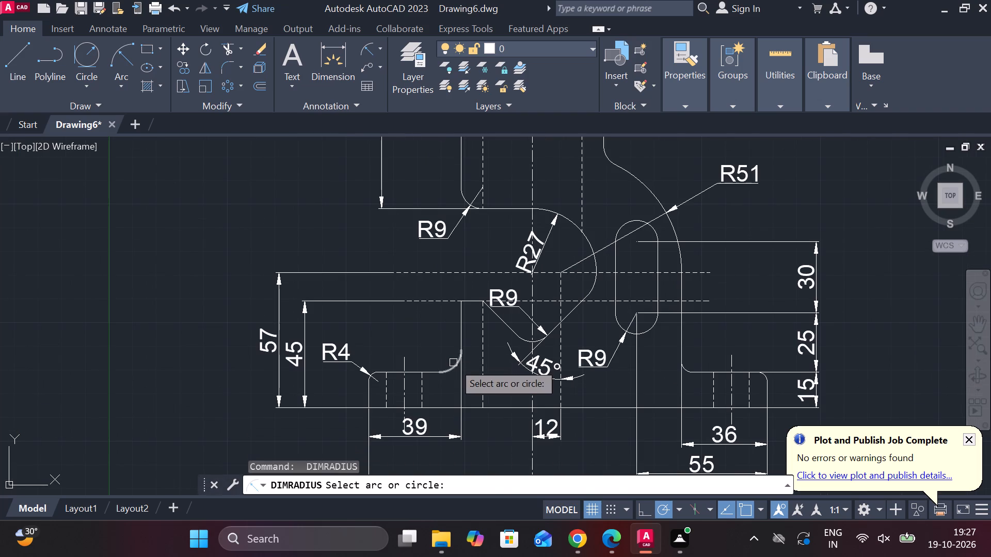
pyautogui.click(453, 363)
pyautogui.click(453, 361)
pyautogui.scroll(-1, 492, 332)
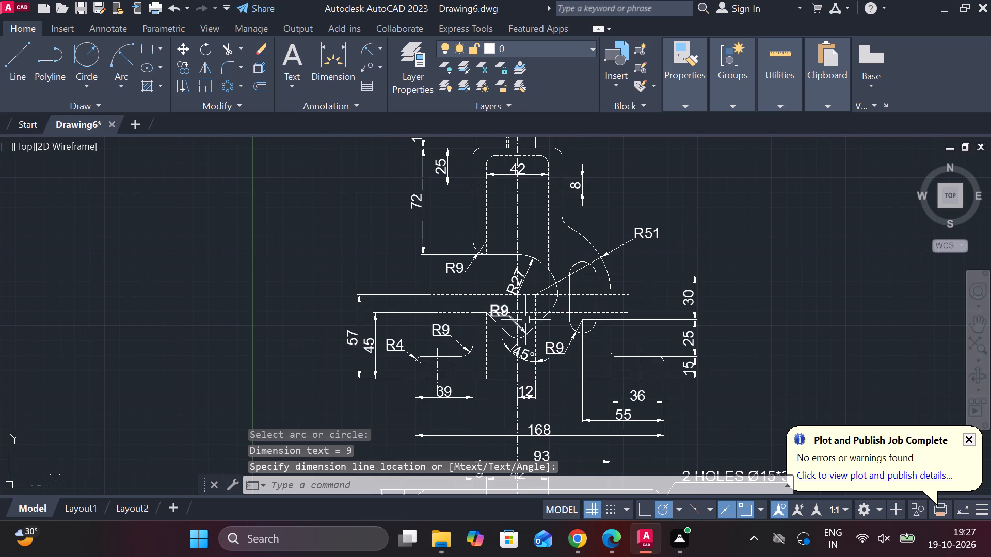
# Add a radius dimension to the small fillet where the right foot meets the body, with its text above the foot.
pyautogui.scroll(1, 610, 334)
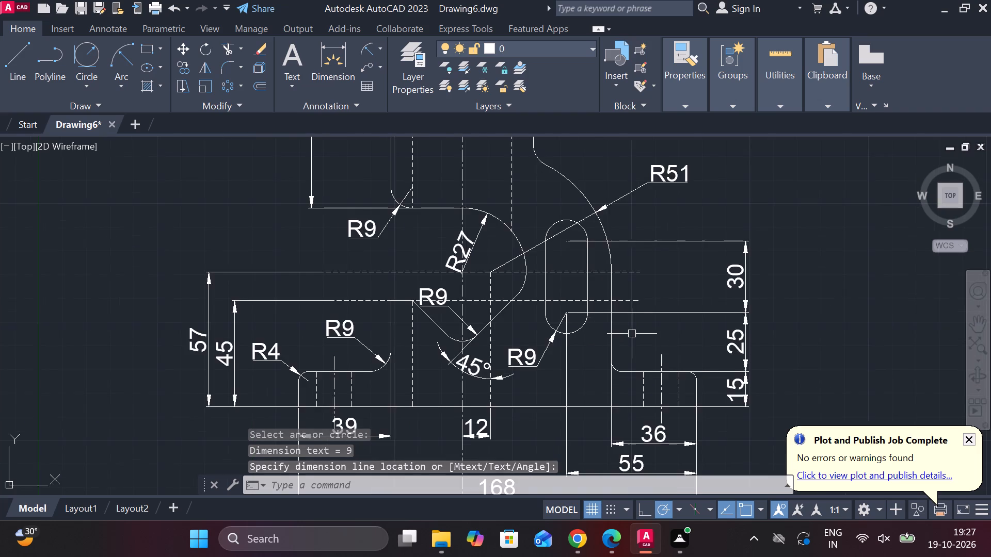
pyautogui.moveTo(630, 334); pyautogui.dragTo(605, 262, button='middle')
pyautogui.scroll(1, 605, 282)
pyautogui.press('space')
pyautogui.click(585, 305)
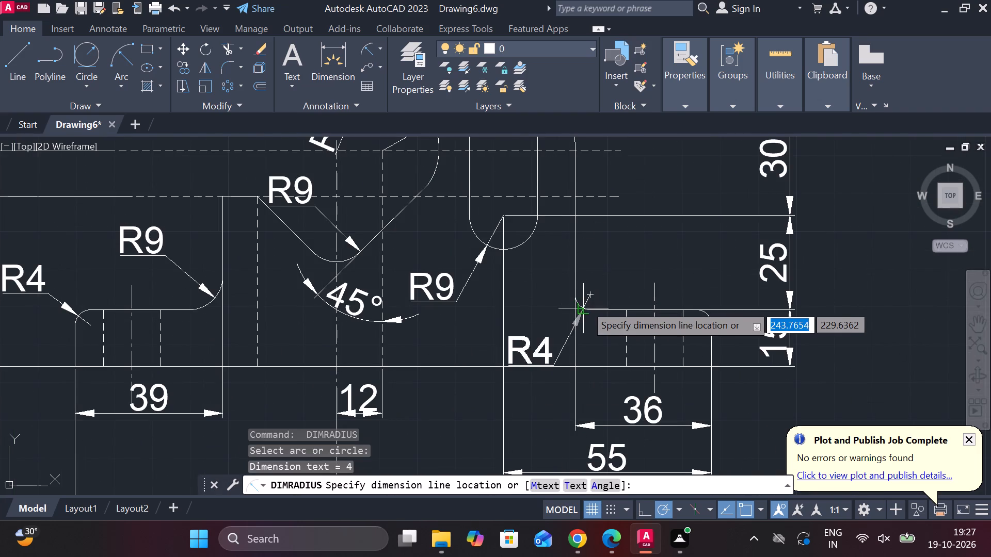
pyautogui.click(618, 281)
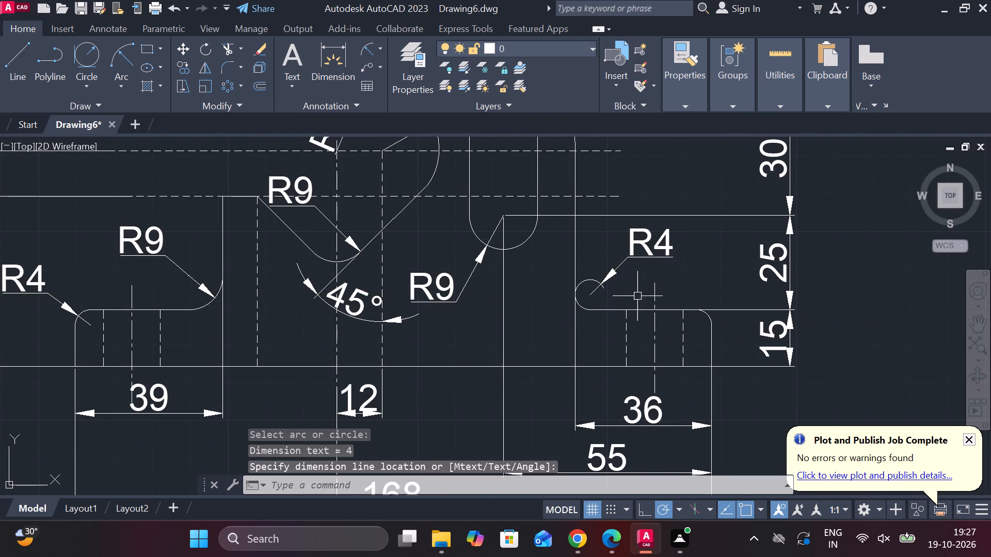
# Draw two horizontal lines from the top and bottom corners of the boss's right chamfer, extending past the upright's right edge.
pyautogui.scroll(-1, 637, 296)
pyautogui.scroll(-1, 542, 297)
pyautogui.moveTo(493, 259); pyautogui.dragTo(474, 294, button='middle')
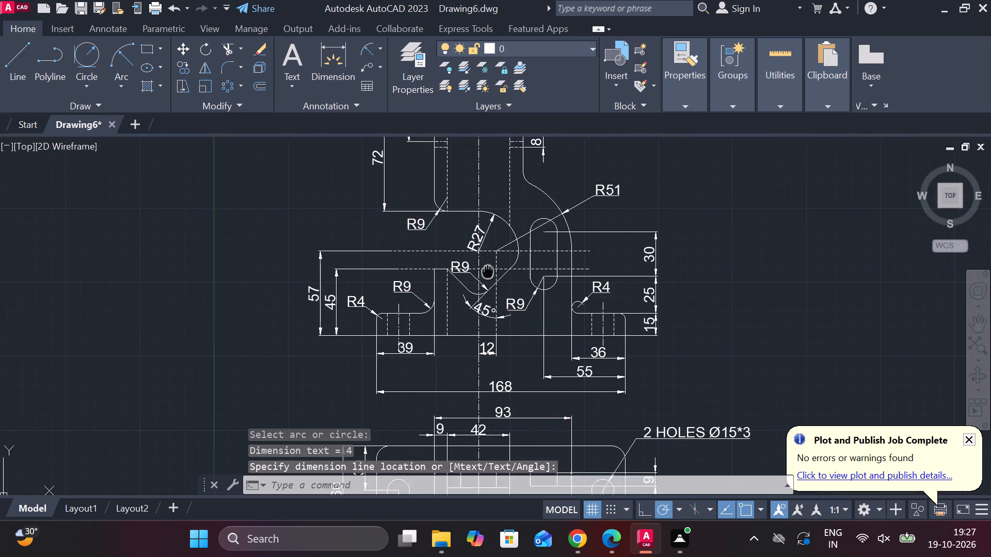
pyautogui.moveTo(474, 294); pyautogui.dragTo(449, 327, button='middle')
pyautogui.moveTo(476, 313); pyautogui.dragTo(487, 367, button='middle')
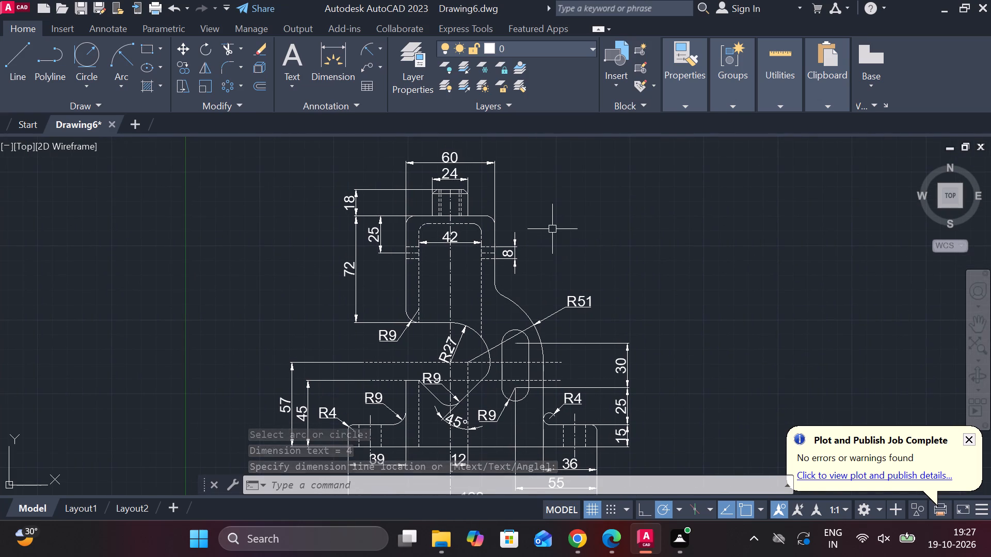
pyautogui.scroll(1, 541, 222)
pyautogui.moveTo(552, 225); pyautogui.dragTo(556, 293, button='middle')
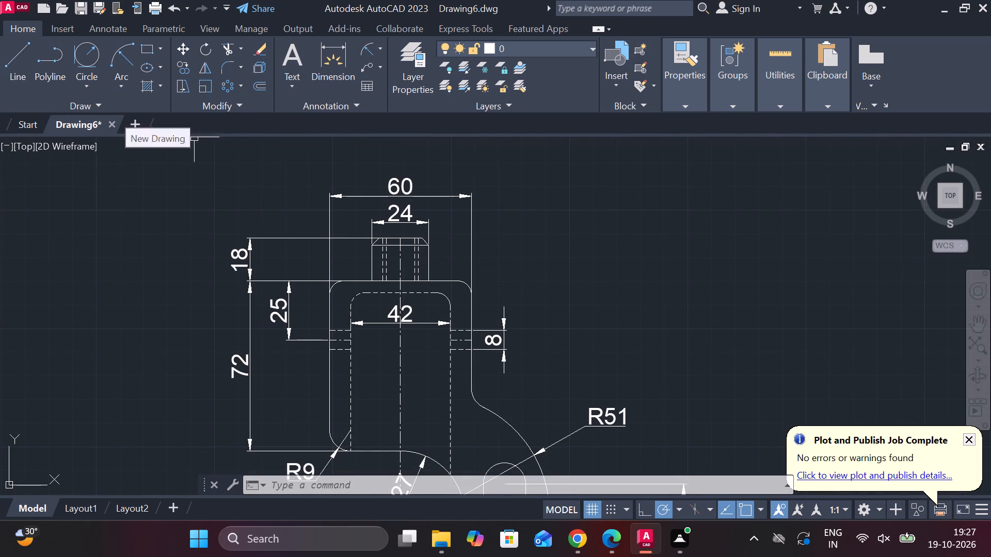
pyautogui.click(22, 56)
pyautogui.scroll(1, 411, 221)
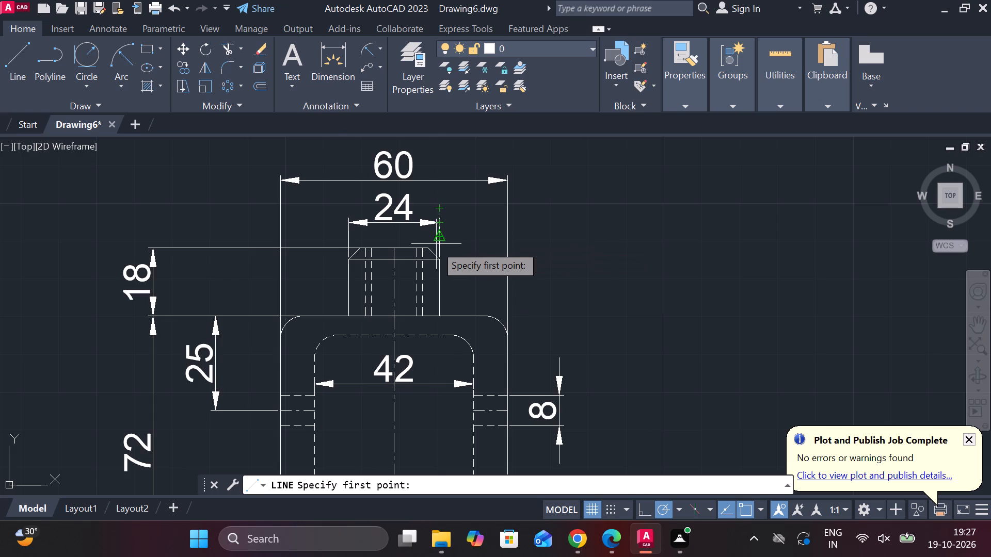
pyautogui.scroll(2, 432, 248)
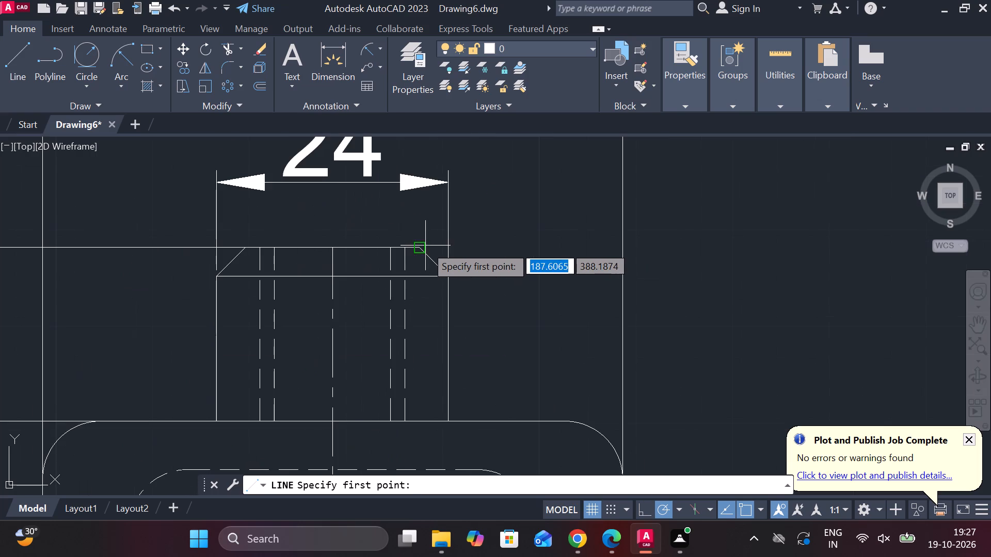
pyautogui.click(424, 245)
pyautogui.click(680, 249)
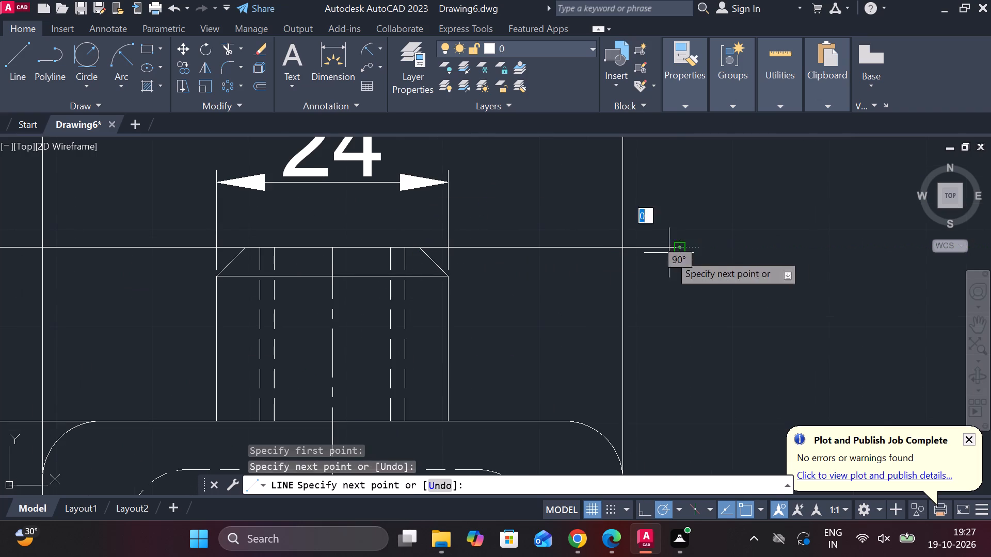
pyautogui.press('Escape')
pyautogui.press('space')
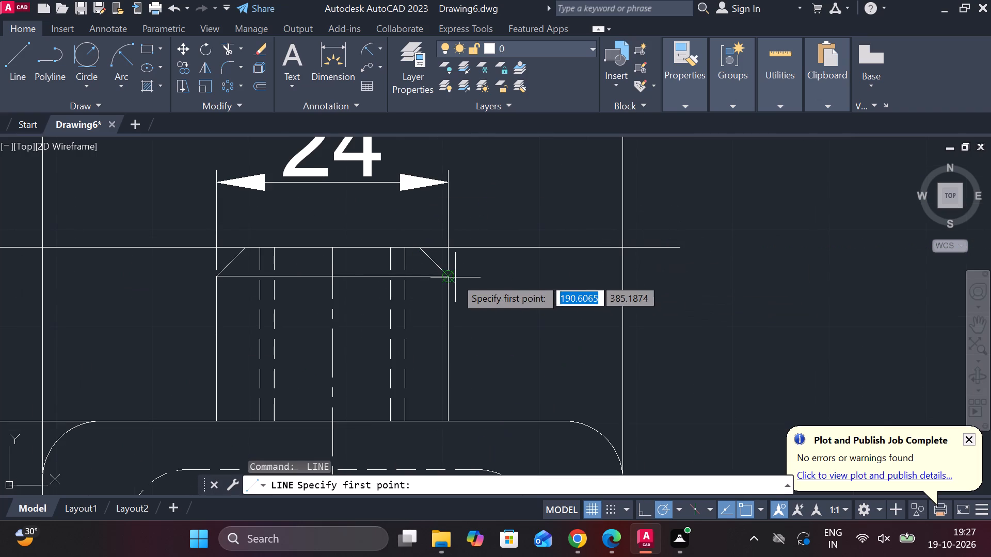
pyautogui.click(455, 277)
pyautogui.click(673, 275)
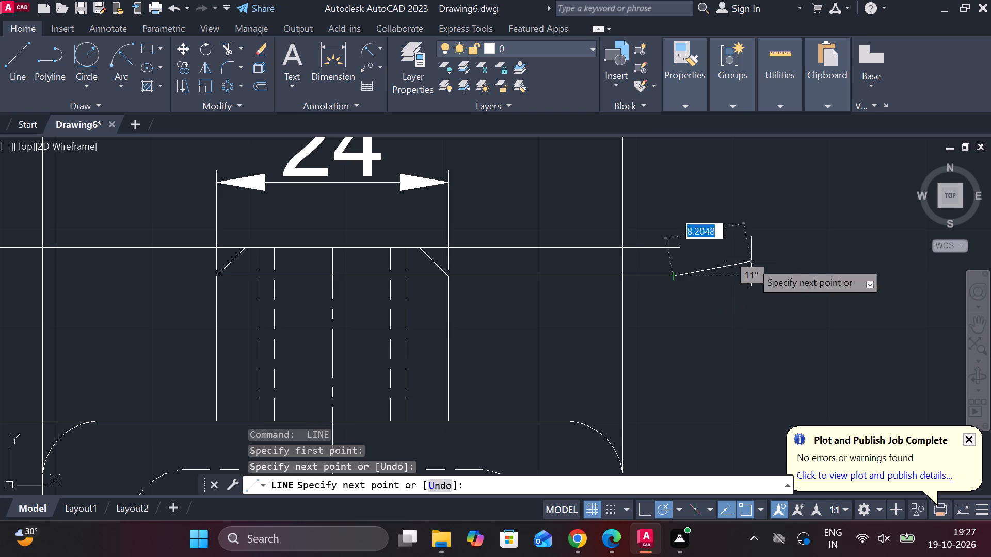
pyautogui.press('Escape')
# Add a vertical linear dimension between the ends of the two chamfer extension lines, placed just to their right.
pyautogui.click(381, 50)
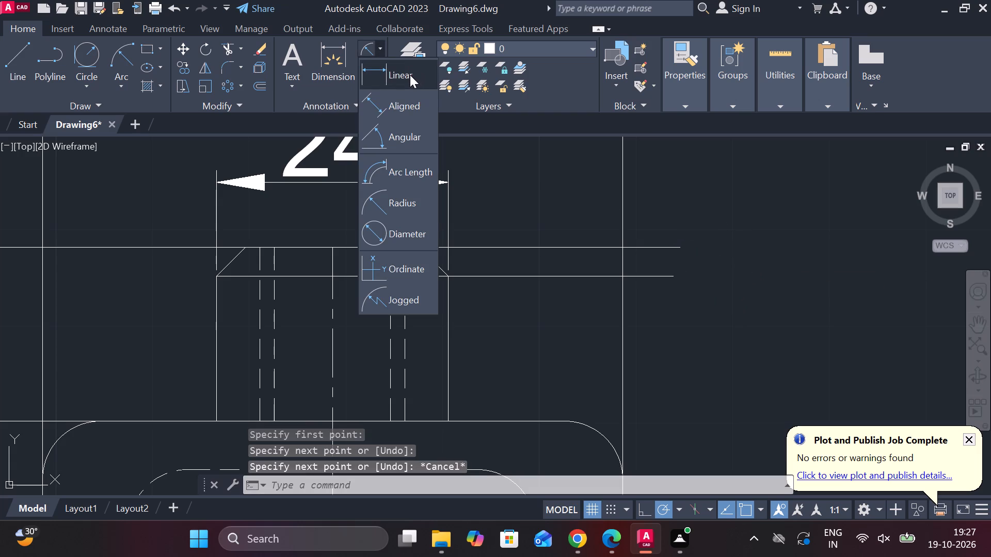
pyautogui.click(410, 75)
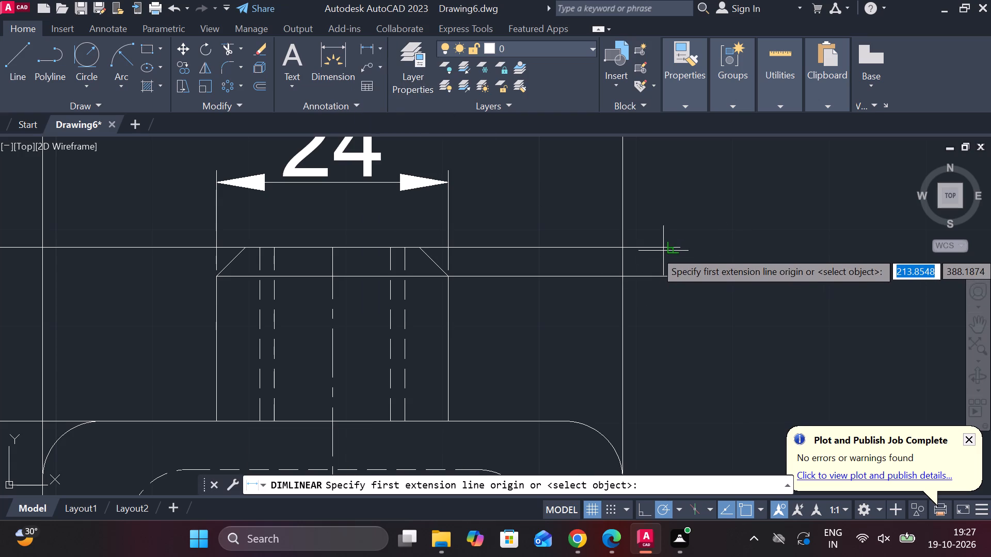
pyautogui.click(663, 251)
pyautogui.click(669, 277)
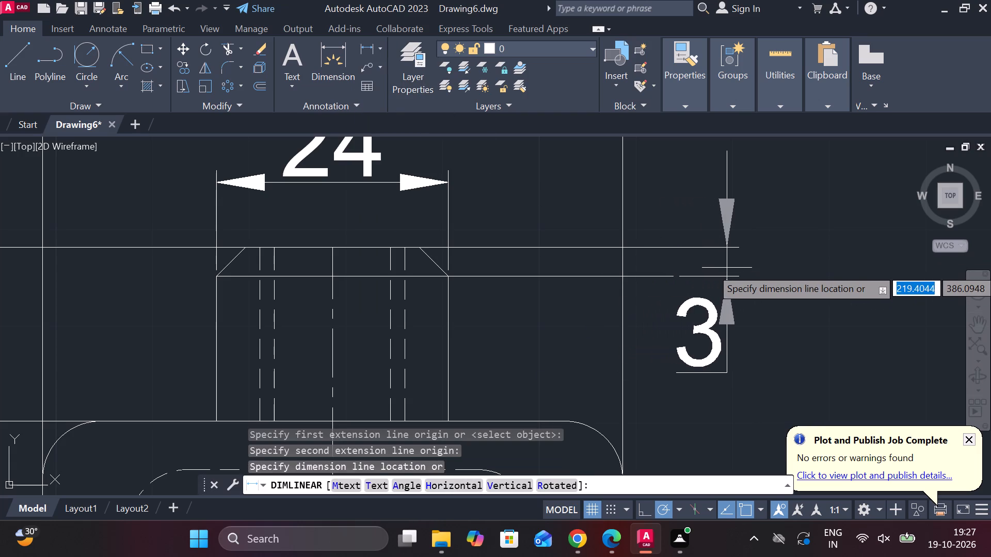
pyautogui.click(732, 268)
# Edit the chamfer dimension's text to read 3*45°, using the degree symbol.
pyautogui.scroll(-1, 752, 280)
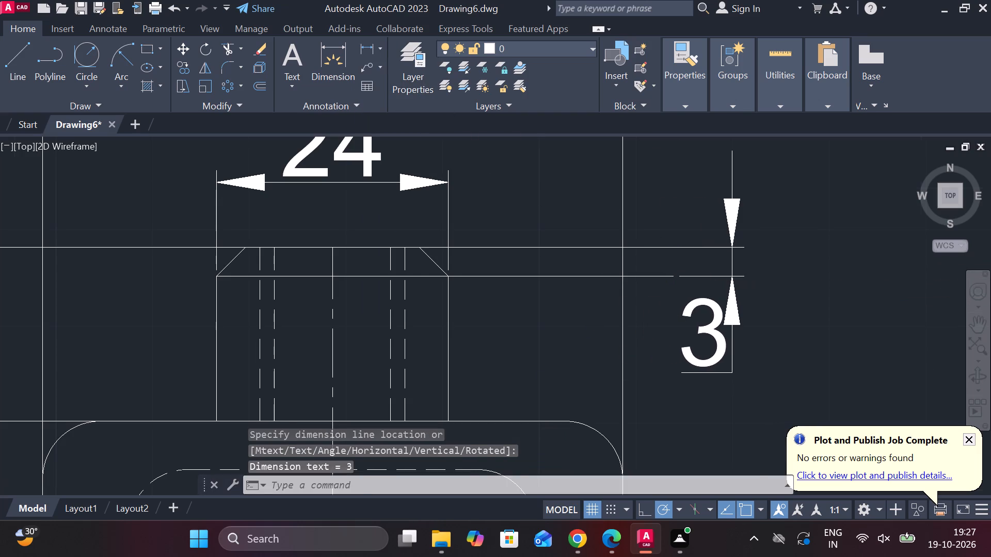
pyautogui.moveTo(751, 279); pyautogui.dragTo(608, 232, button='middle')
pyautogui.doubleClick(588, 255)
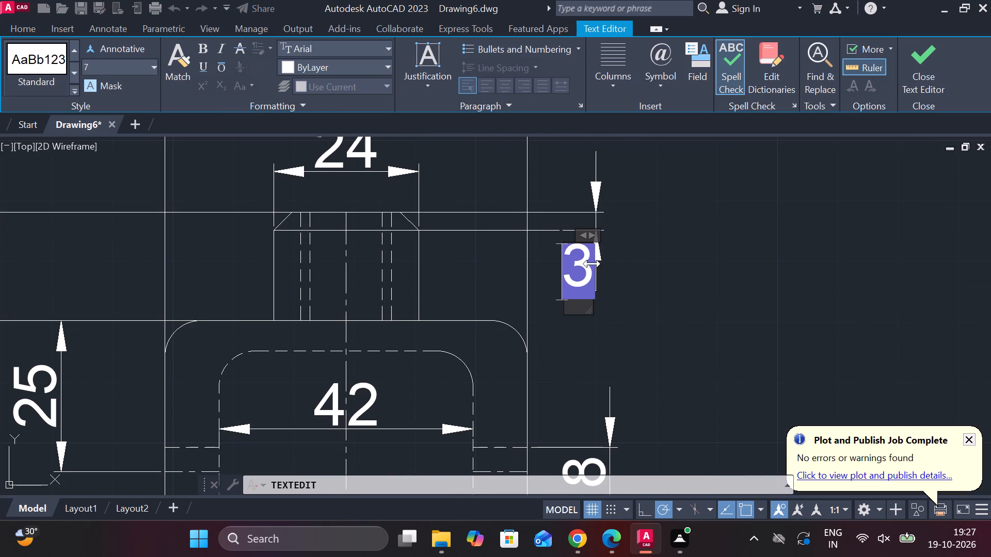
pyautogui.press('Right')
pyautogui.hotkey('shift', '*')
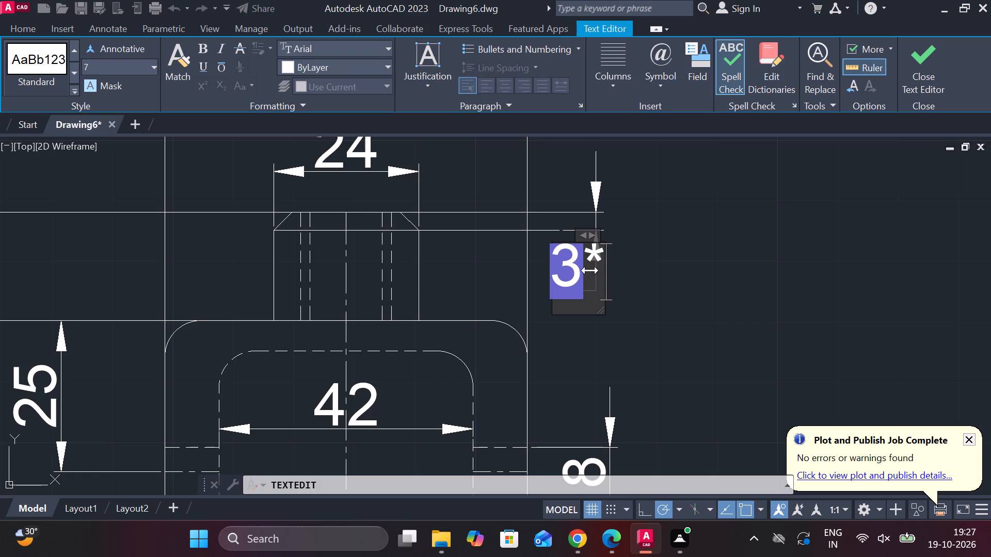
pyautogui.write('45')
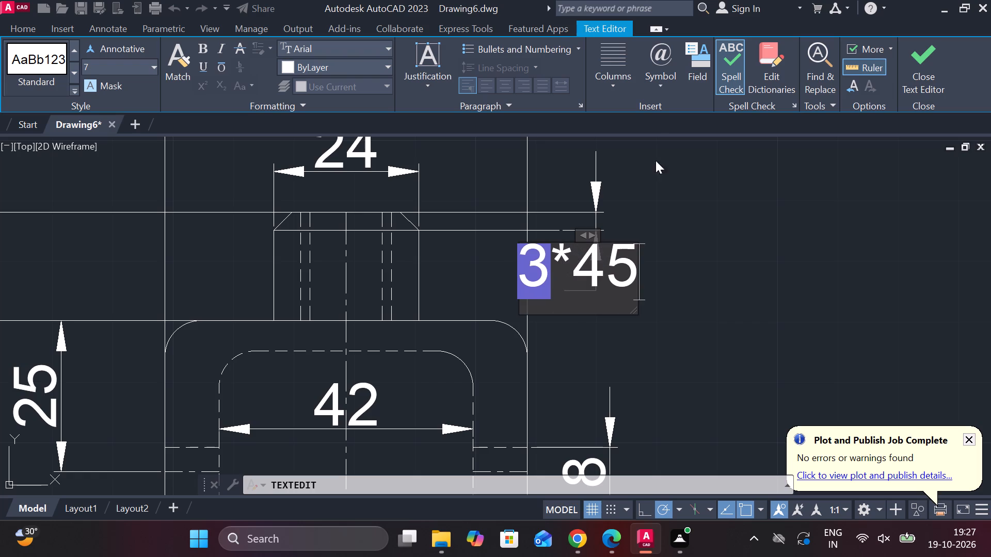
pyautogui.click(651, 81)
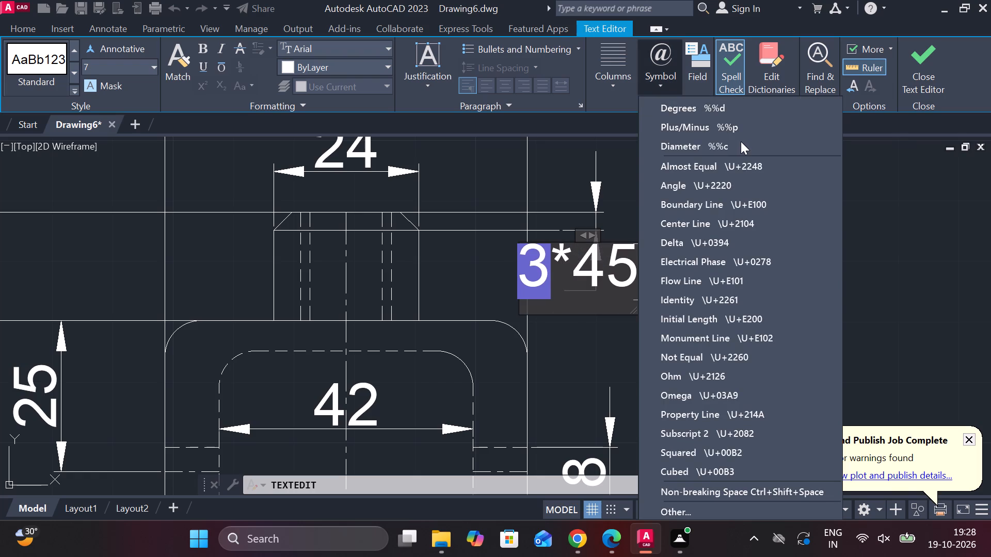
pyautogui.click(689, 113)
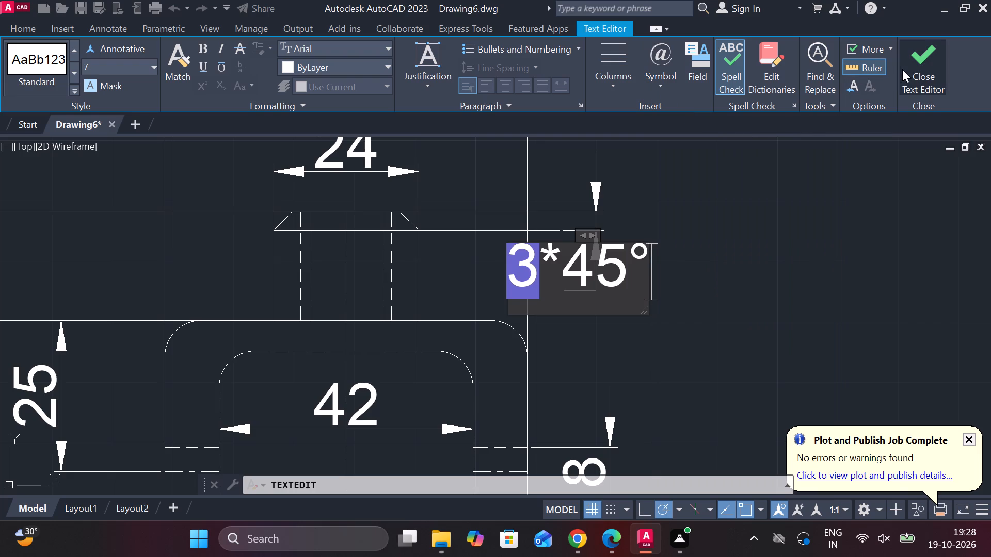
pyautogui.click(902, 67)
pyautogui.scroll(-1, 649, 277)
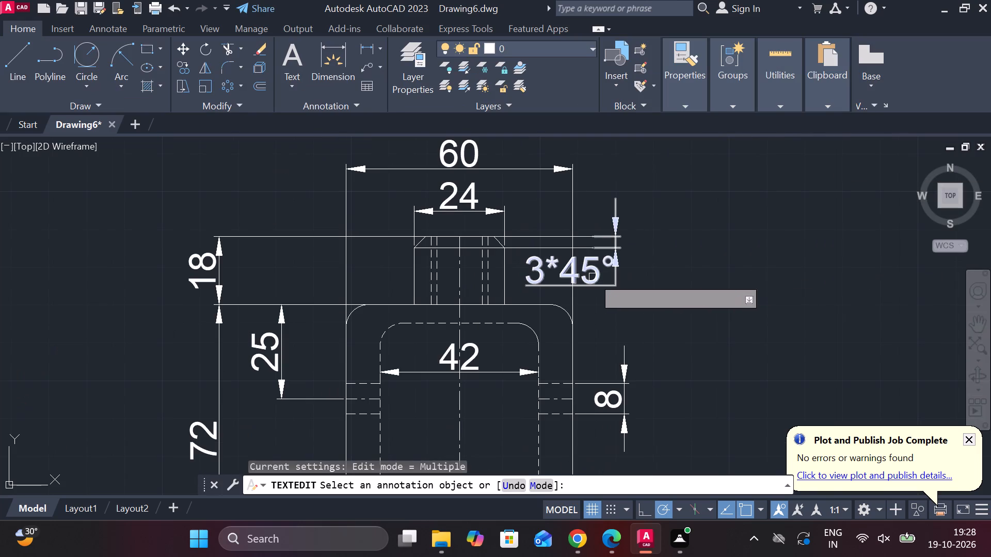
pyautogui.press('Escape')
# Move the 3*45° dimension text above the extension lines, to the right of the 60 dimension.
pyautogui.click(585, 276)
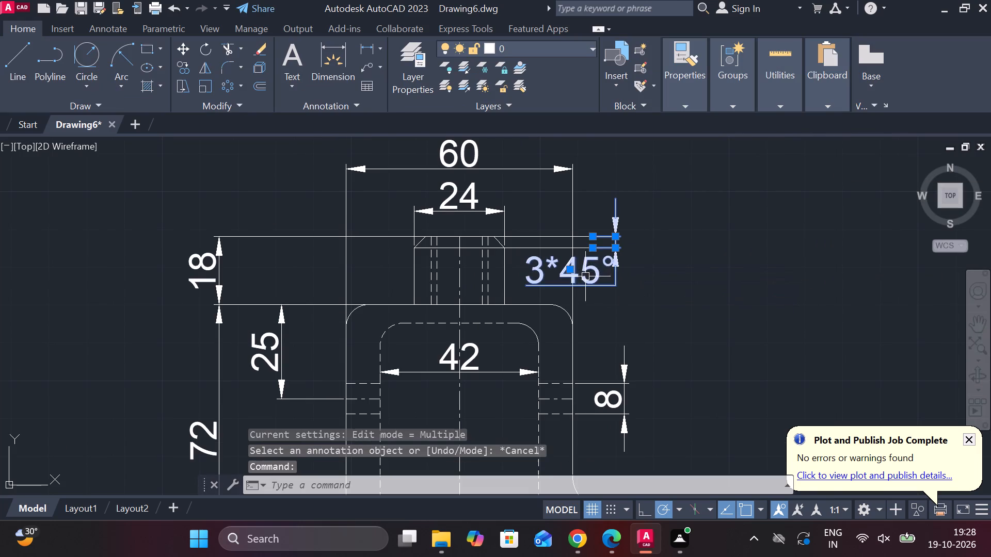
pyautogui.moveTo(572, 271); pyautogui.dragTo(581, 277)
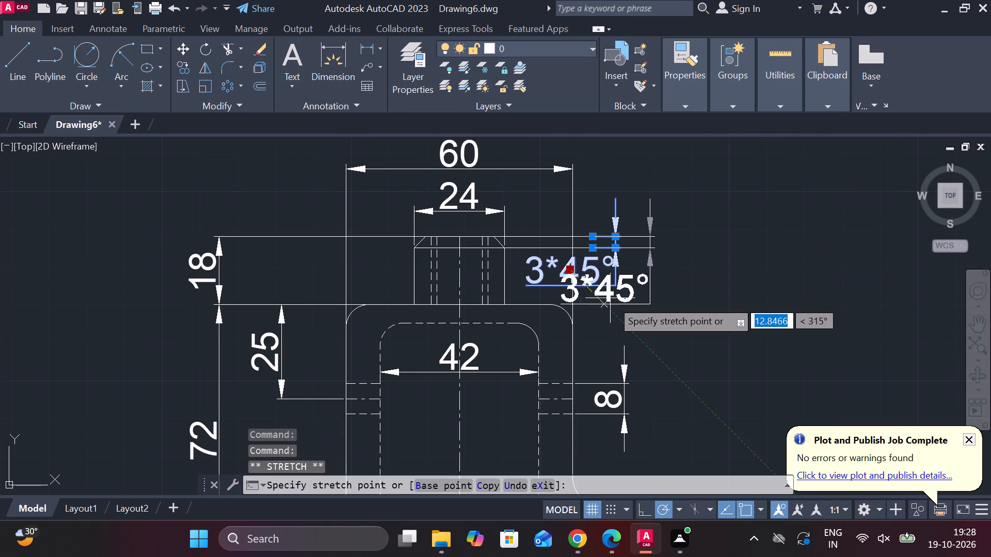
pyautogui.click(646, 199)
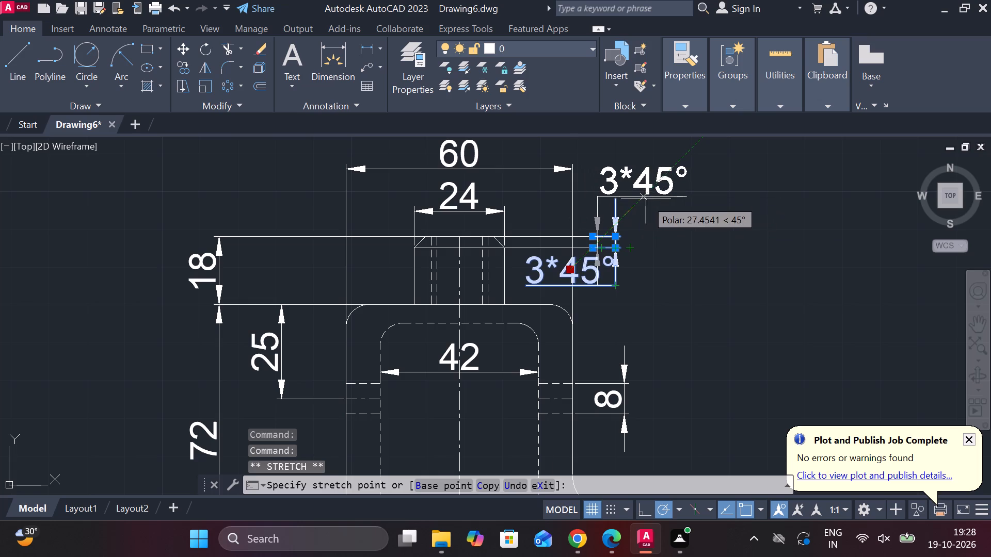
pyautogui.press('Escape')
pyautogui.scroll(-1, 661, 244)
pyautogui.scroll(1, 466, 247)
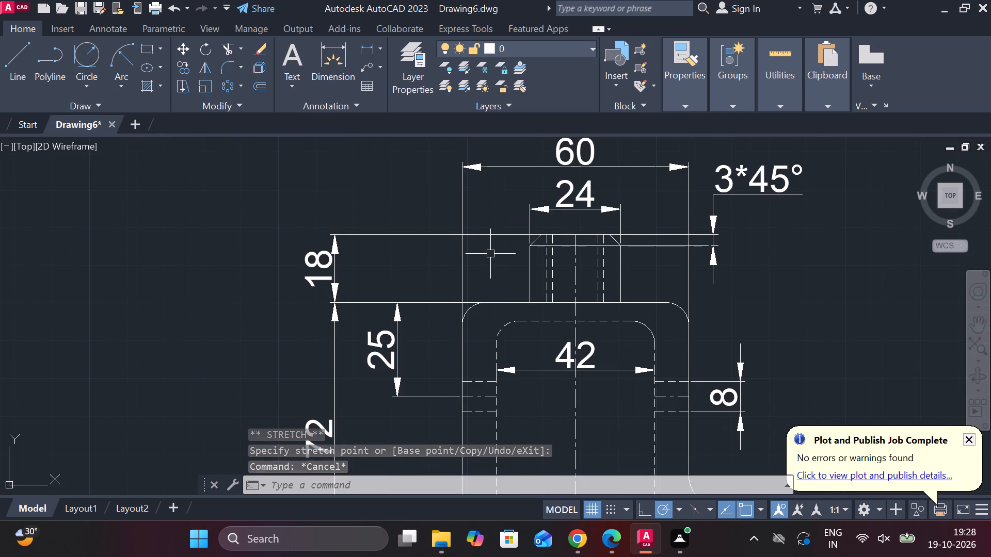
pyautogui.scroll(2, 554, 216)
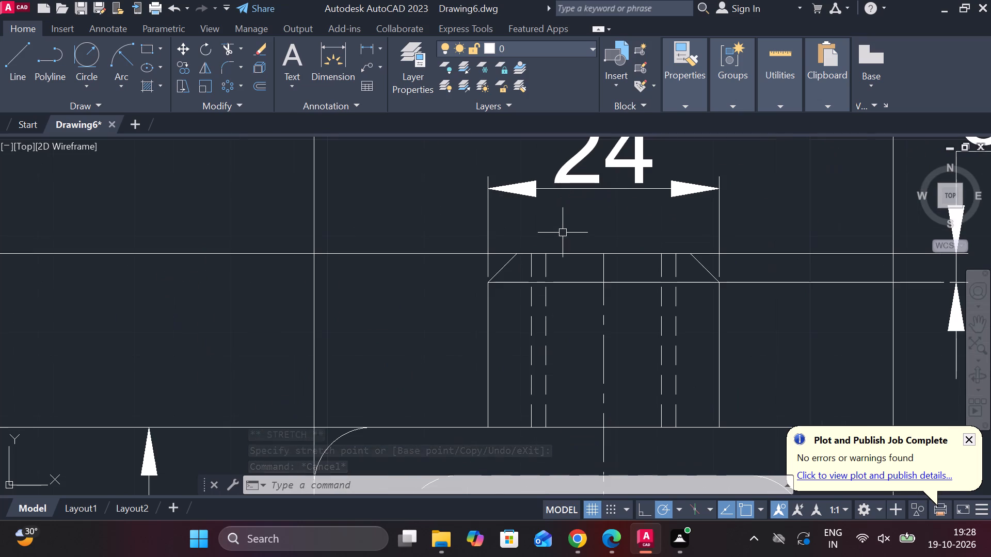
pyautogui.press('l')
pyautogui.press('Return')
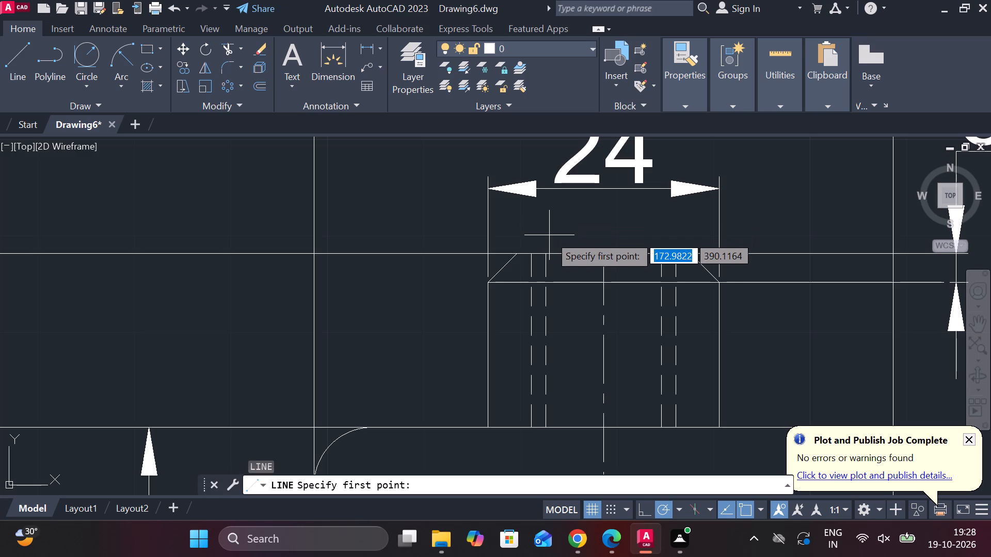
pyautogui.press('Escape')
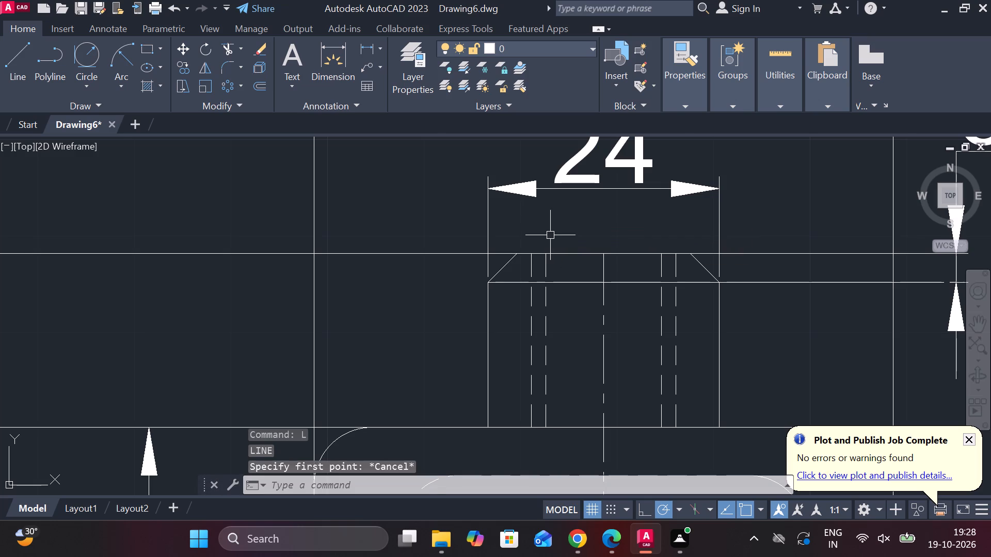
# Add a multileader from the threaded hole's left hidden line at the boss top, landing up to the left, with text SQ THD DIA 15*8.
pyautogui.scroll(1, 573, 240)
pyautogui.scroll(-2, 573, 240)
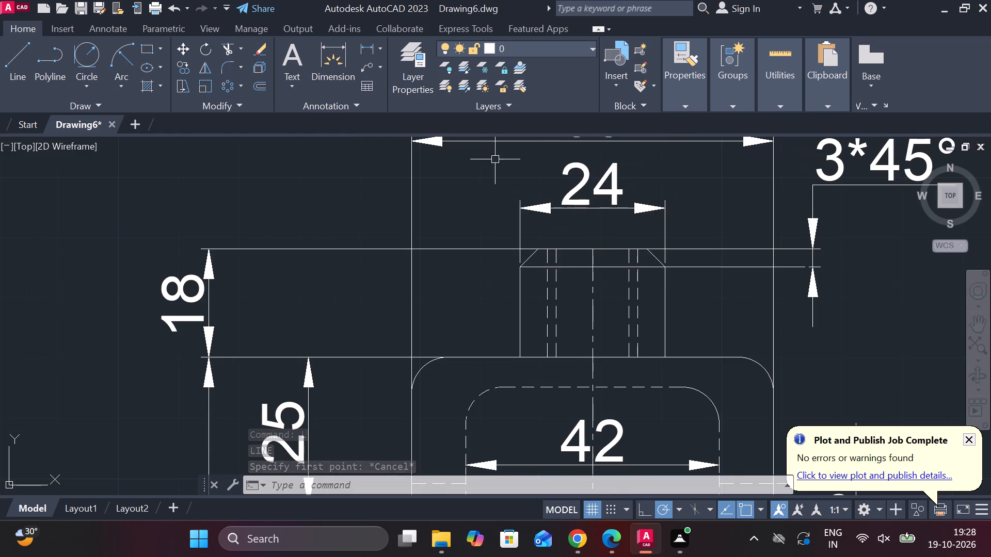
pyautogui.click(363, 71)
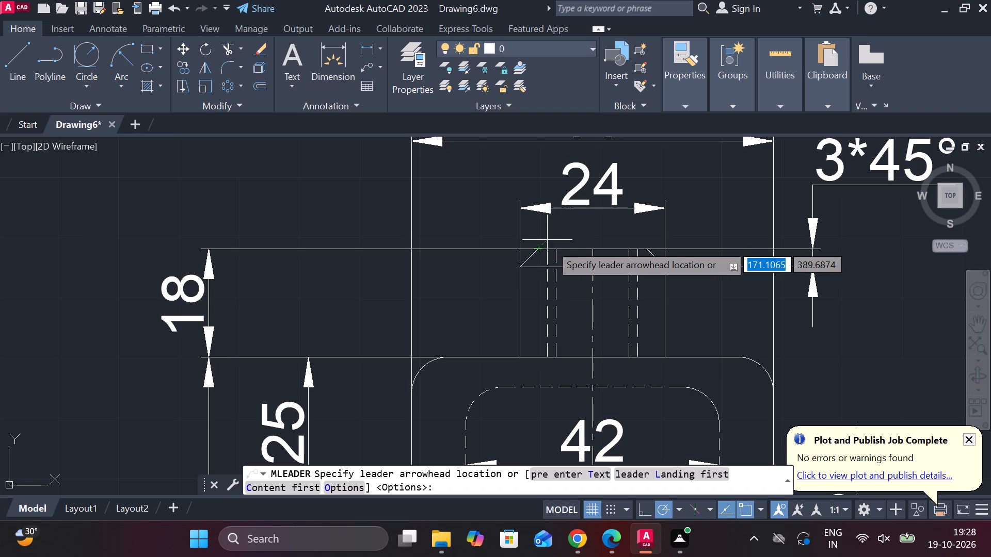
pyautogui.click(553, 252)
pyautogui.scroll(-1, 299, 174)
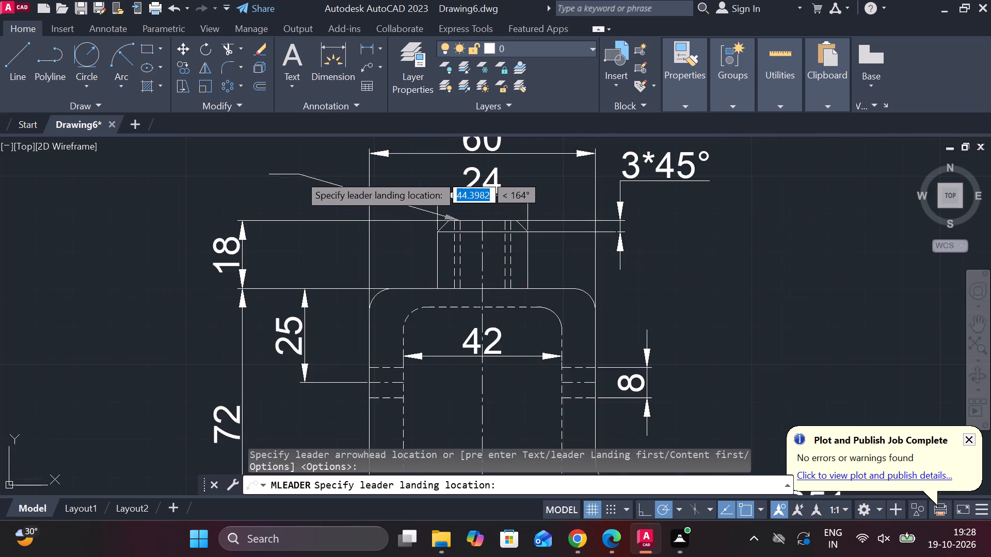
pyautogui.moveTo(308, 175); pyautogui.dragTo(331, 192, button='middle')
pyautogui.click(330, 167)
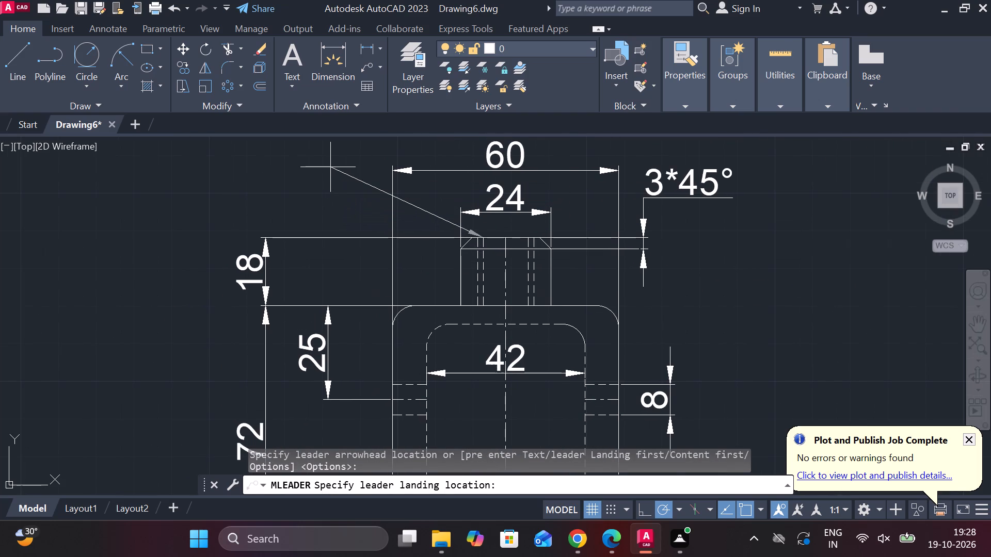
pyautogui.moveTo(284, 184); pyautogui.dragTo(501, 192, button='middle')
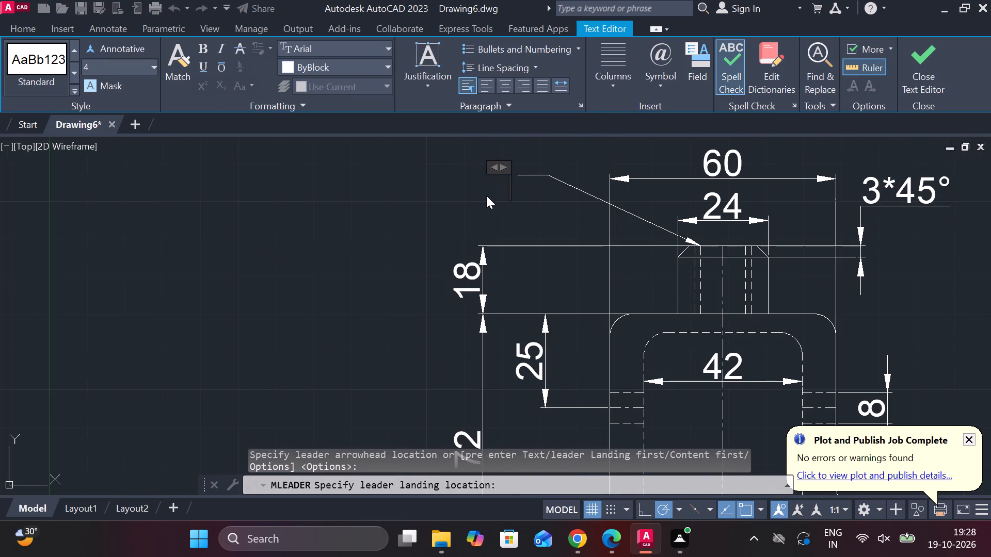
pyautogui.write('SQ')
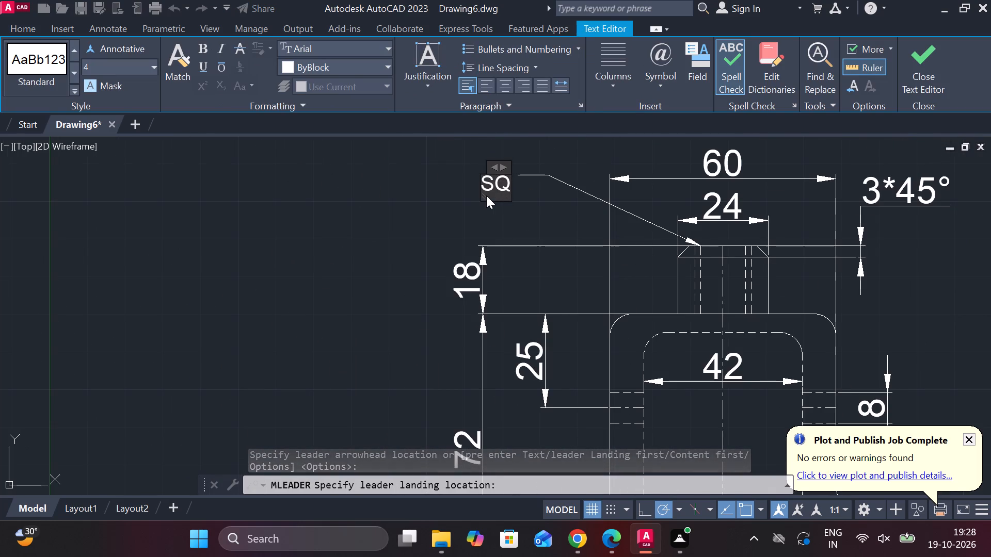
pyautogui.press('space')
pyautogui.write('THD')
pyautogui.press('space')
pyautogui.write('DIA')
pyautogui.press('space')
pyautogui.write('15')
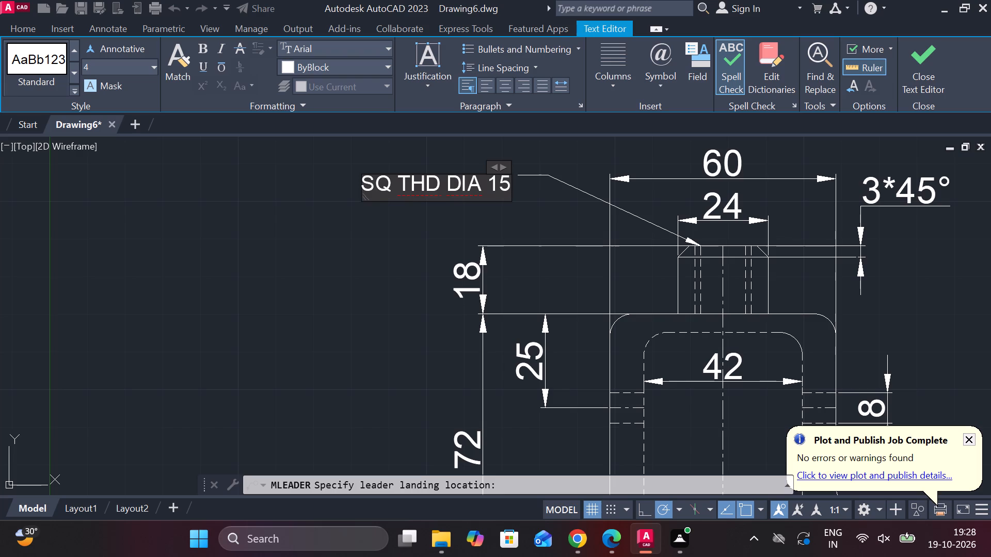
pyautogui.press('BackSpace')
pyautogui.hotkey('shift', '*')
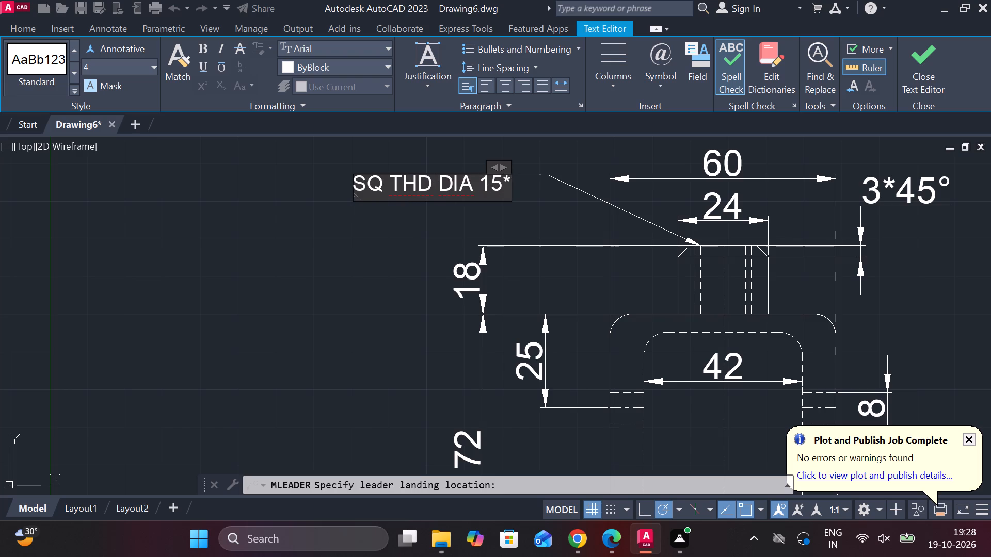
pyautogui.press('8')
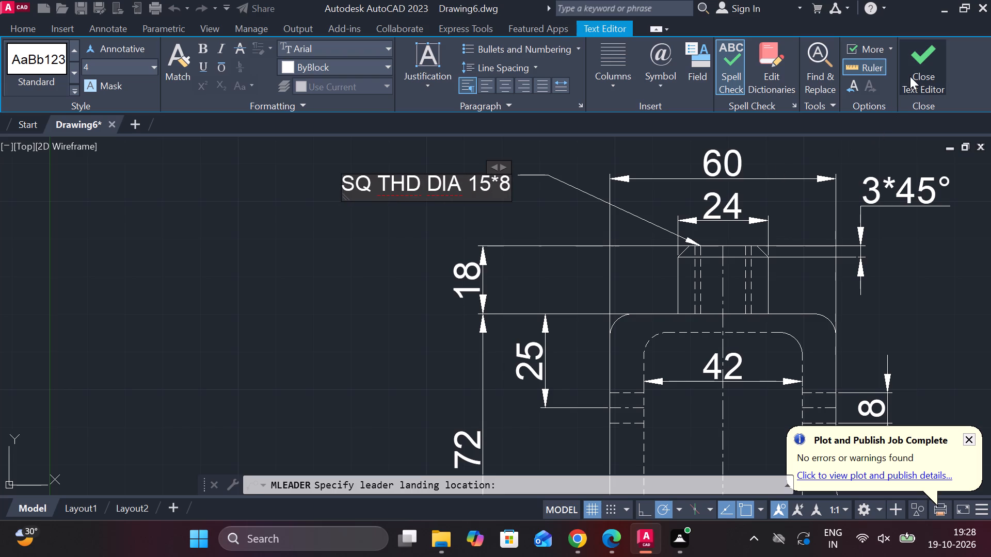
pyautogui.click(910, 76)
# Hatch the left and right cut sections of the upright in the plate view with the ANSI32 pattern at scale 0.4.
pyautogui.scroll(-2, 691, 210)
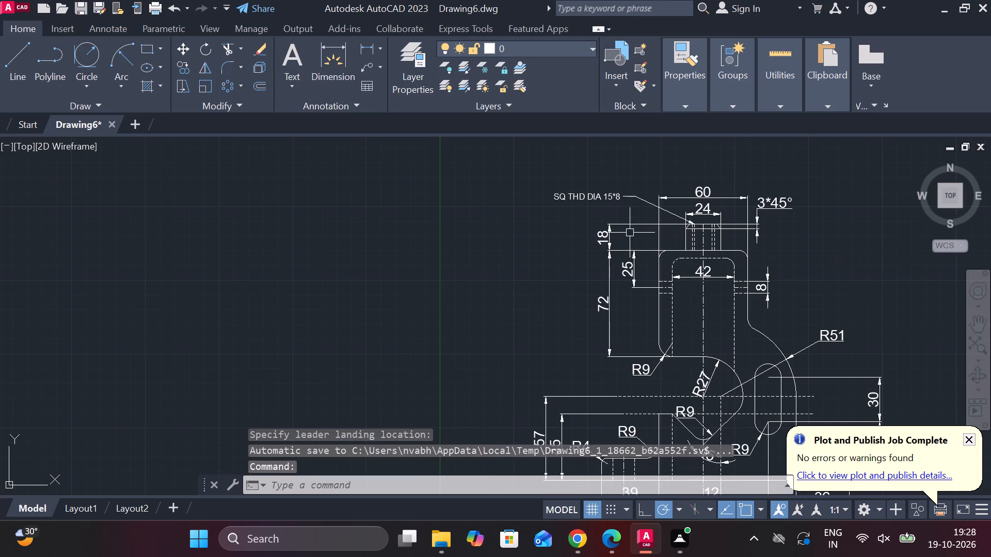
pyautogui.moveTo(599, 233); pyautogui.dragTo(445, 161, button='middle')
pyautogui.moveTo(568, 227); pyautogui.dragTo(373, 182, button='middle')
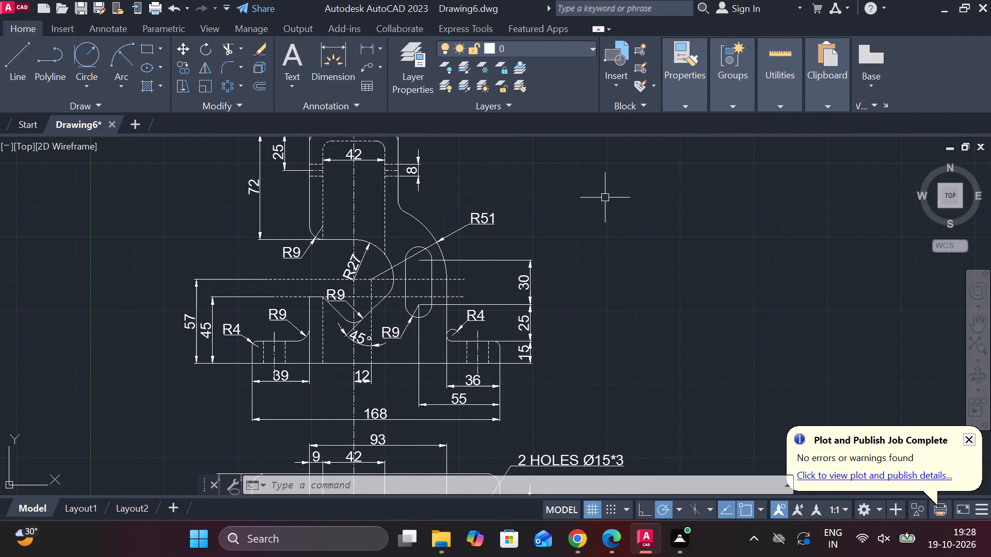
pyautogui.scroll(-1, 612, 259)
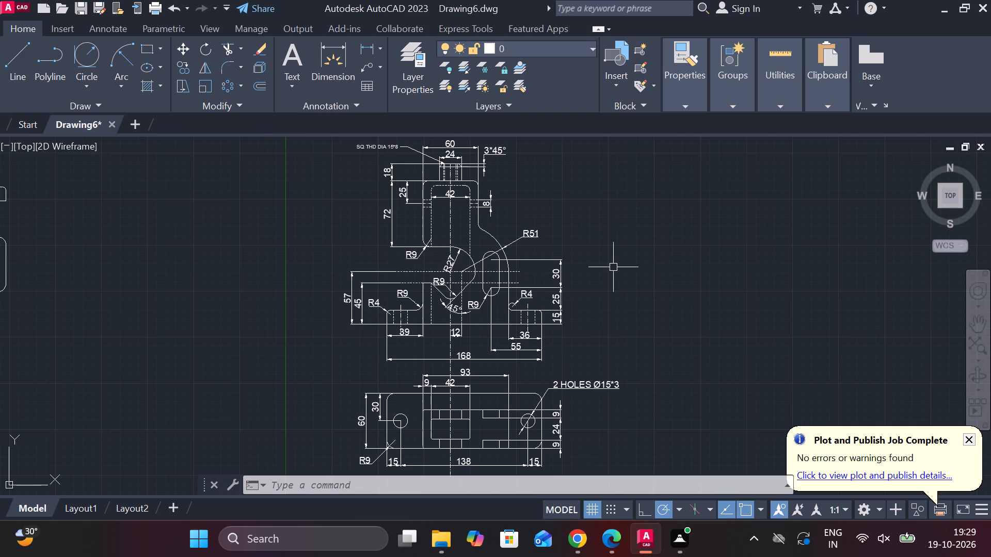
pyautogui.moveTo(616, 346); pyautogui.dragTo(640, 167, button='middle')
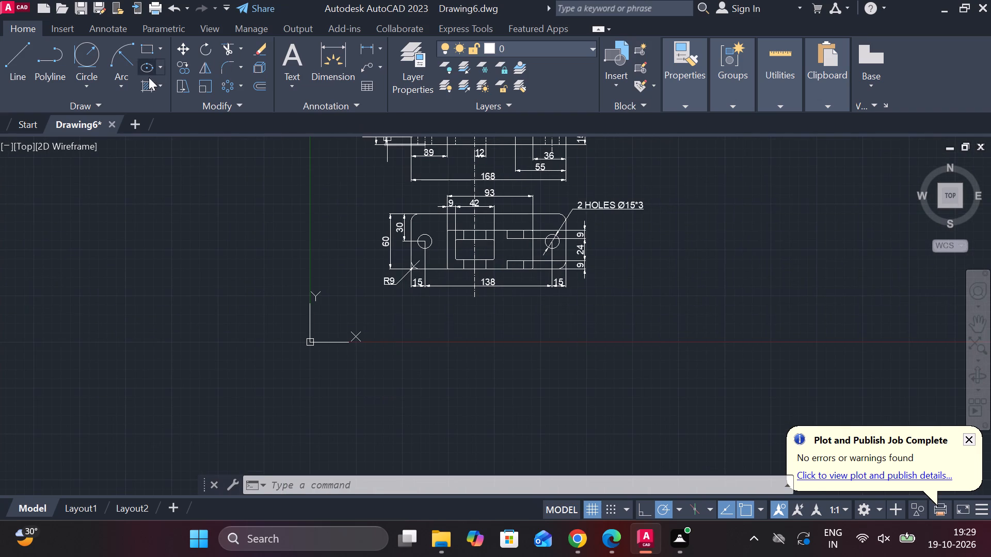
pyautogui.click(143, 85)
pyautogui.click(624, 90)
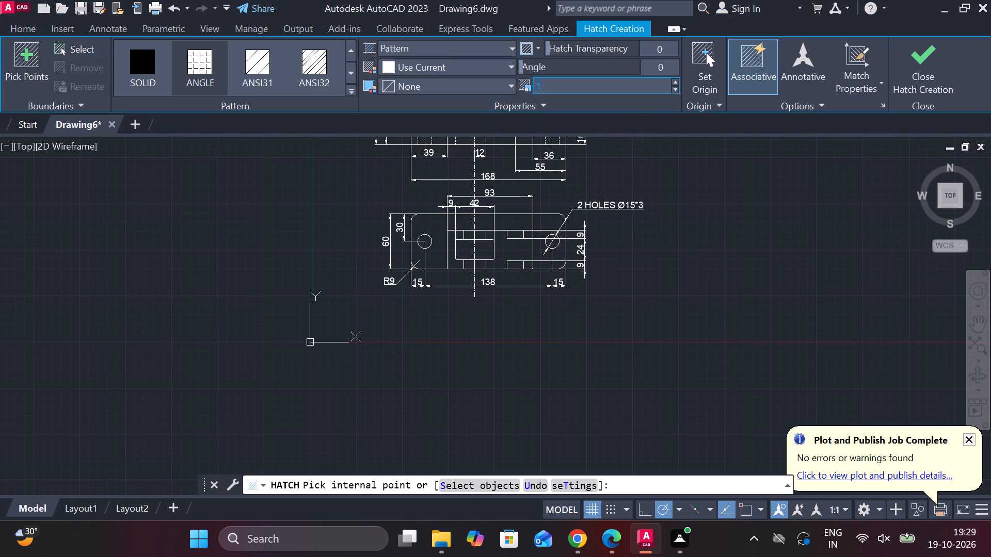
pyautogui.write('.4')
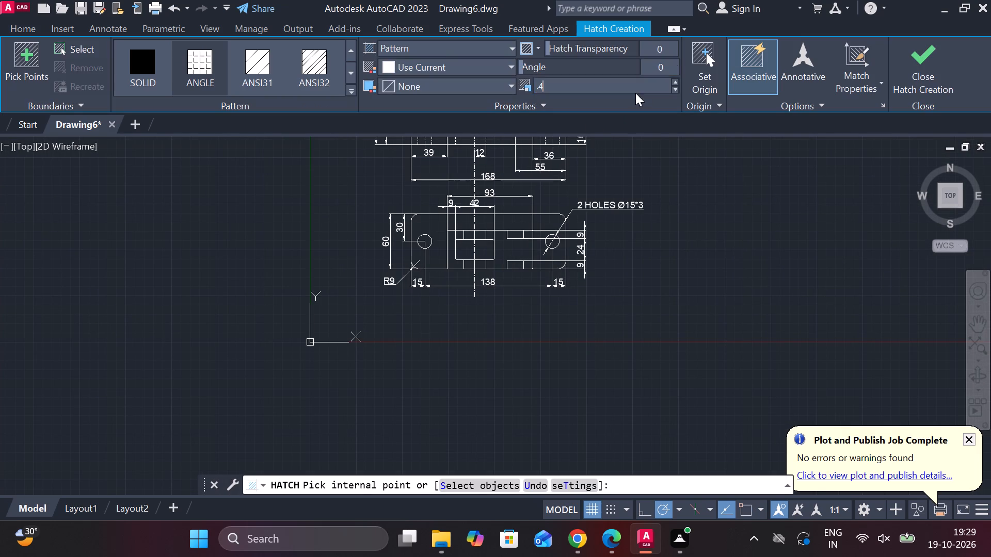
pyautogui.scroll(1, 440, 249)
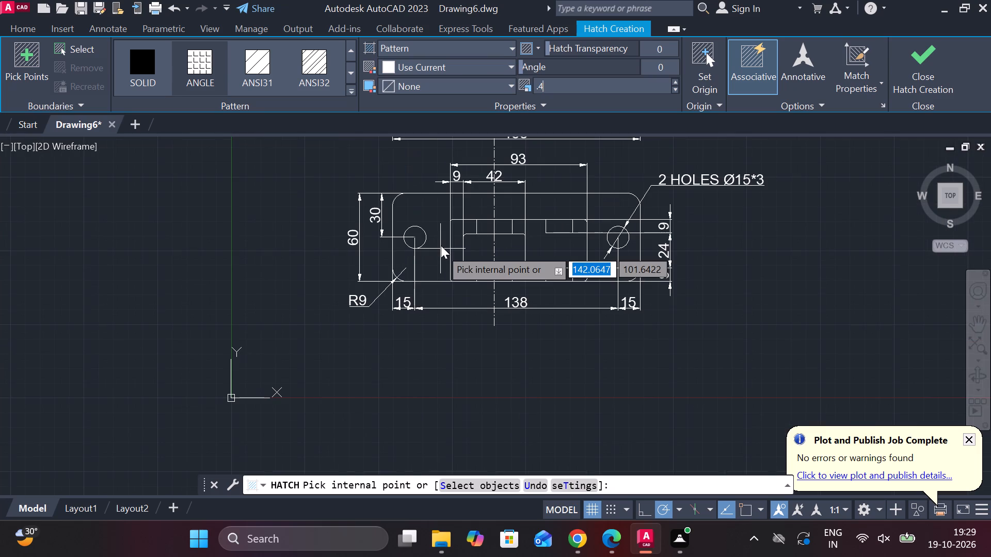
pyautogui.scroll(2, 441, 245)
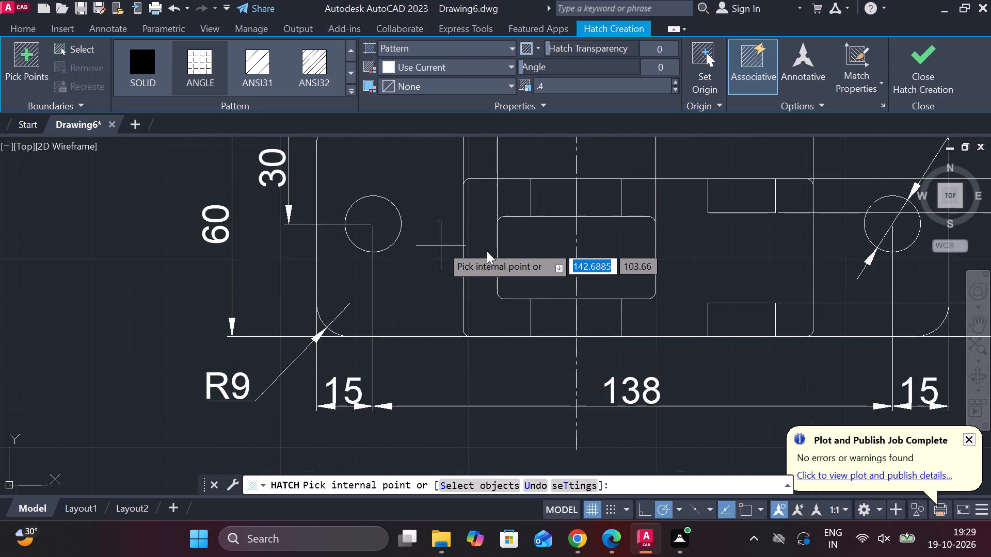
pyautogui.click(487, 251)
pyautogui.click(322, 57)
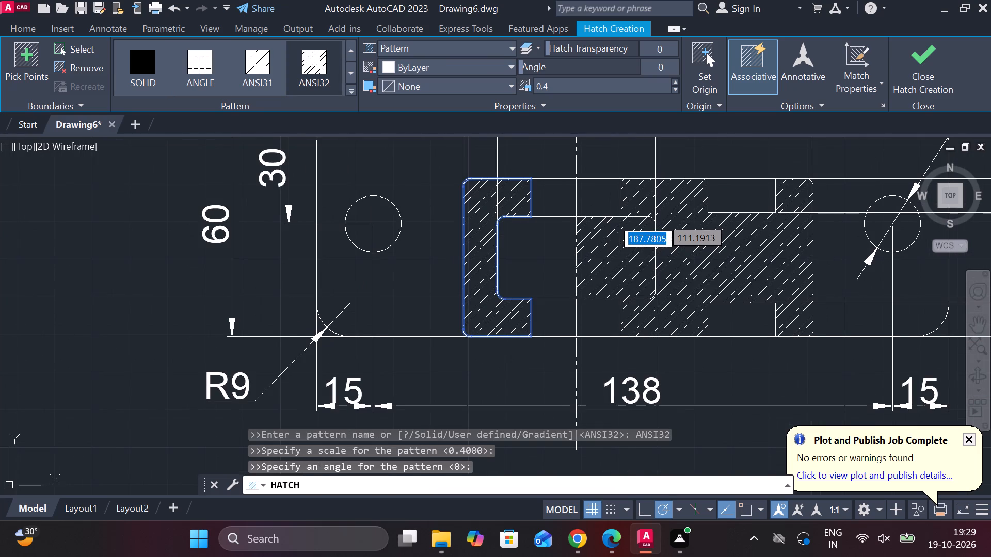
pyautogui.moveTo(680, 269); pyautogui.dragTo(613, 258, button='middle')
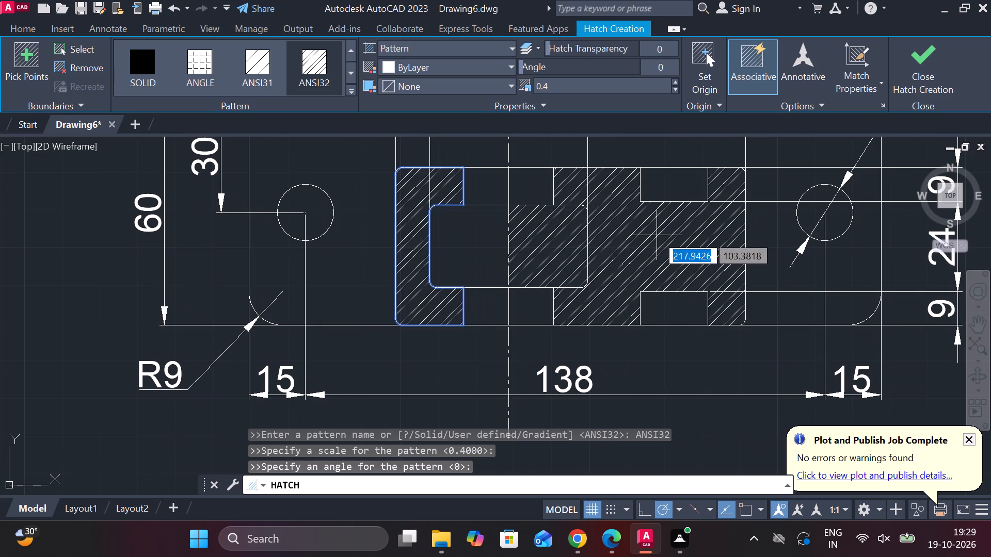
pyautogui.click(590, 308)
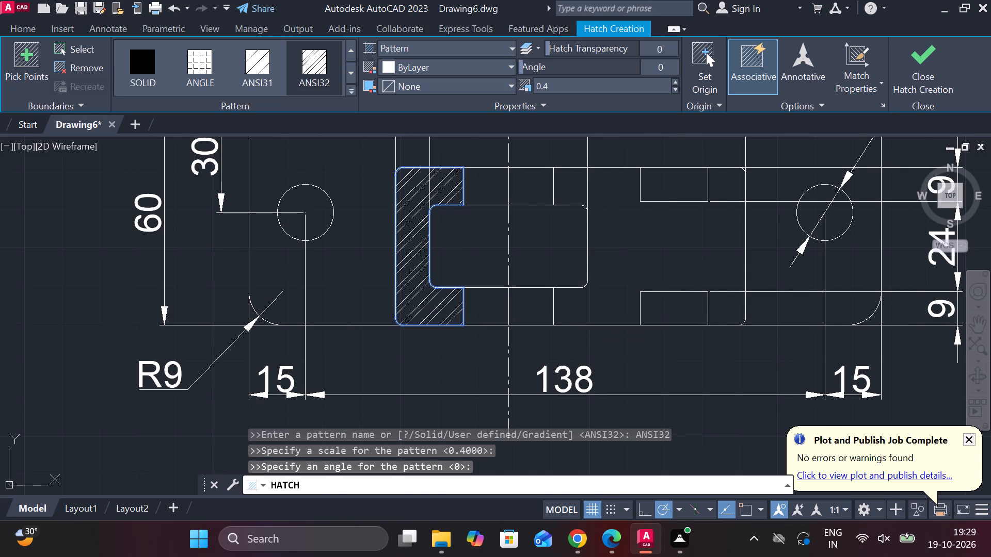
pyautogui.scroll(-1, 743, 238)
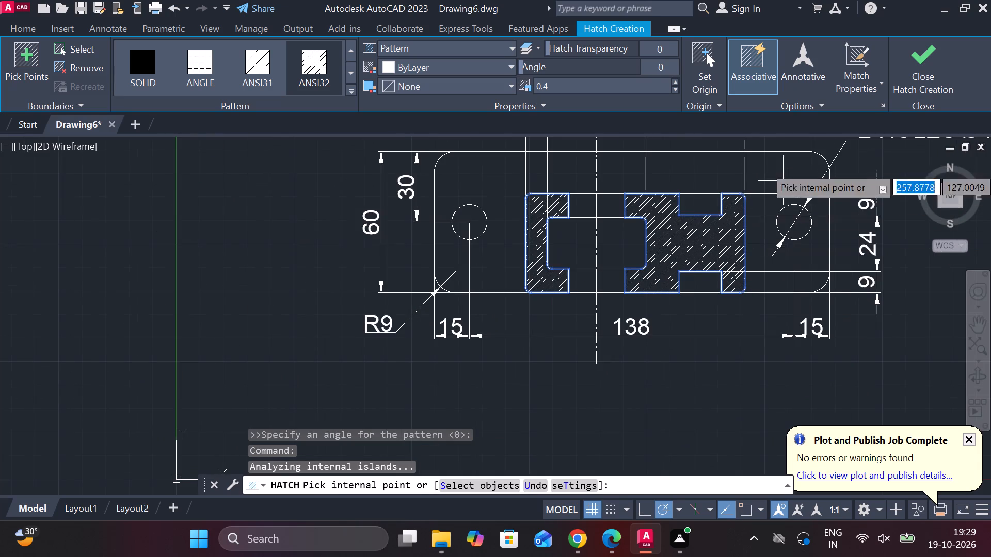
pyautogui.click(925, 64)
# Draw a horizontal line 42 long, level with the front view's base and starting about 70 right of its bottom-right corner.
pyautogui.scroll(-1, 535, 353)
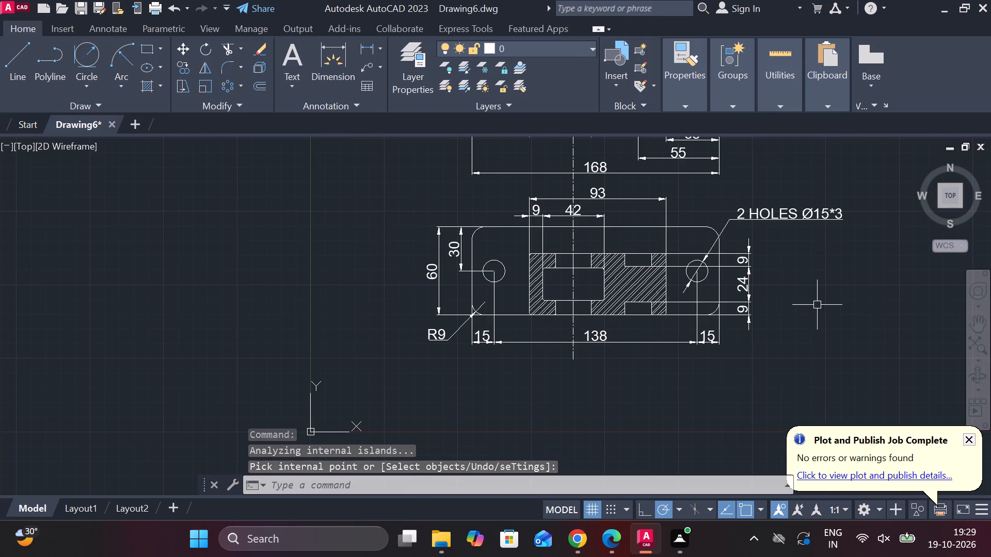
pyautogui.moveTo(745, 319); pyautogui.dragTo(644, 342, button='middle')
pyautogui.scroll(-1, 647, 325)
pyautogui.moveTo(721, 273); pyautogui.dragTo(498, 334, button='middle')
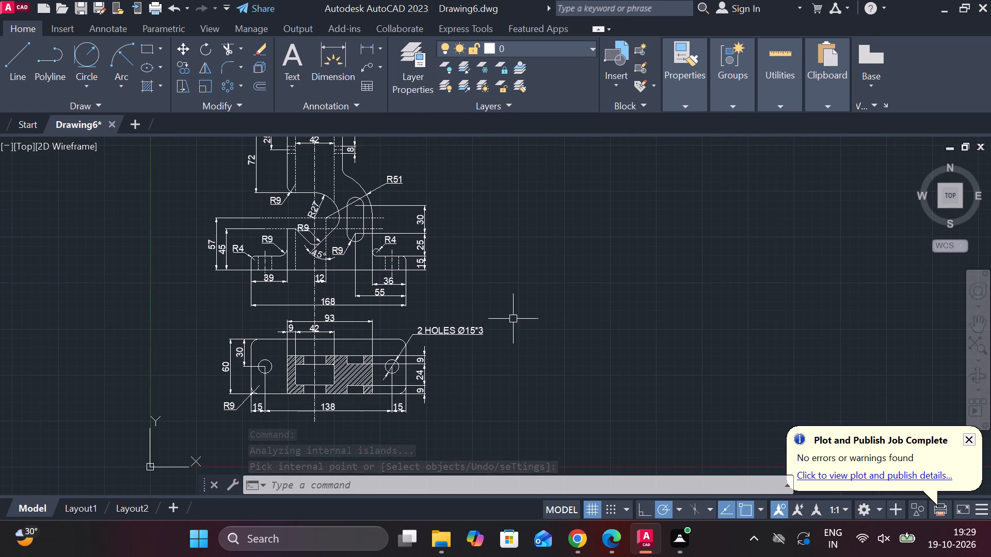
pyautogui.scroll(1, 490, 294)
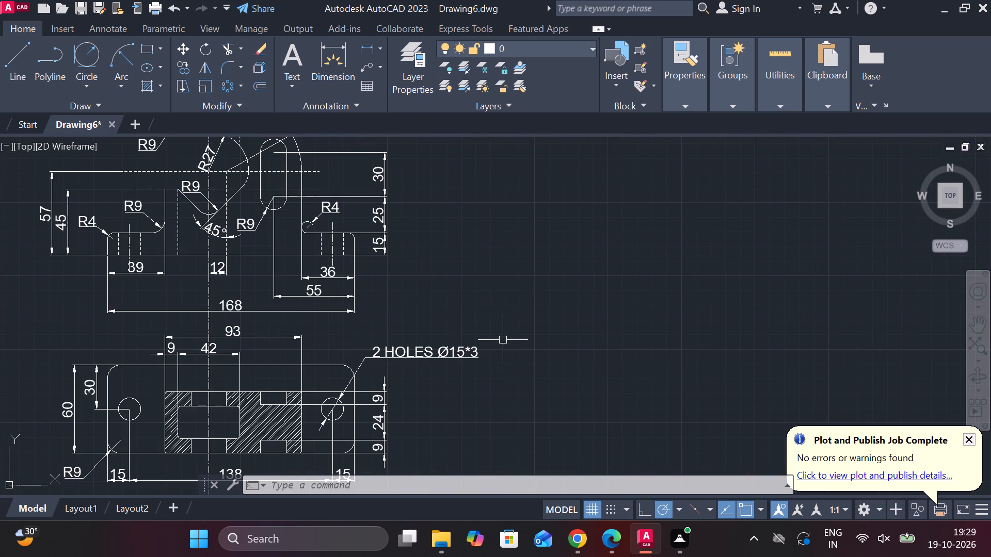
pyautogui.press('l')
pyautogui.press('Return')
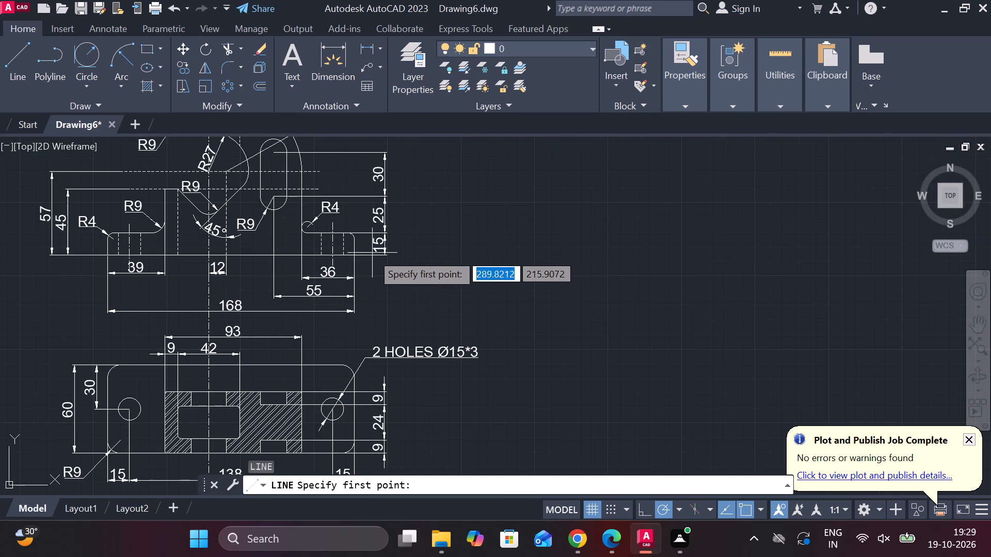
pyautogui.click(457, 253)
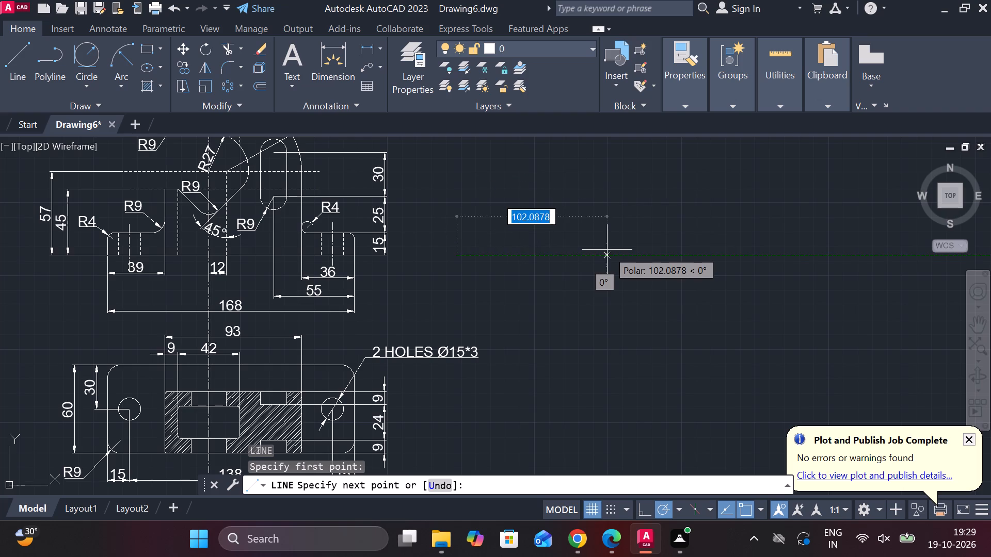
pyautogui.write('42')
pyautogui.press('space')
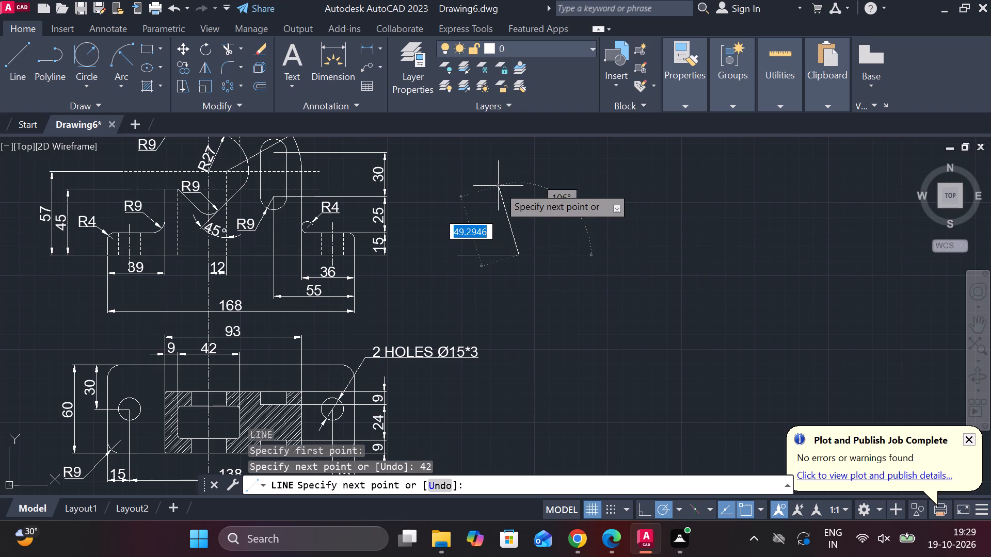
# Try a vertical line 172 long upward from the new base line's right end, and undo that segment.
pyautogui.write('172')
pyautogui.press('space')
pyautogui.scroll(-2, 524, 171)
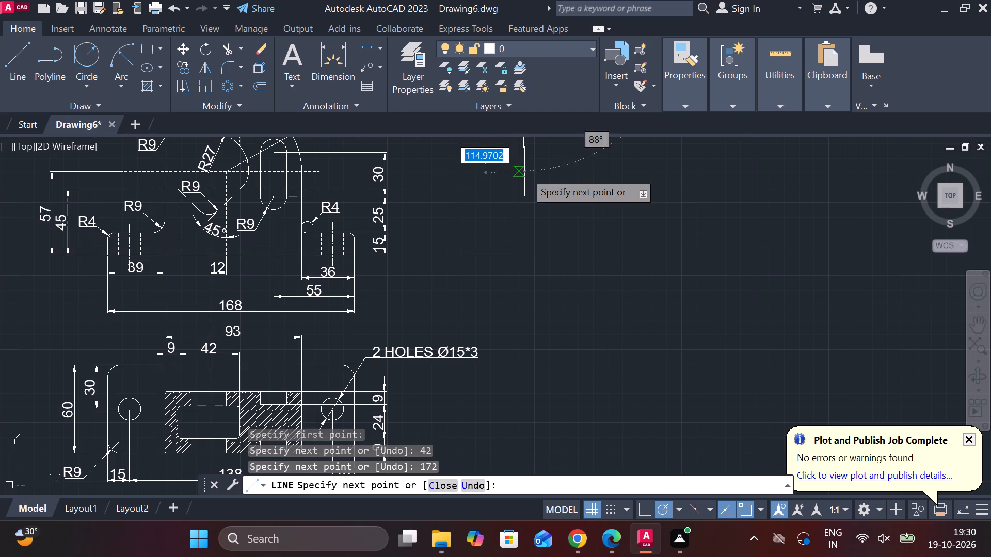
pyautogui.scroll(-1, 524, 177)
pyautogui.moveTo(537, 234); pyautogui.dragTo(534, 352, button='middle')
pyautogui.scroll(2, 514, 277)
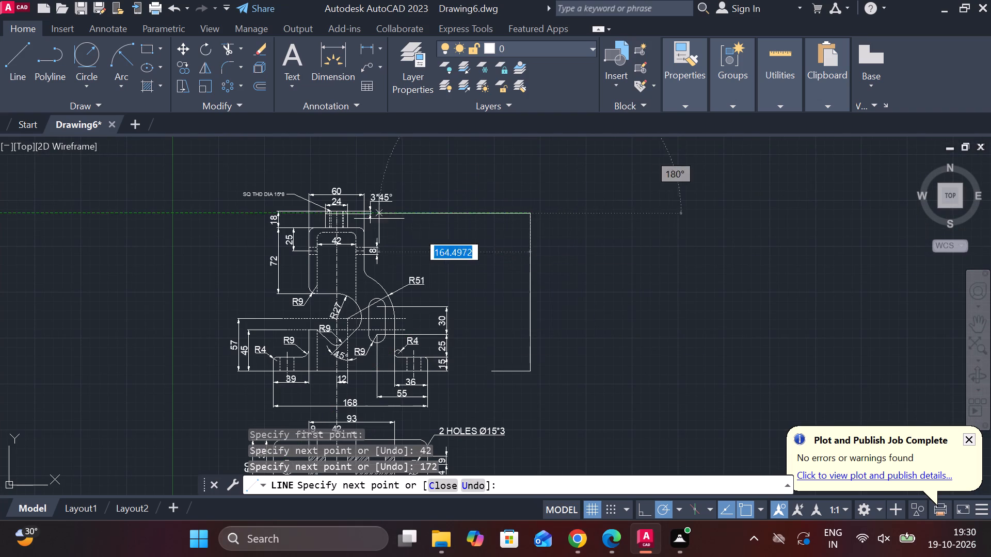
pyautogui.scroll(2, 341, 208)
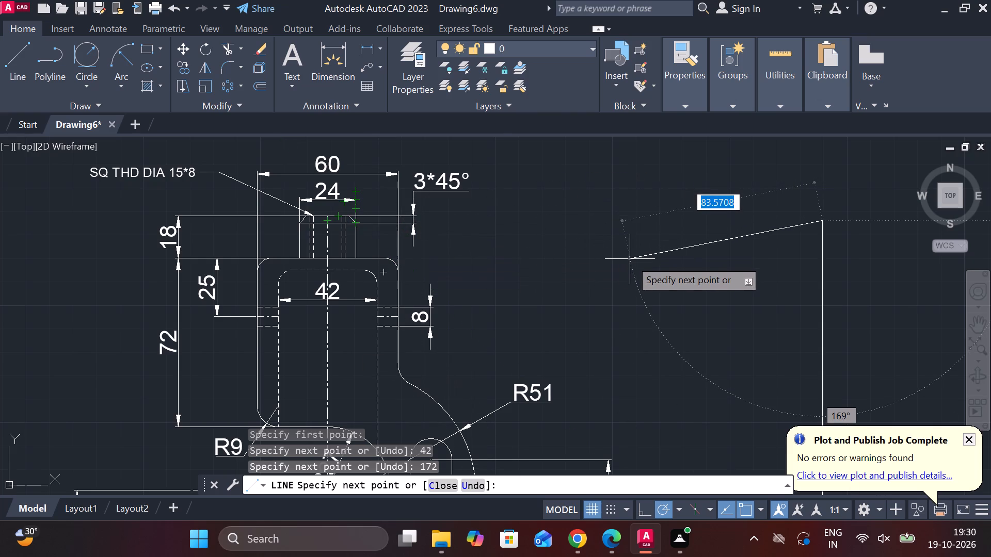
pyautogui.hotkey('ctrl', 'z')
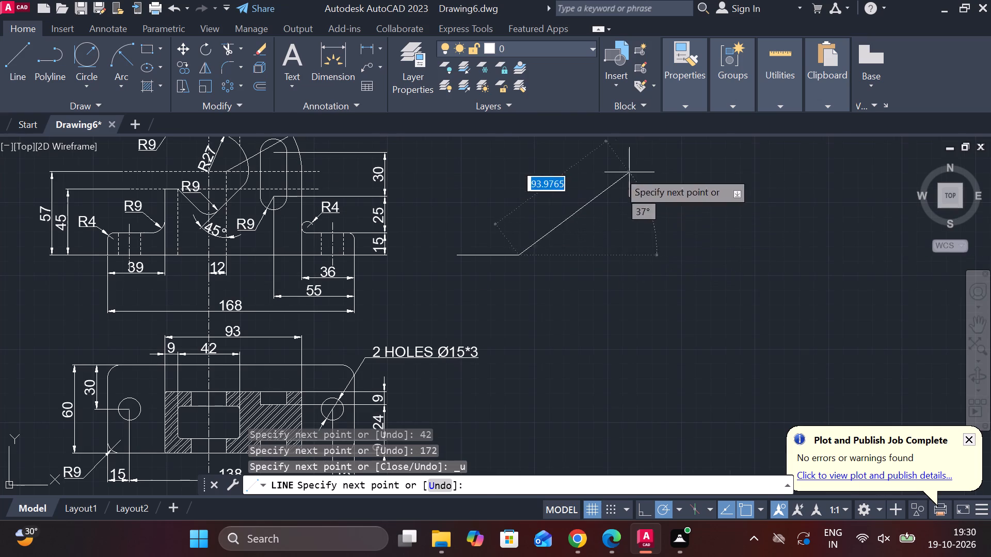
# Complete the side view's outline with lines 174 up, 42 left and back down to the base line's starting point.
pyautogui.write('174')
pyautogui.press('space')
pyautogui.scroll(-1, 518, 184)
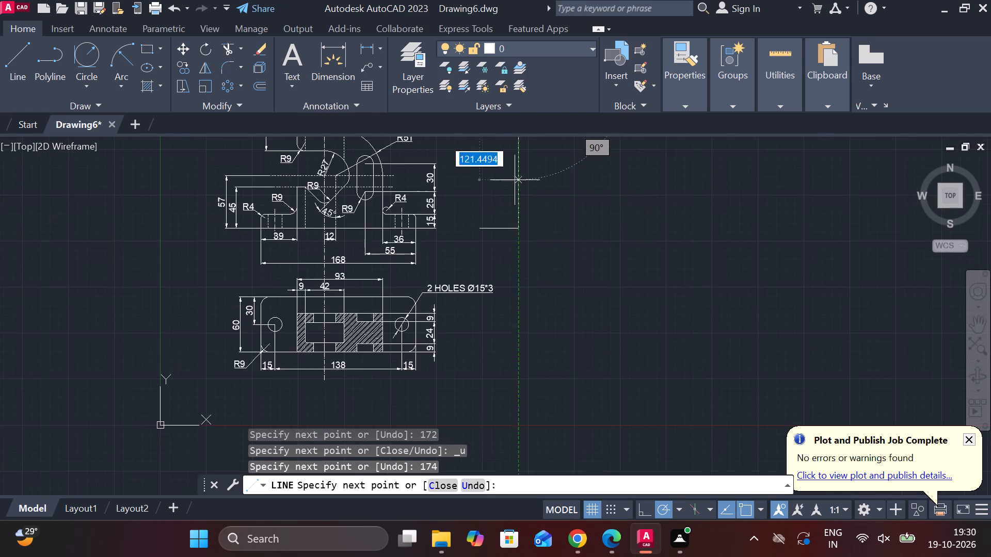
pyautogui.moveTo(523, 199); pyautogui.dragTo(518, 303, button='middle')
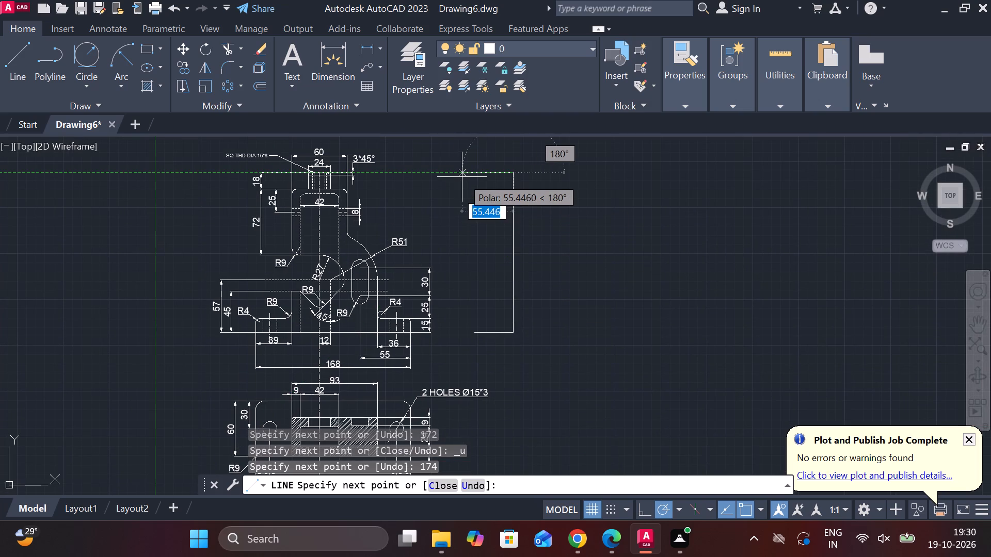
pyautogui.write('42')
pyautogui.press('space')
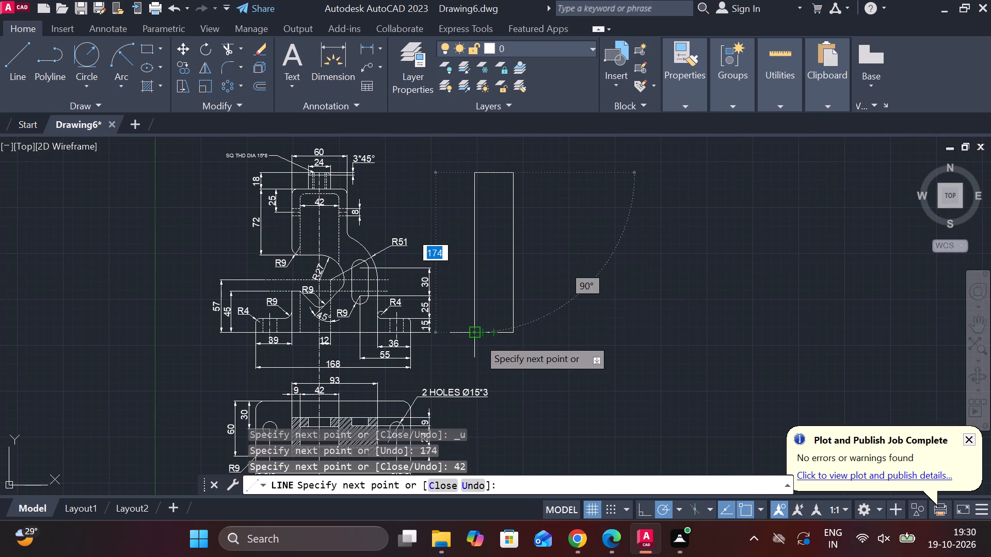
pyautogui.click(475, 330)
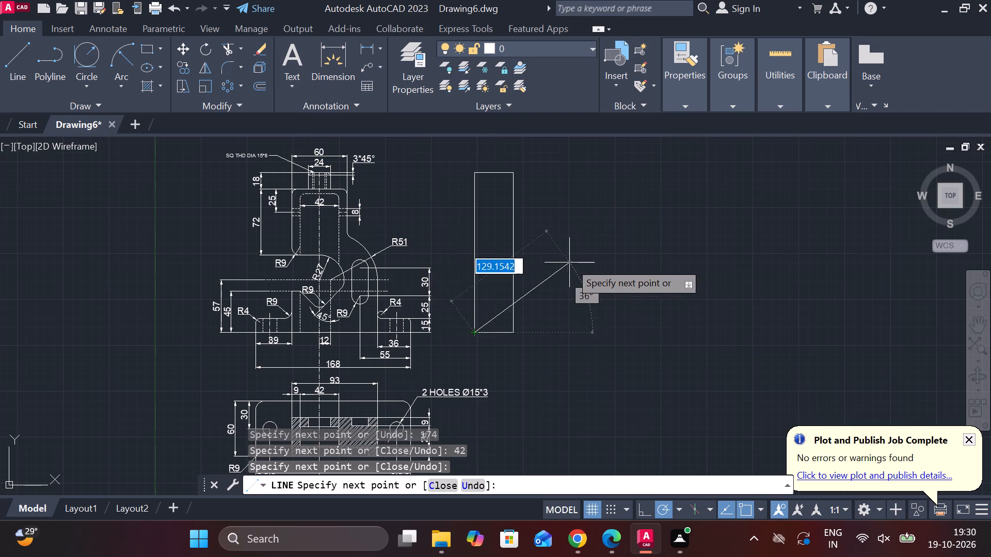
# Offset the side view's bottom line 15 upward.
pyautogui.press('Escape')
pyautogui.moveTo(517, 306); pyautogui.dragTo(587, 319, button='middle')
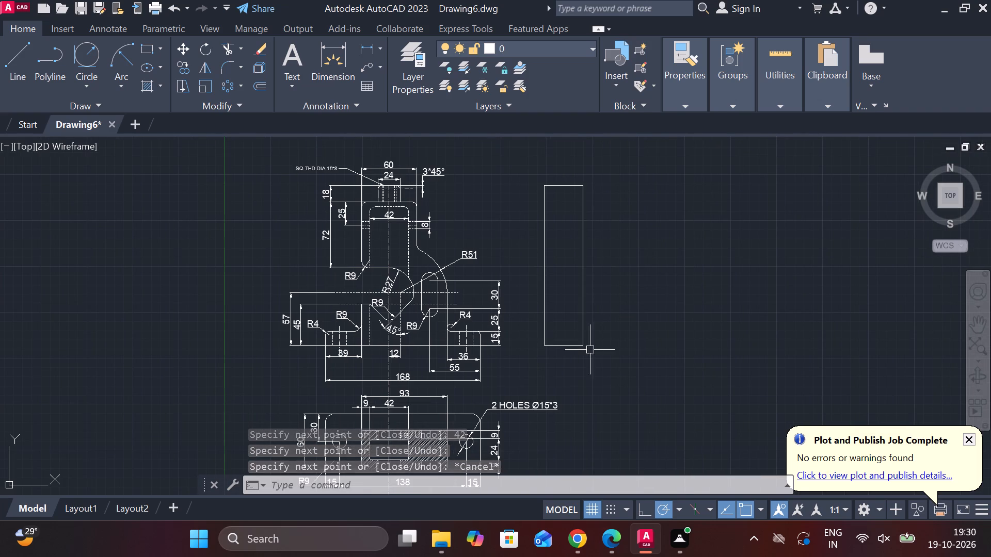
pyautogui.click(573, 346)
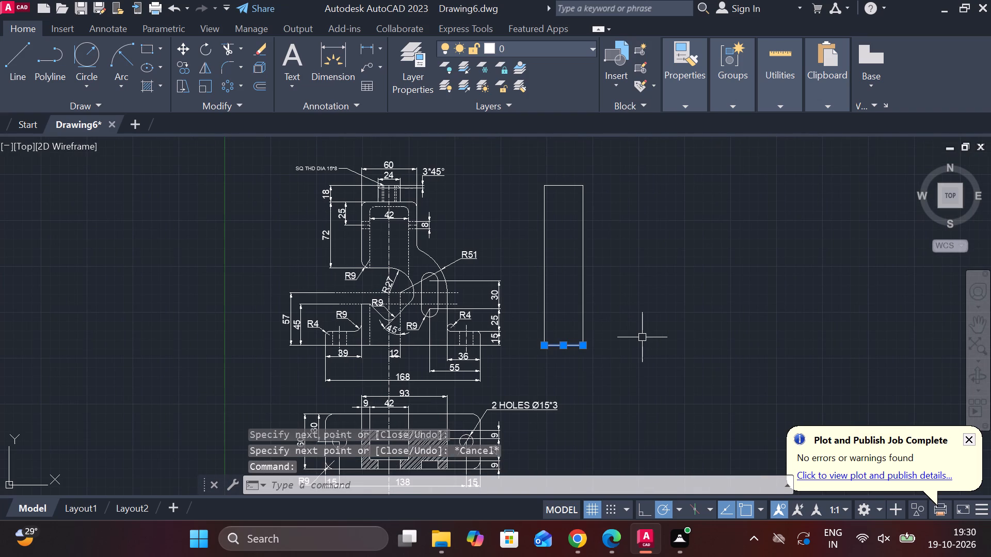
pyautogui.press('o')
pyautogui.press('Return')
pyautogui.press('Return')
pyautogui.write('15')
pyautogui.press('space')
pyautogui.scroll(2, 525, 337)
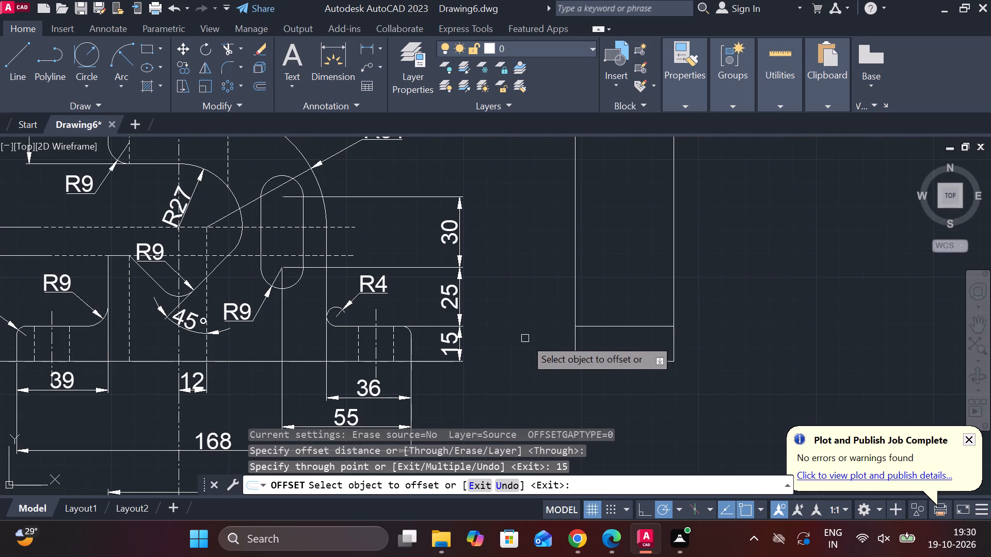
pyautogui.press('Escape')
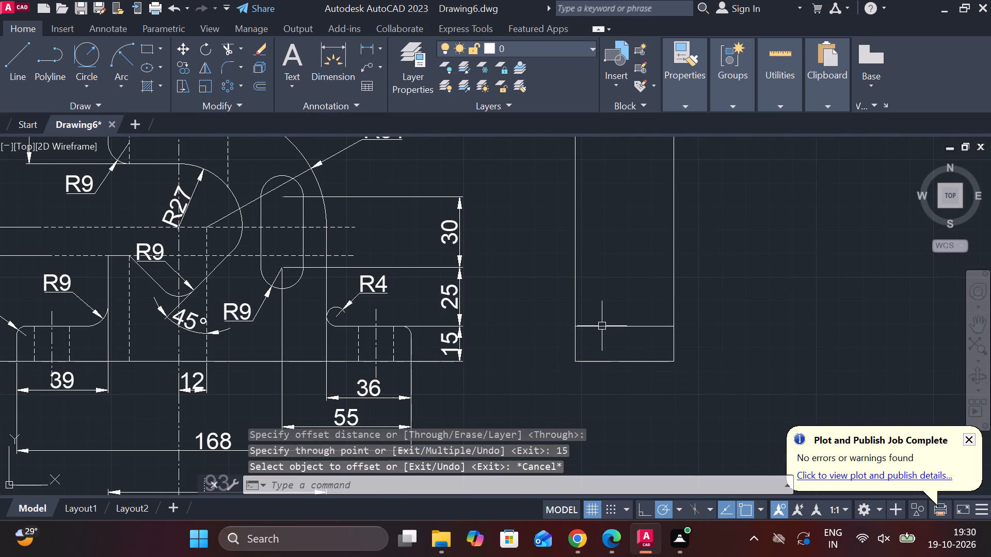
# Stretch the left end of the offset base line 15 outward beyond the side view's left edge.
pyautogui.click(602, 326)
pyautogui.click(577, 329)
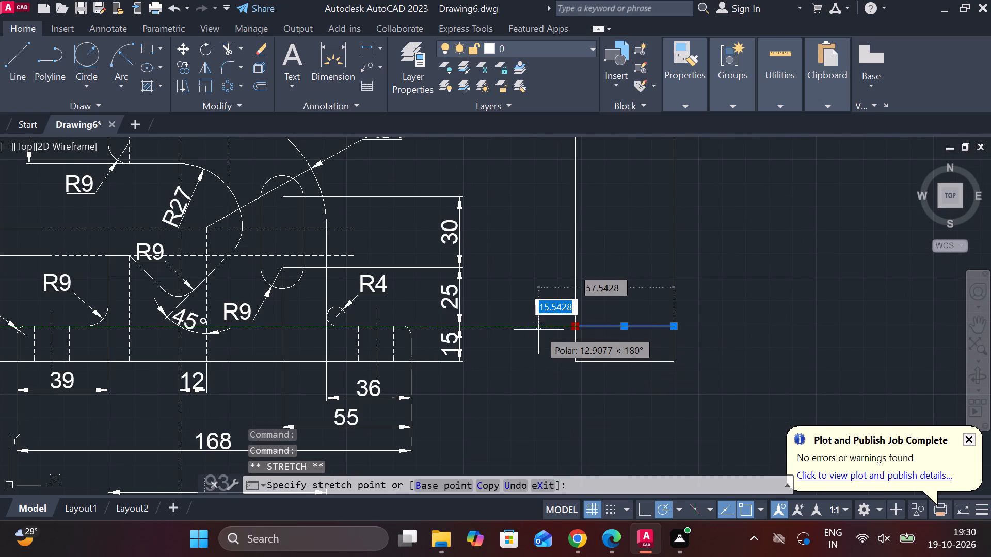
pyautogui.write('15')
pyautogui.press('space')
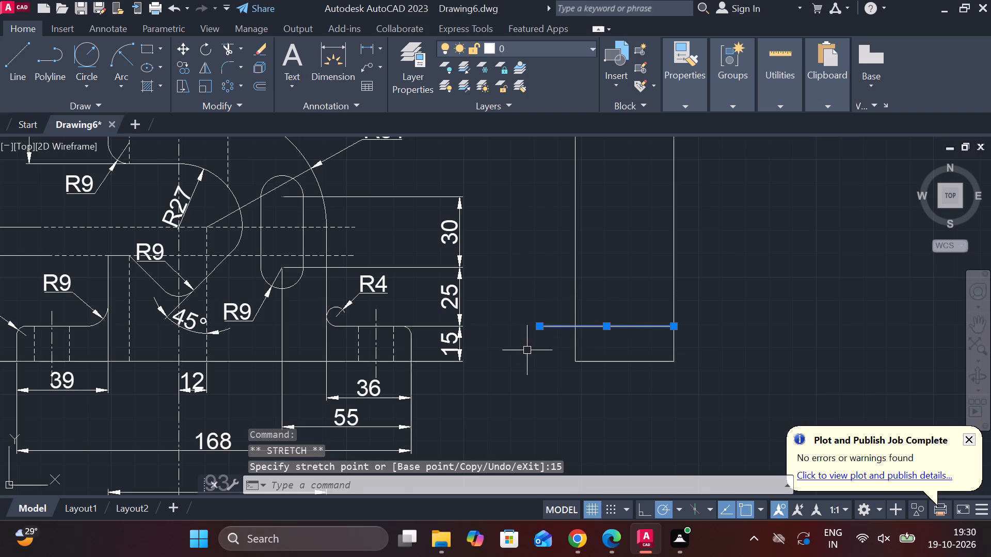
pyautogui.press('Escape')
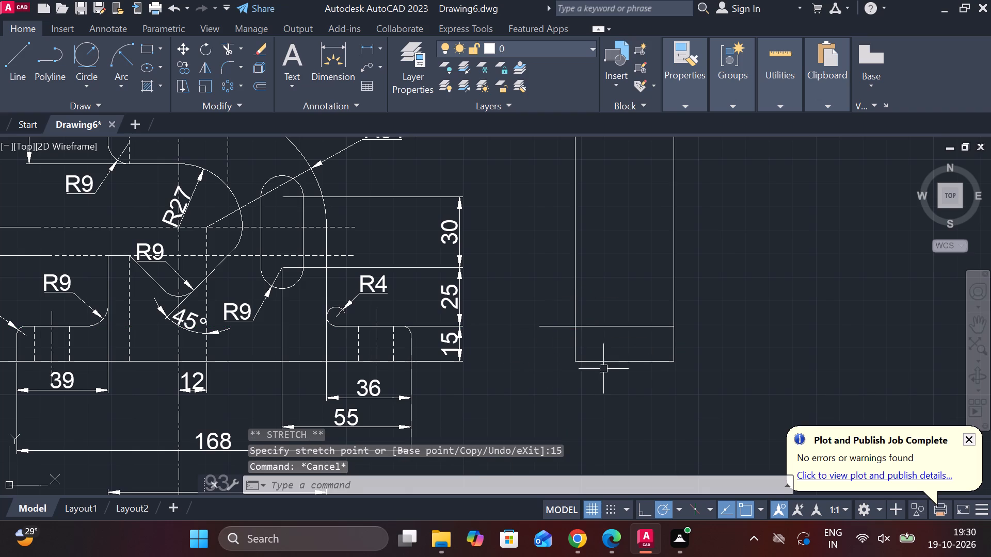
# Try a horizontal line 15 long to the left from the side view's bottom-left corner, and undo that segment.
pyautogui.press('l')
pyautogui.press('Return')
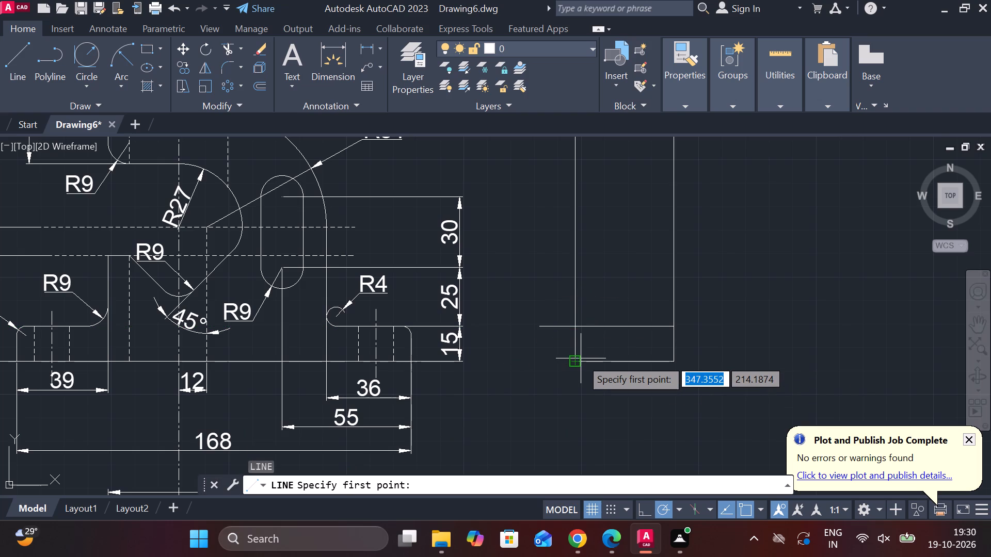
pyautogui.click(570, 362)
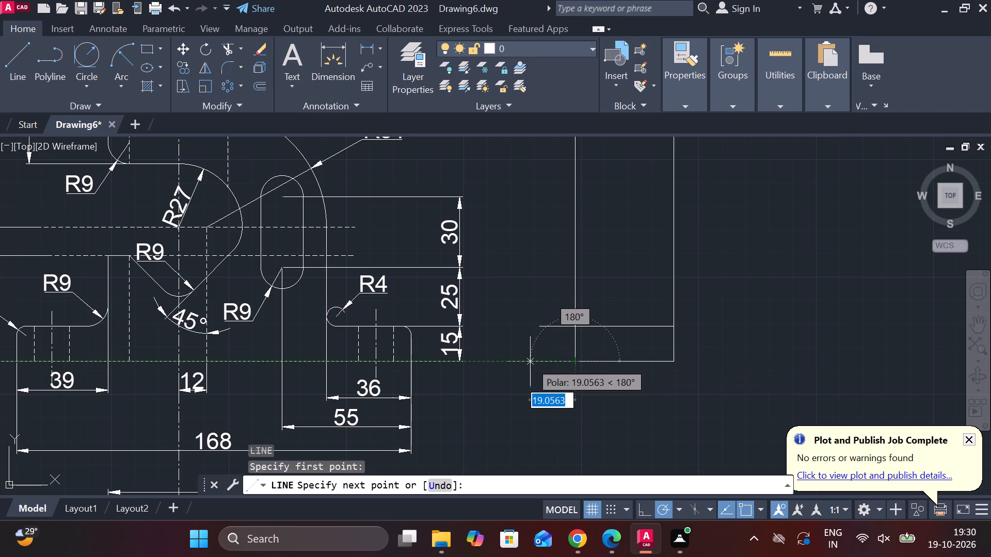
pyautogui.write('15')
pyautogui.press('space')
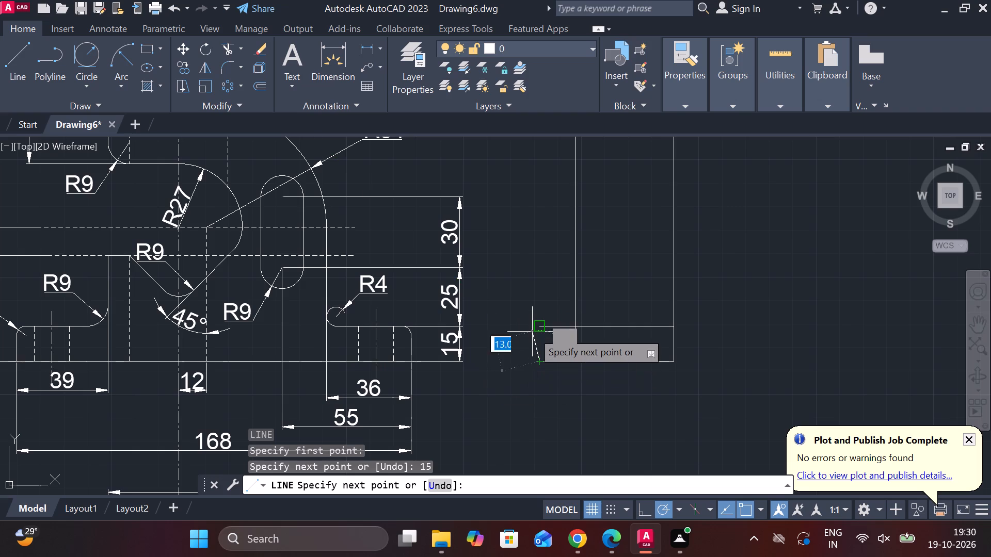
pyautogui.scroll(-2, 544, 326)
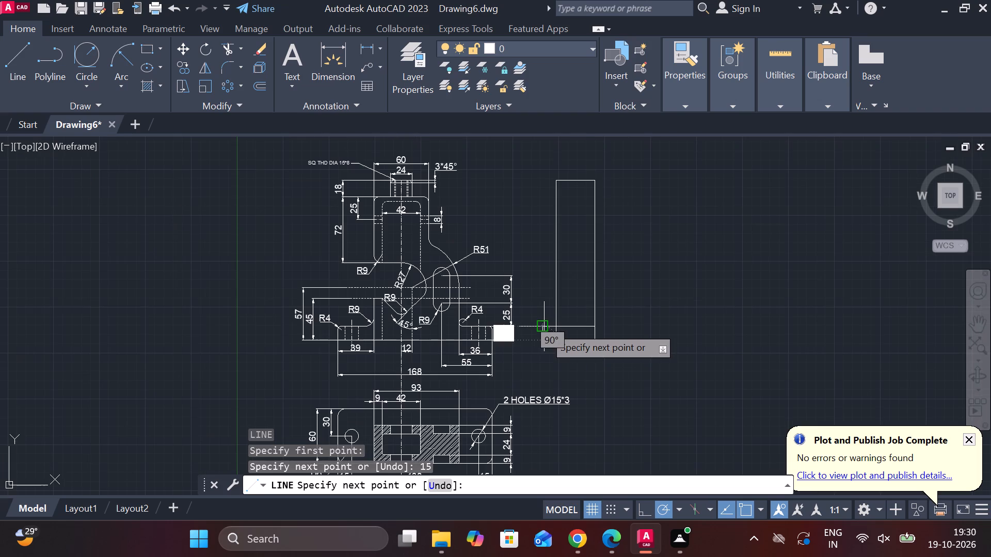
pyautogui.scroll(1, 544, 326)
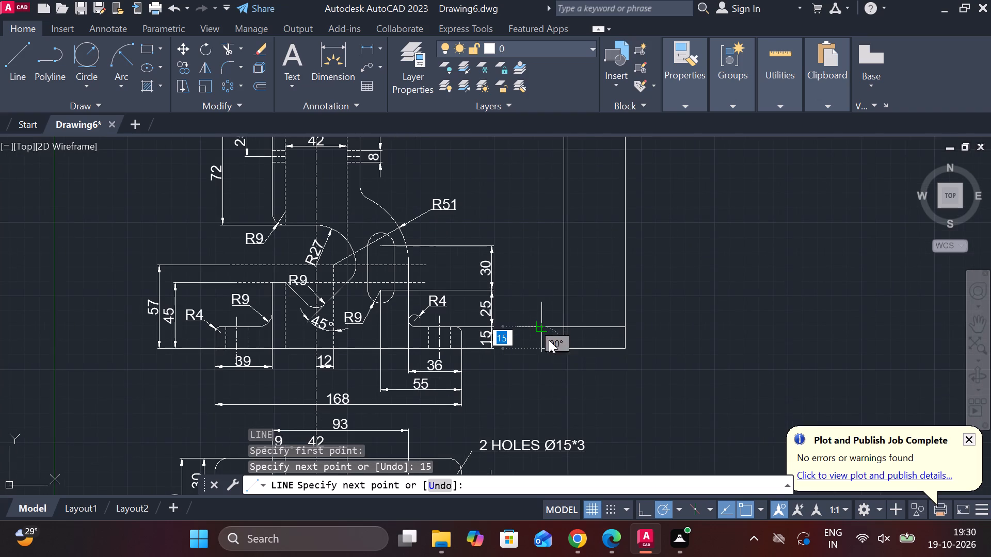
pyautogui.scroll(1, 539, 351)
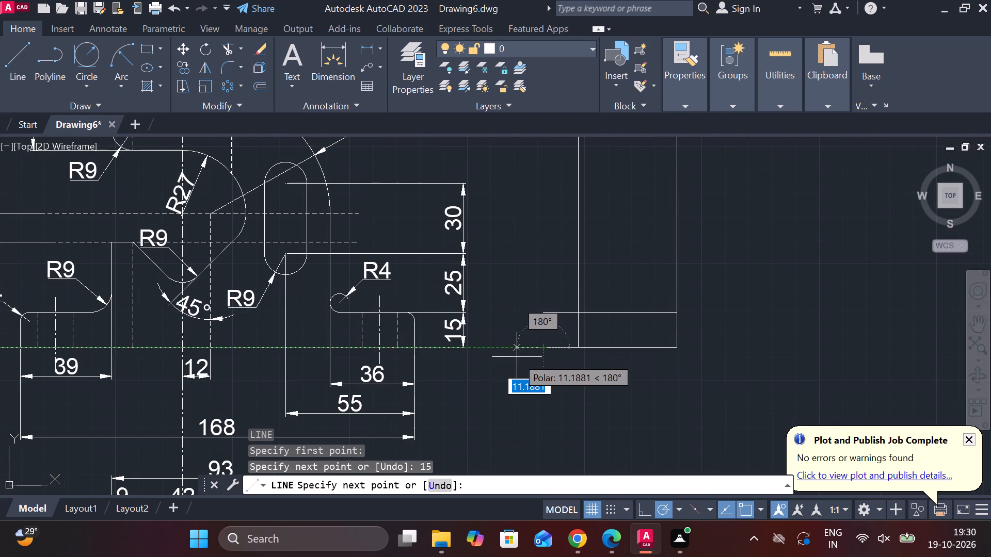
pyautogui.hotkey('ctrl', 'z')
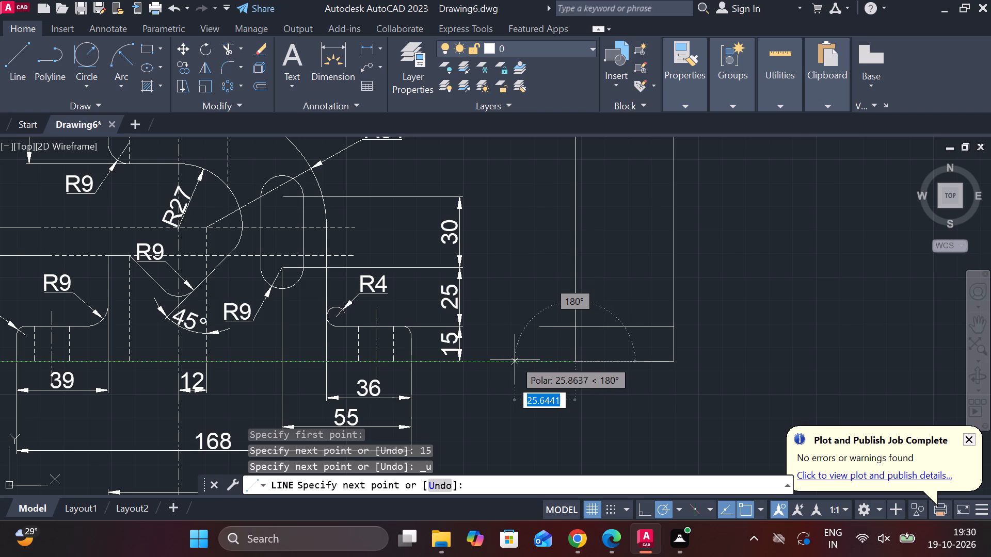
# From the side view's bottom-left corner, draw lines 25 left, 15 up, and across to the stretched line's left end.
pyautogui.write('25')
pyautogui.press('space')
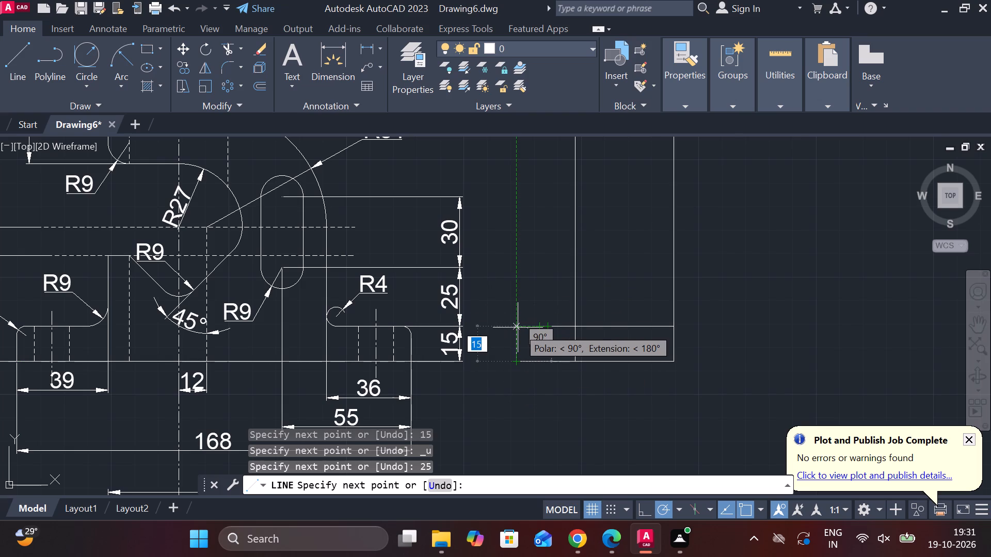
pyautogui.write('15')
pyautogui.press('space')
pyautogui.click(537, 329)
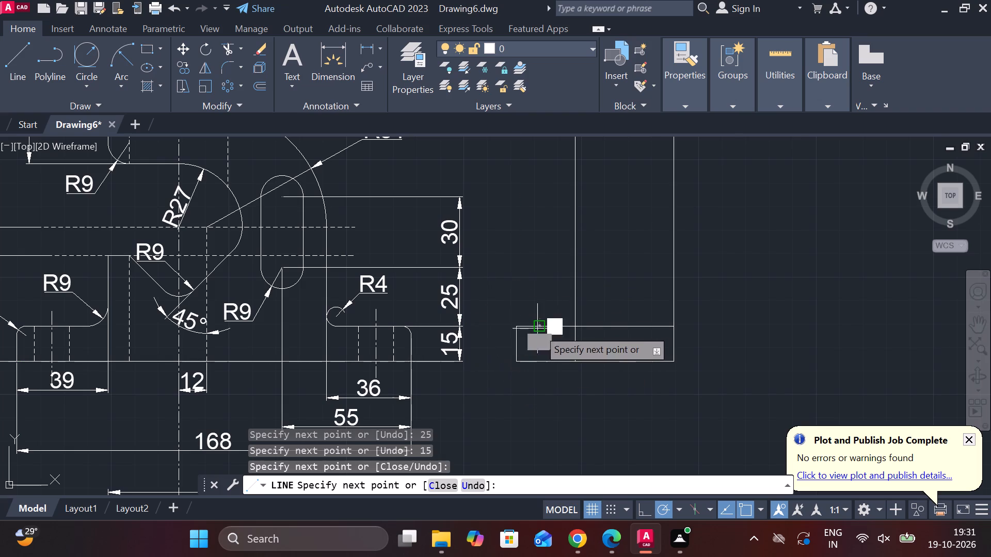
pyautogui.press('Escape')
# Join the base extension's three new lines and the stretched upper line into one polyline.
pyautogui.moveTo(508, 314); pyautogui.dragTo(518, 325)
pyautogui.click(560, 384)
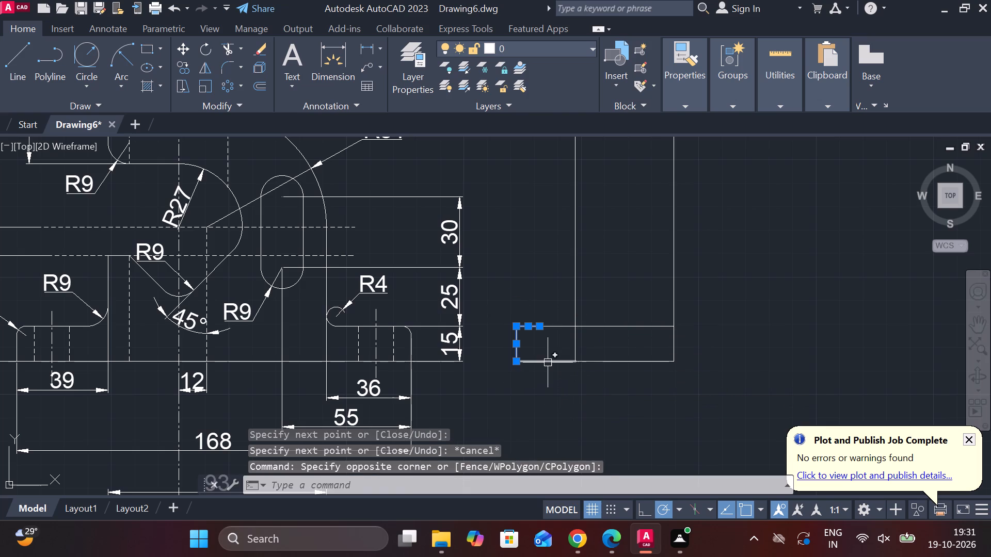
pyautogui.click(548, 363)
pyautogui.click(558, 329)
pyautogui.press('j')
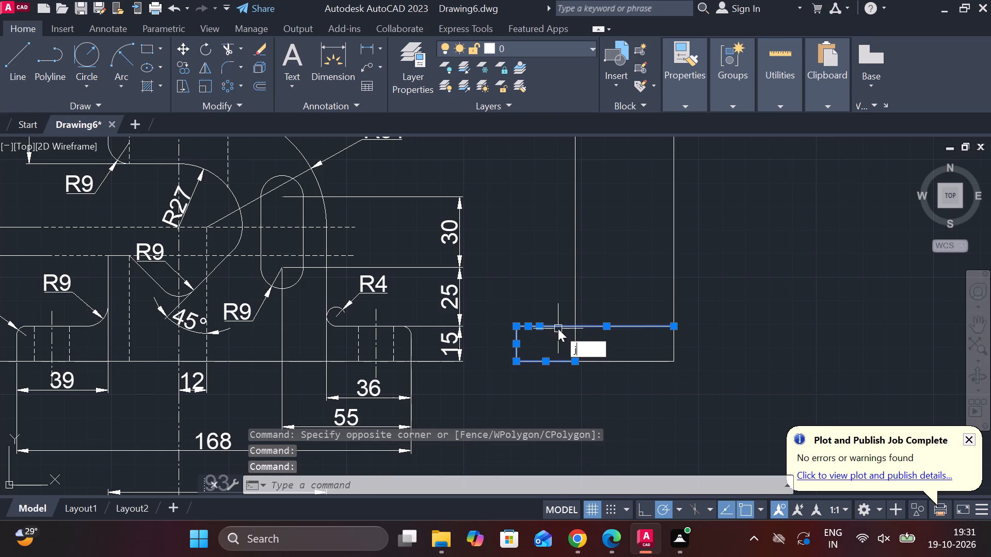
pyautogui.press('Return')
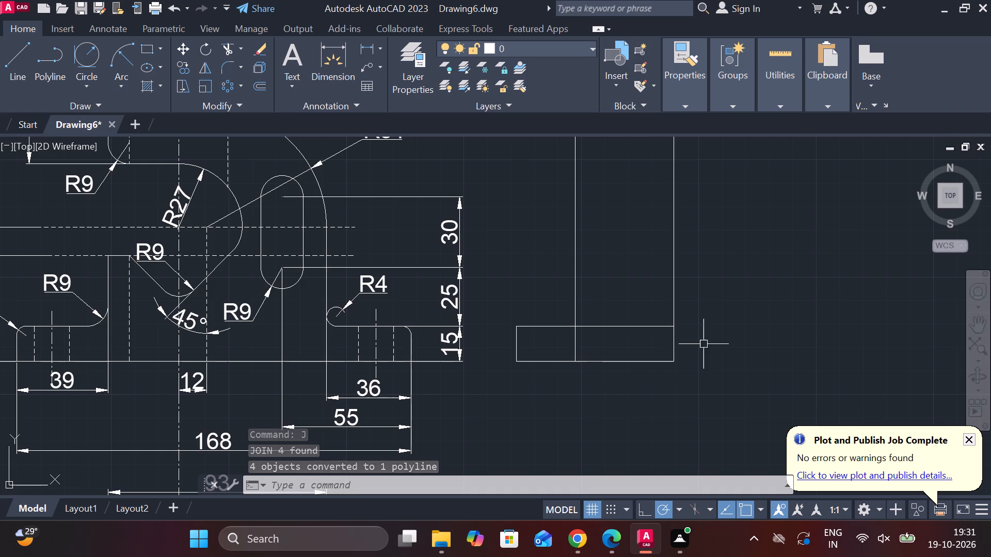
# Offset the side view's top edge 18 downward.
pyautogui.scroll(-1, 645, 361)
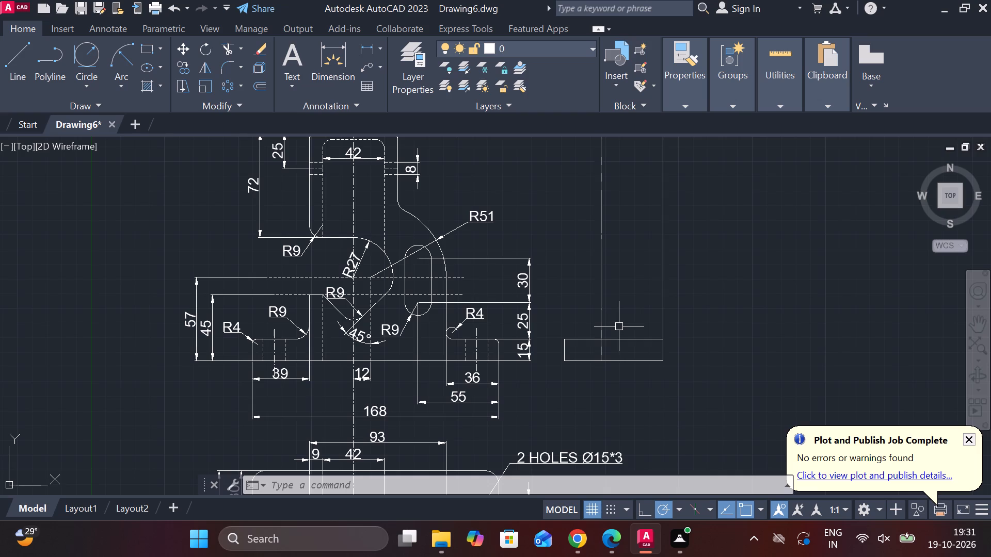
pyautogui.scroll(-1, 618, 325)
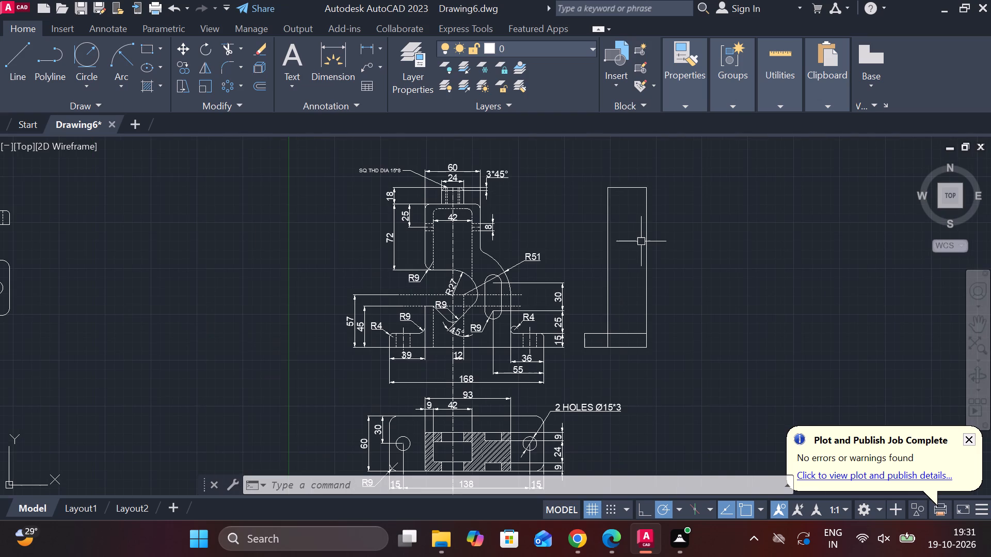
pyautogui.scroll(2, 427, 218)
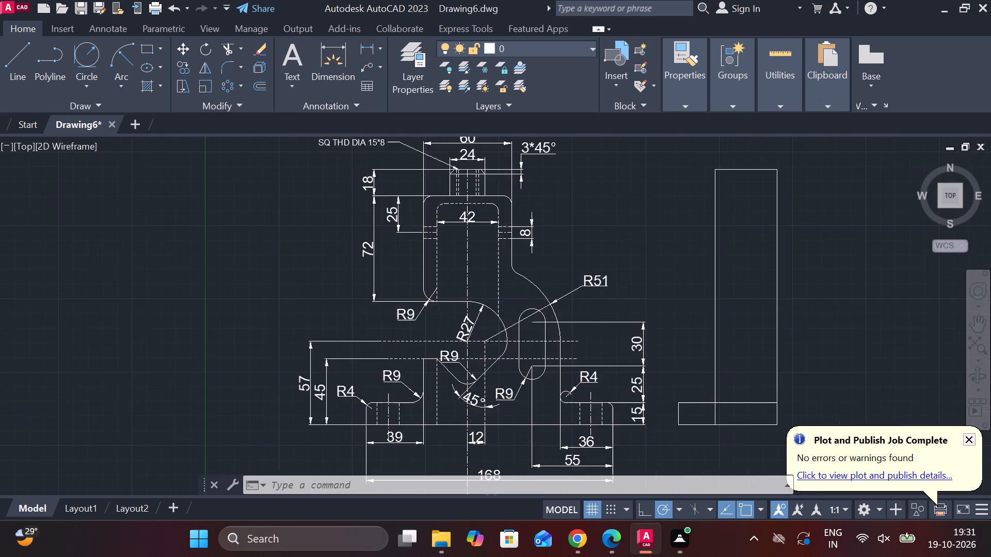
pyautogui.moveTo(689, 253); pyautogui.dragTo(468, 377, button='middle')
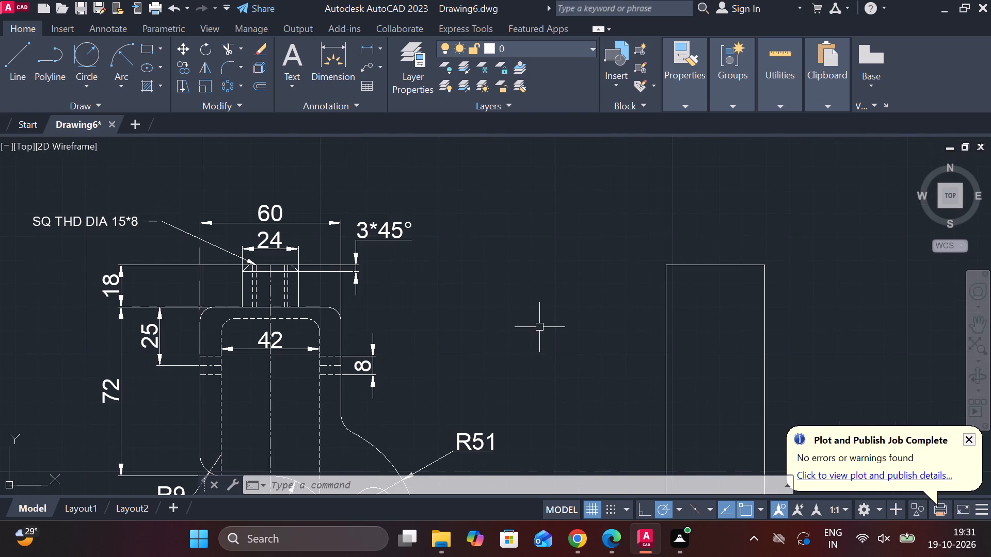
pyautogui.scroll(-1, 541, 327)
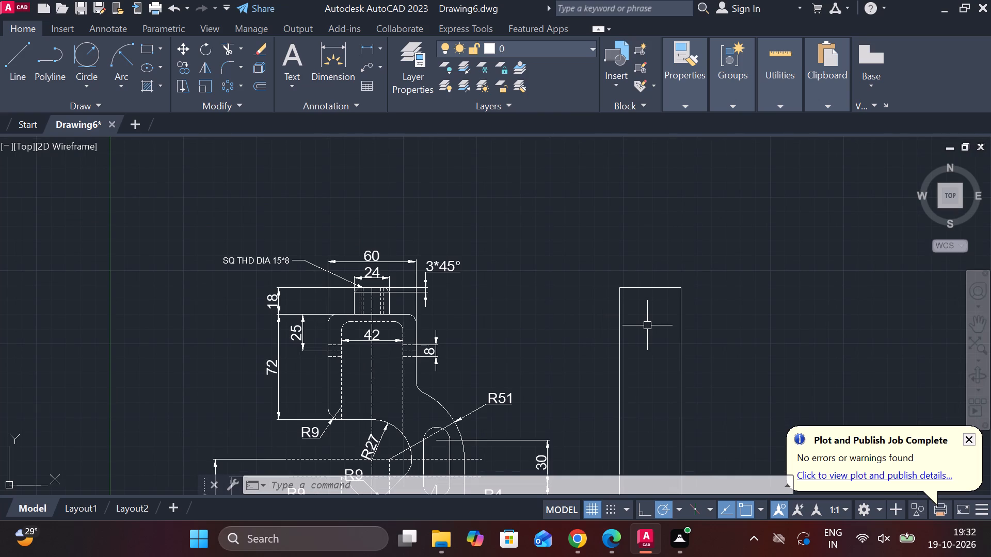
pyautogui.scroll(1, 665, 301)
pyautogui.click(642, 279)
pyautogui.press('o')
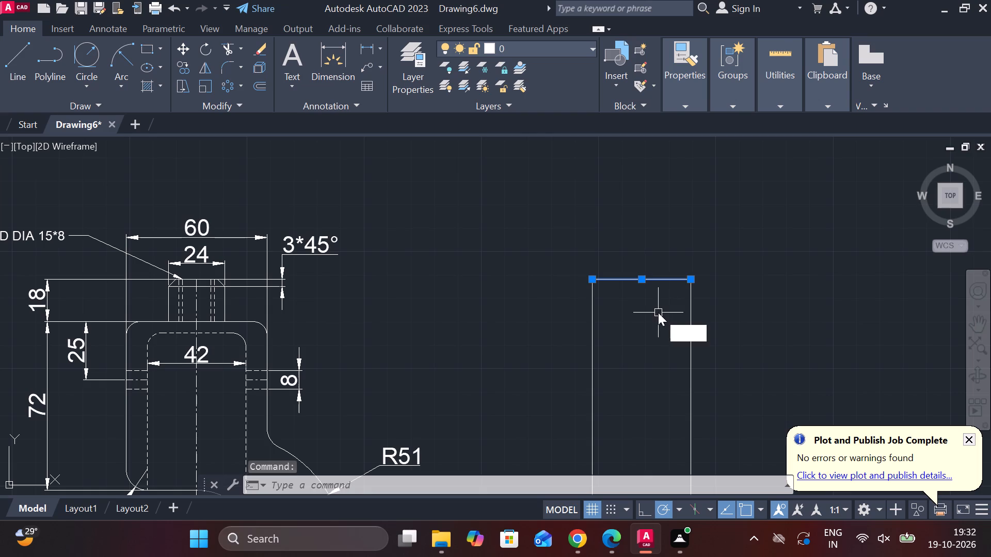
pyautogui.press('Return')
pyautogui.press('Return')
pyautogui.press('1')
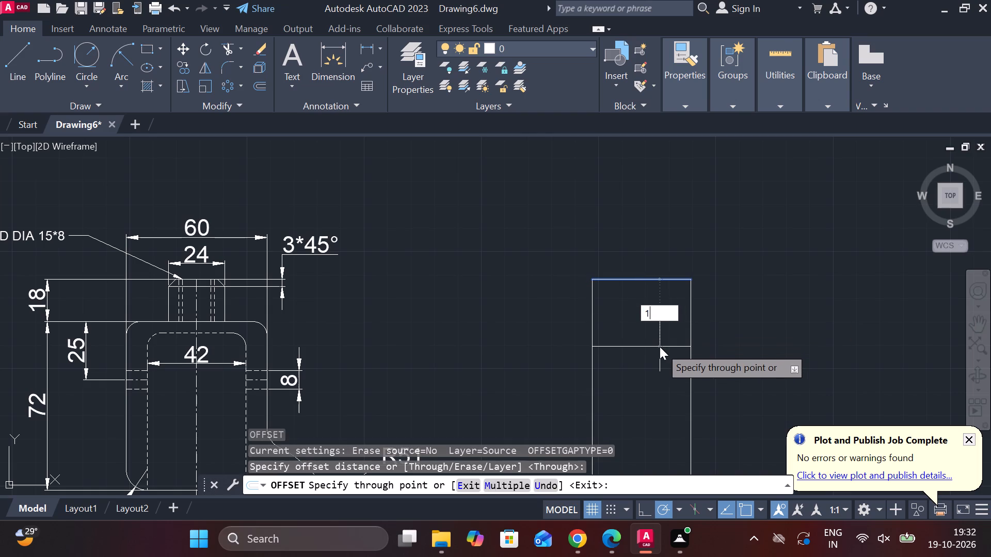
pyautogui.press('8')
pyautogui.press('Return')
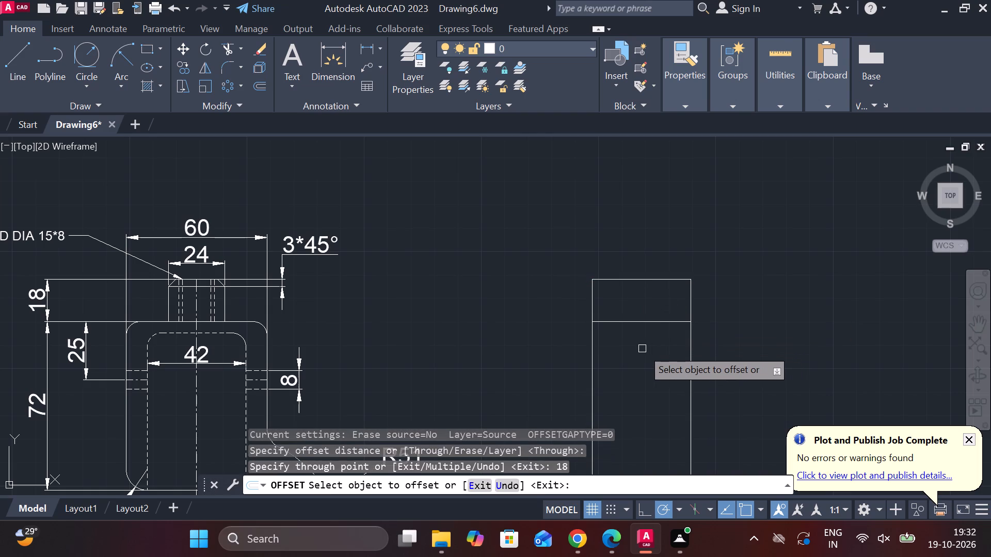
pyautogui.scroll(1, 642, 349)
pyautogui.moveTo(642, 349); pyautogui.dragTo(544, 394, button='middle')
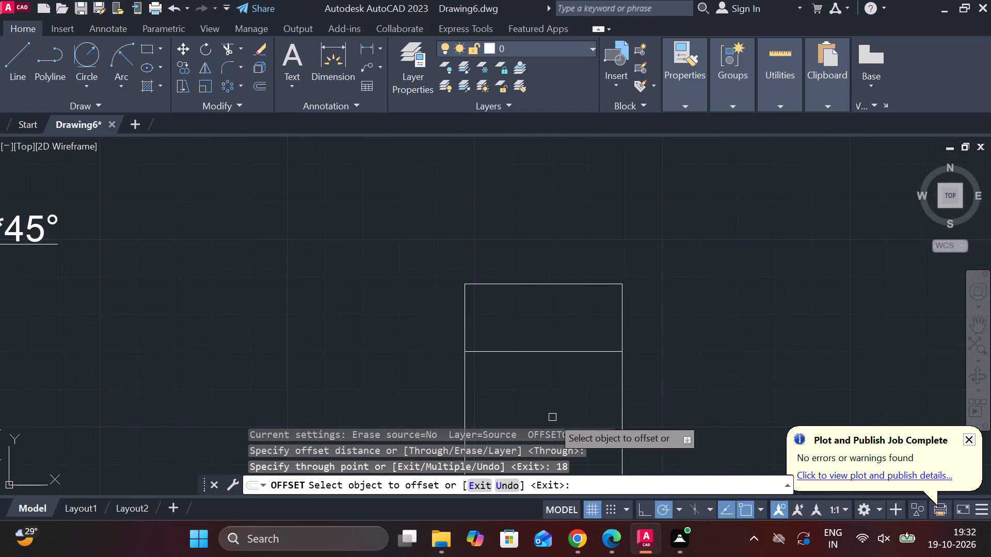
pyautogui.moveTo(548, 417); pyautogui.dragTo(481, 384, button='middle')
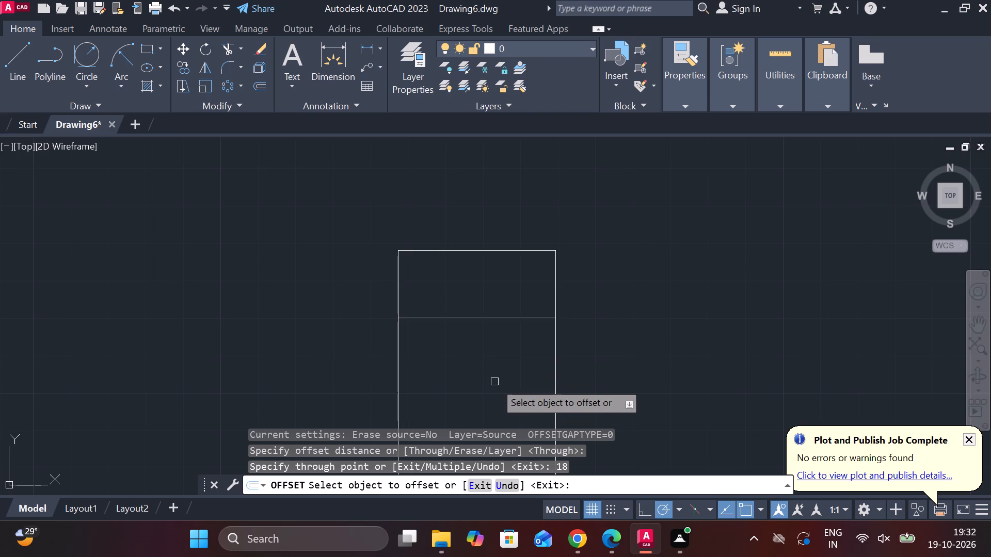
pyautogui.scroll(1, 489, 351)
pyautogui.middleClick(464, 378)
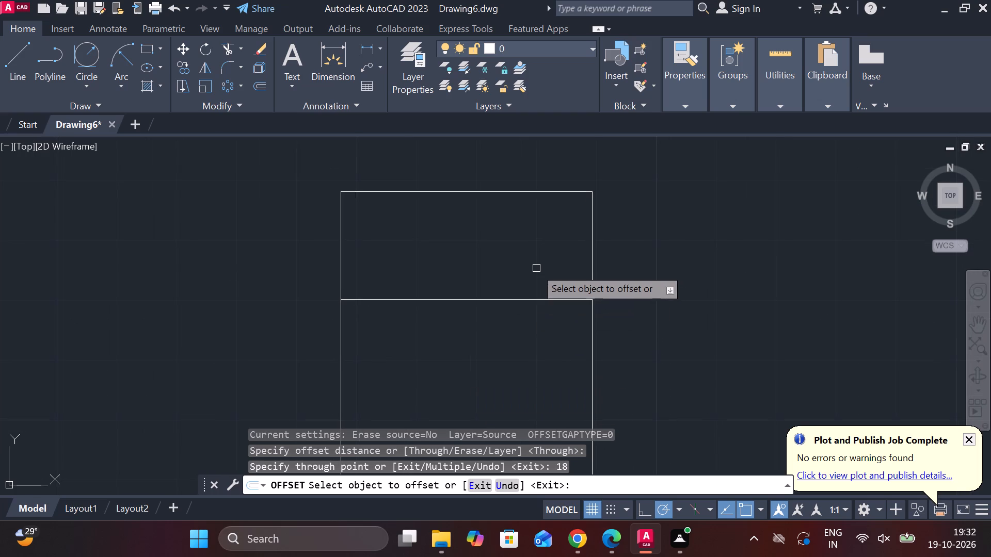
# Draw a vertical centre line about 50 units long downward from the midpoint of the side view's top edge.
pyautogui.press('Escape')
pyautogui.press('l')
pyautogui.press('Return')
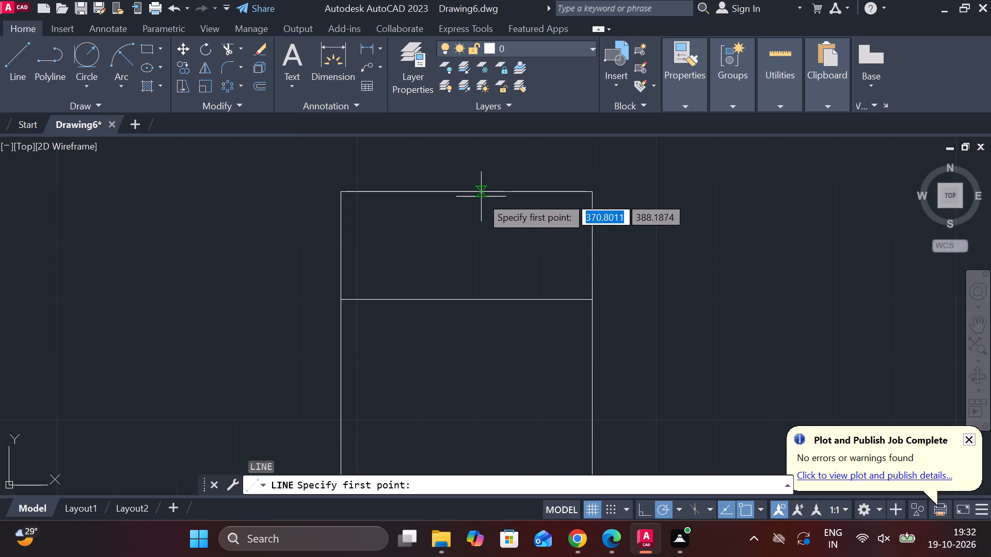
pyautogui.click(464, 192)
pyautogui.scroll(-3, 468, 233)
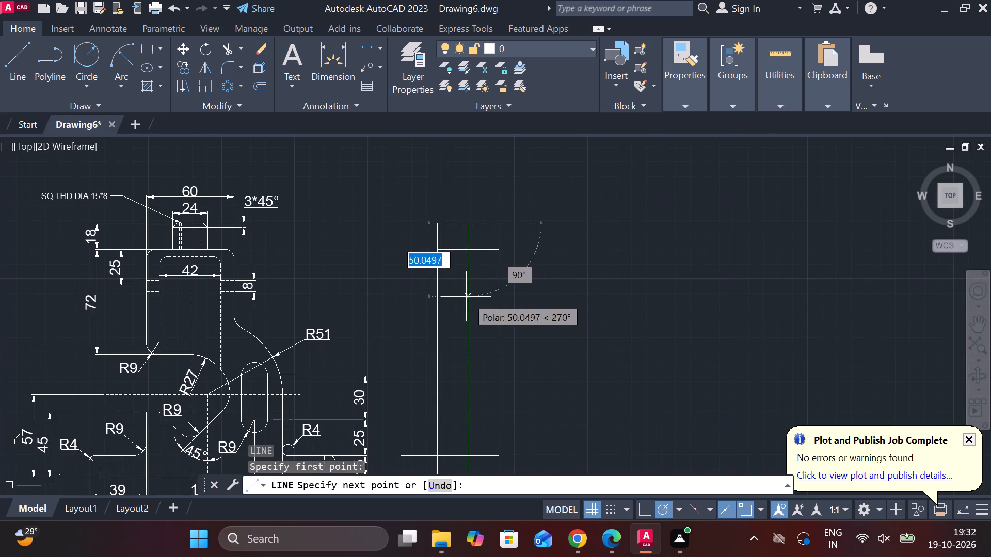
pyautogui.click(466, 297)
pyautogui.scroll(1, 468, 276)
pyautogui.press('Escape')
# Offset the side view's short vertical centre line by 12 to both sides.
pyautogui.click(468, 255)
pyautogui.press('o')
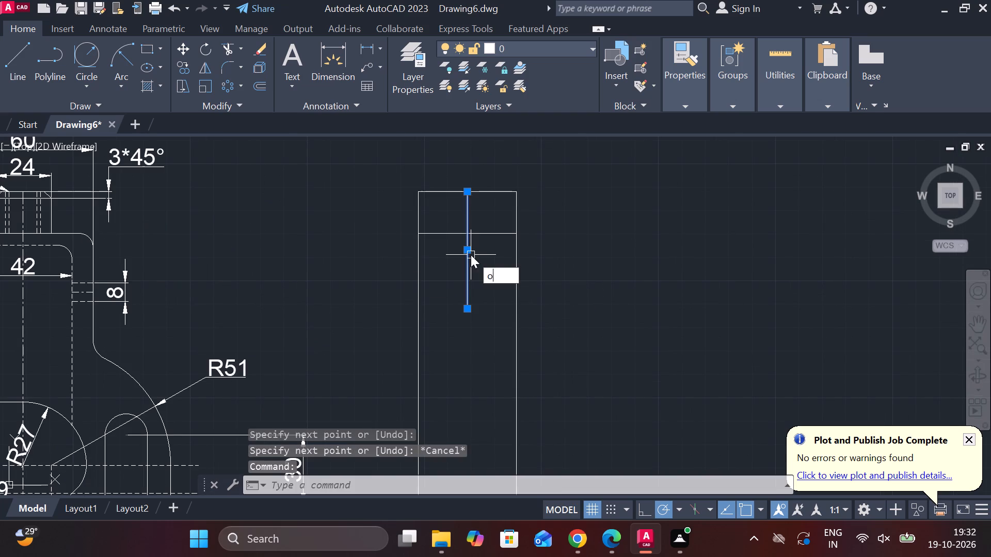
pyautogui.press('Return')
pyautogui.press('Return')
pyautogui.write('12')
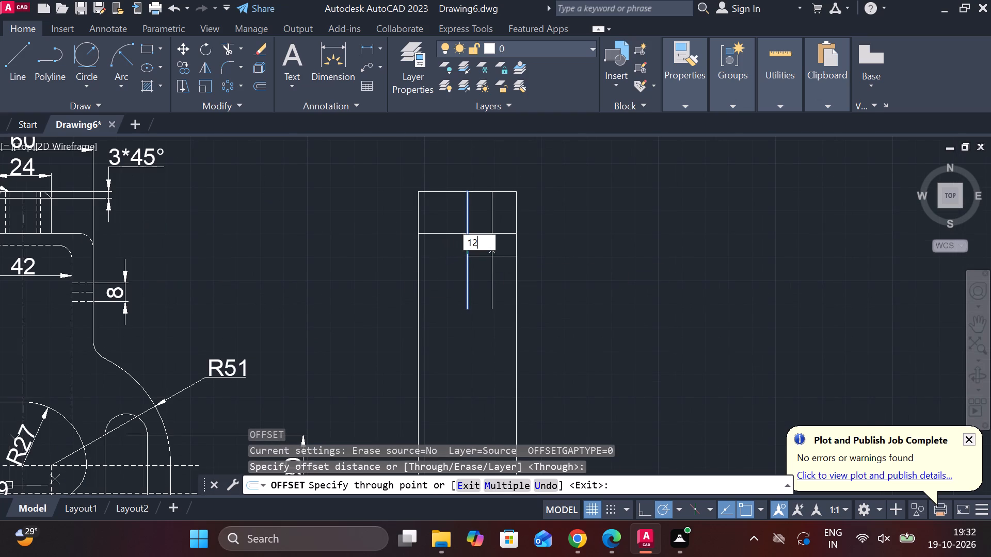
pyautogui.press('space')
pyautogui.click(464, 218)
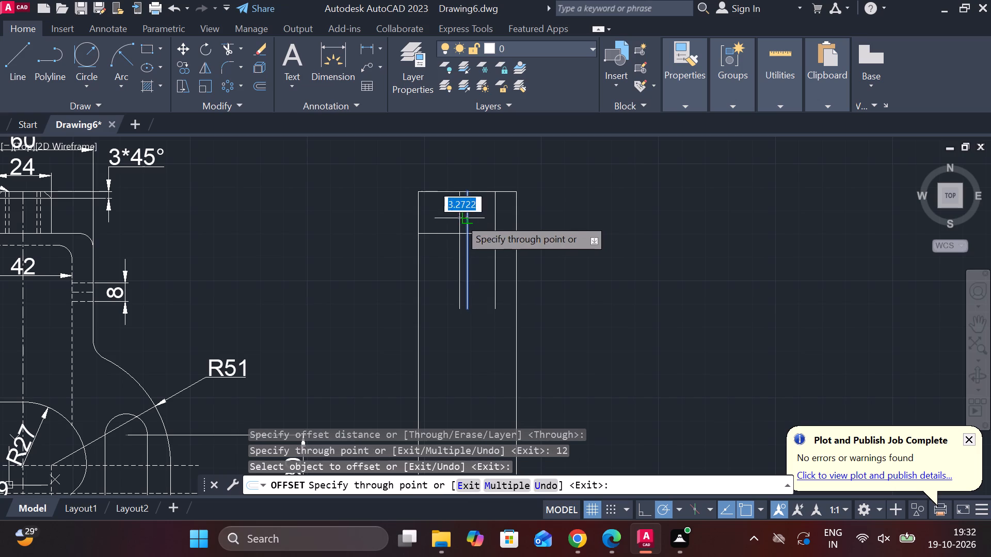
pyautogui.write('12')
pyautogui.press('space')
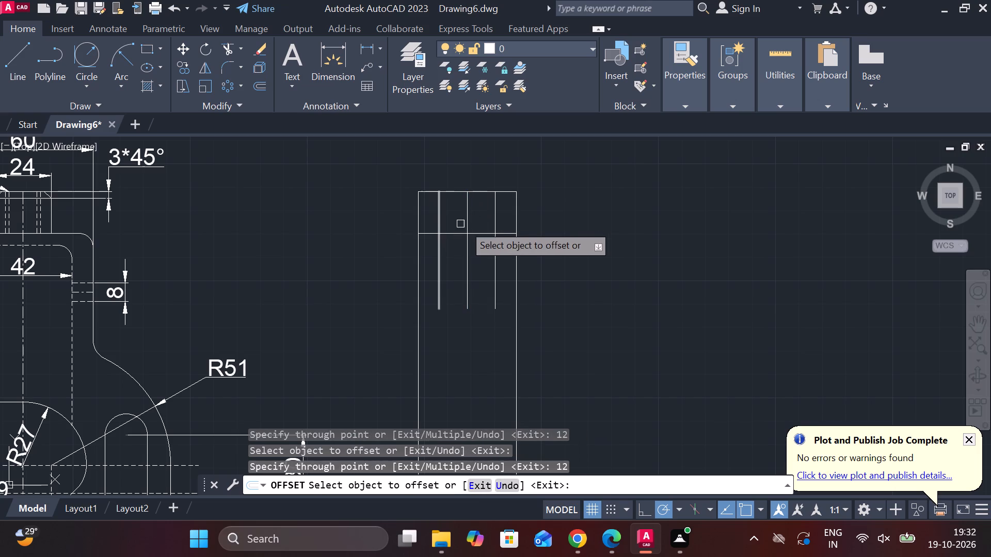
pyautogui.press('Escape')
# Trim the side view's top edge and outer verticals outside the two offset lines, leaving a narrow boss above the shoulder.
pyautogui.write('tr')
pyautogui.press('space')
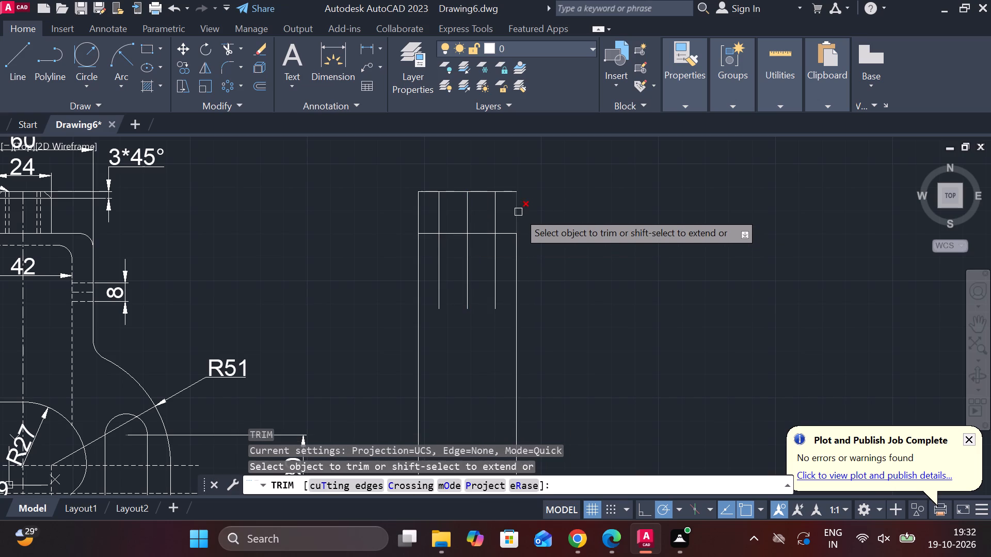
pyautogui.click(518, 212)
pyautogui.click(520, 192)
pyautogui.click(515, 192)
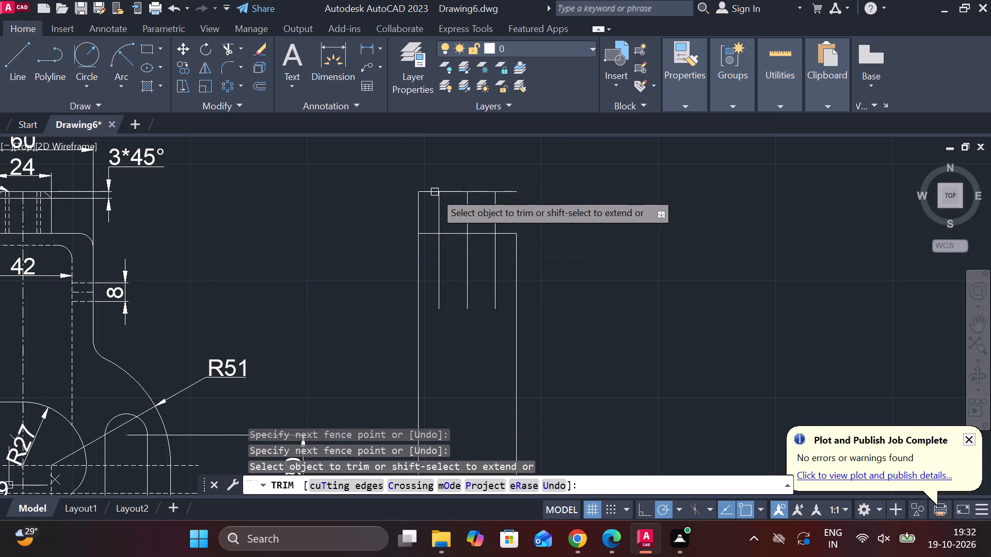
pyautogui.click(430, 194)
pyautogui.click(418, 200)
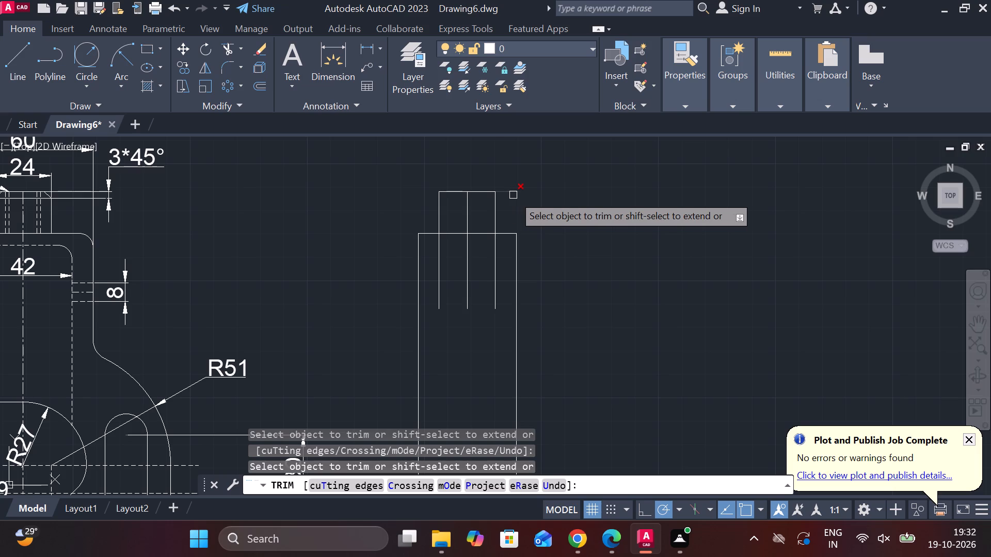
pyautogui.click(515, 194)
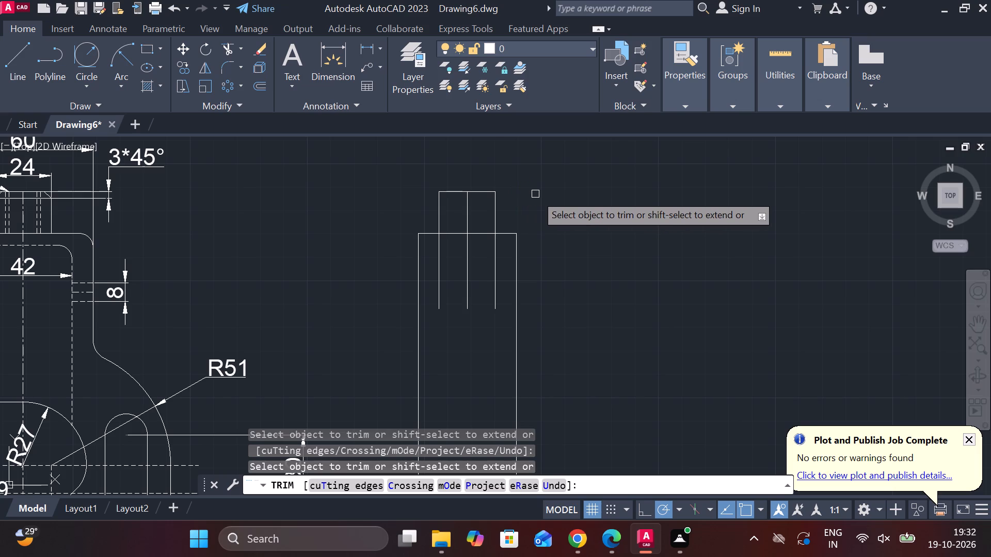
pyautogui.scroll(2, 534, 195)
pyautogui.press('`')
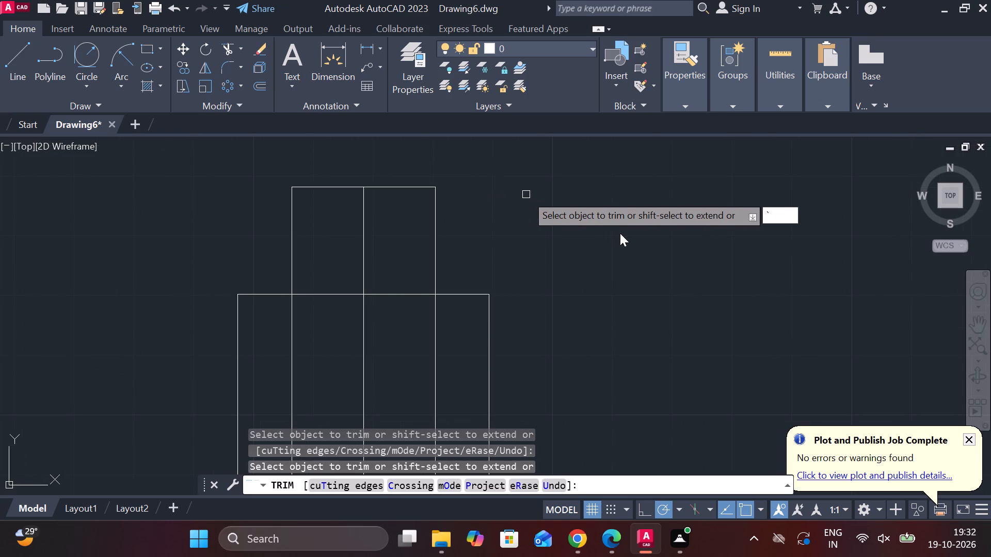
pyautogui.press('Escape')
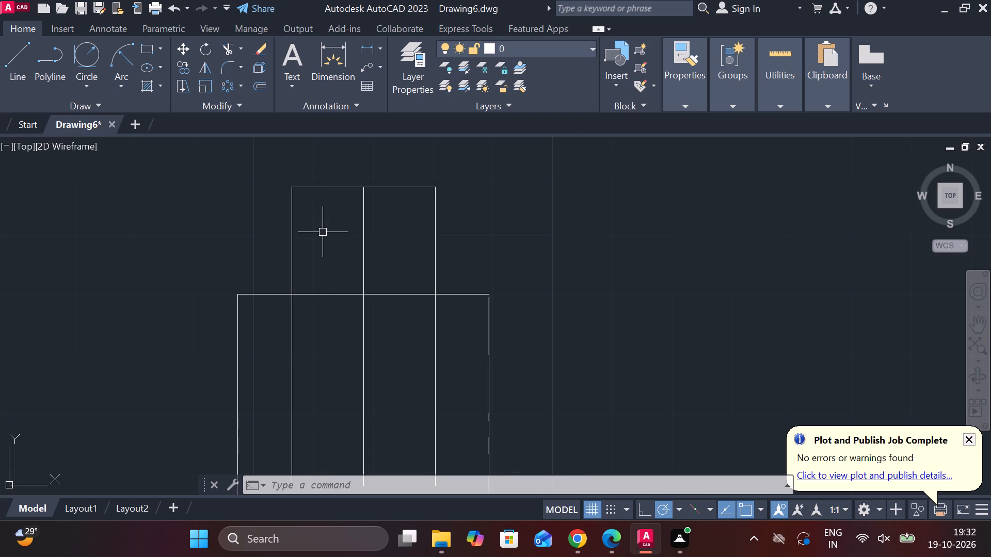
# Trim the parts of the two boss side lines that run below the shoulder line in the side view.
pyautogui.write('tr')
pyautogui.press('space')
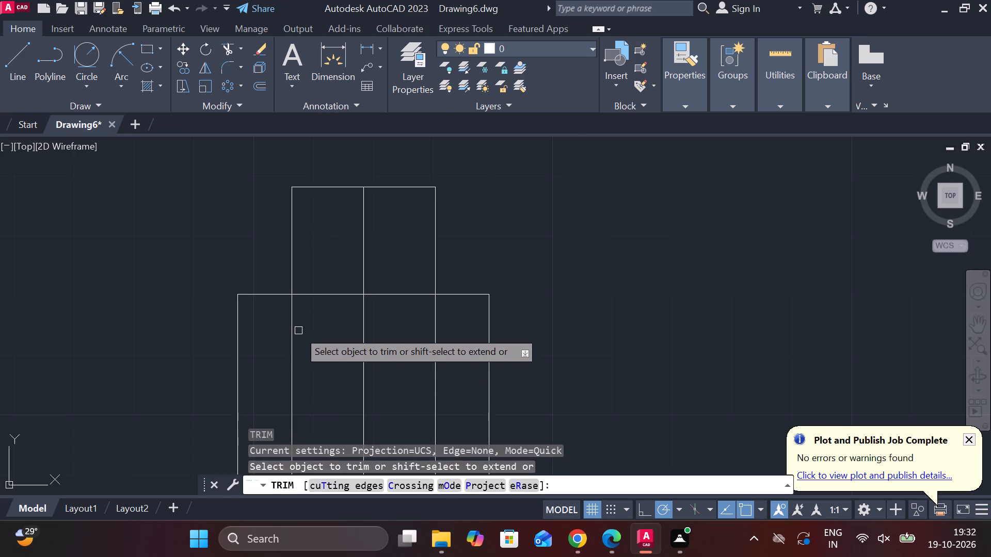
pyautogui.click(292, 322)
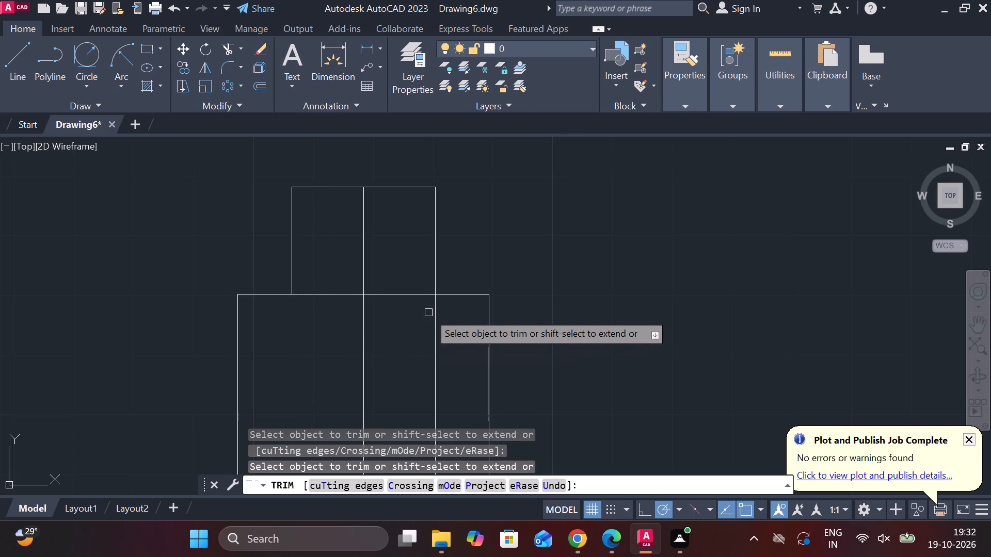
pyautogui.click(431, 309)
pyautogui.scroll(-4, 457, 317)
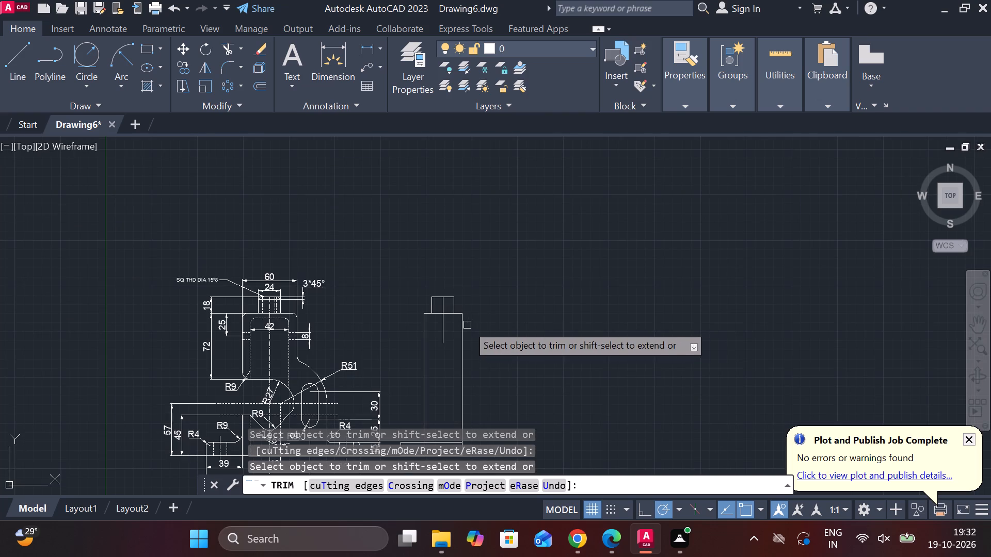
pyautogui.scroll(2, 467, 323)
pyautogui.moveTo(485, 319); pyautogui.dragTo(521, 329, button='middle')
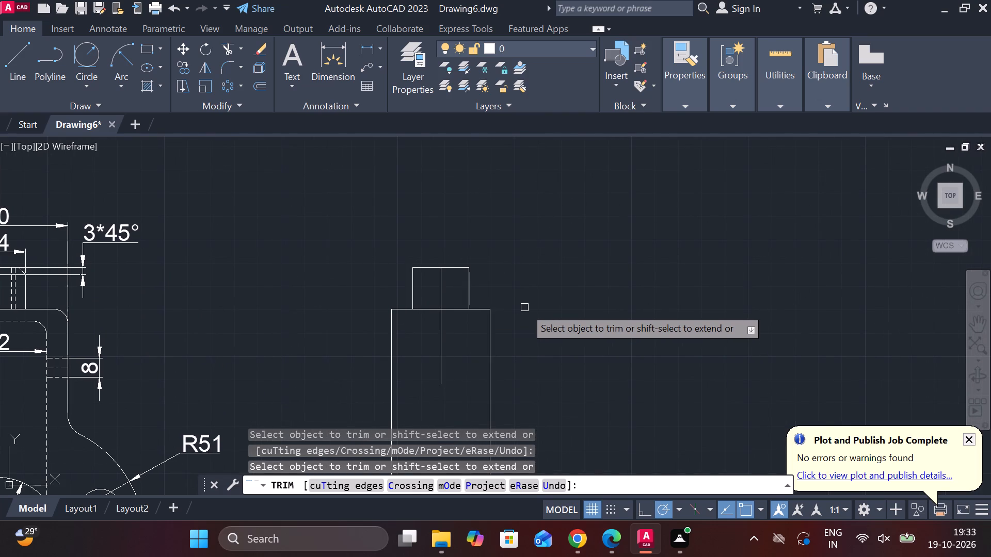
pyautogui.scroll(1, 517, 307)
pyautogui.moveTo(525, 302); pyautogui.dragTo(545, 307, button='middle')
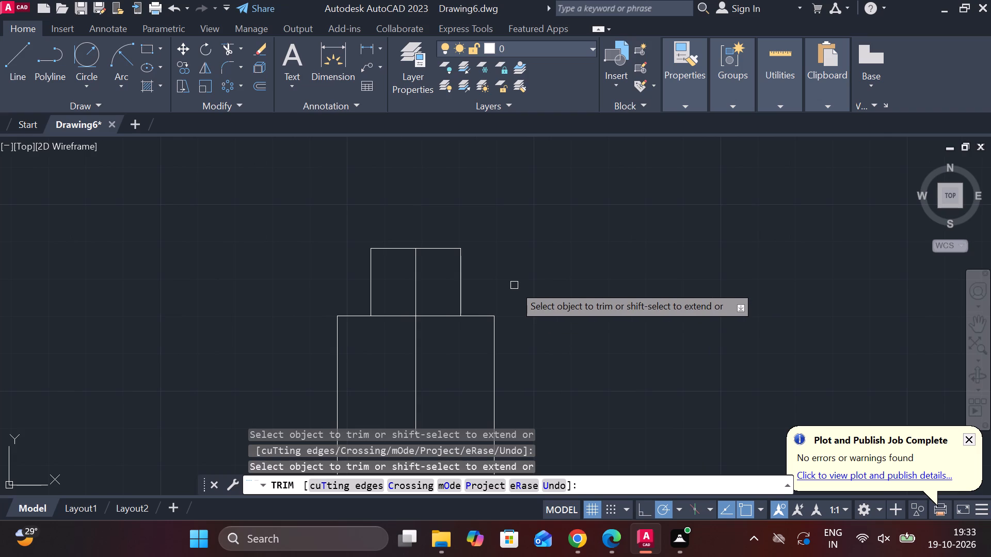
pyautogui.scroll(-1, 530, 318)
pyautogui.moveTo(530, 318); pyautogui.dragTo(550, 239, button='middle')
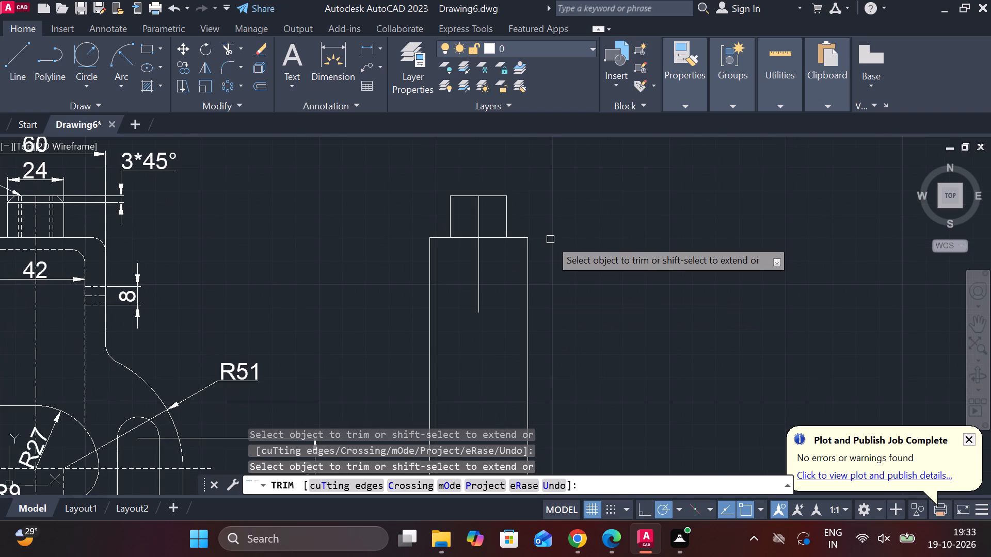
pyautogui.press('Escape')
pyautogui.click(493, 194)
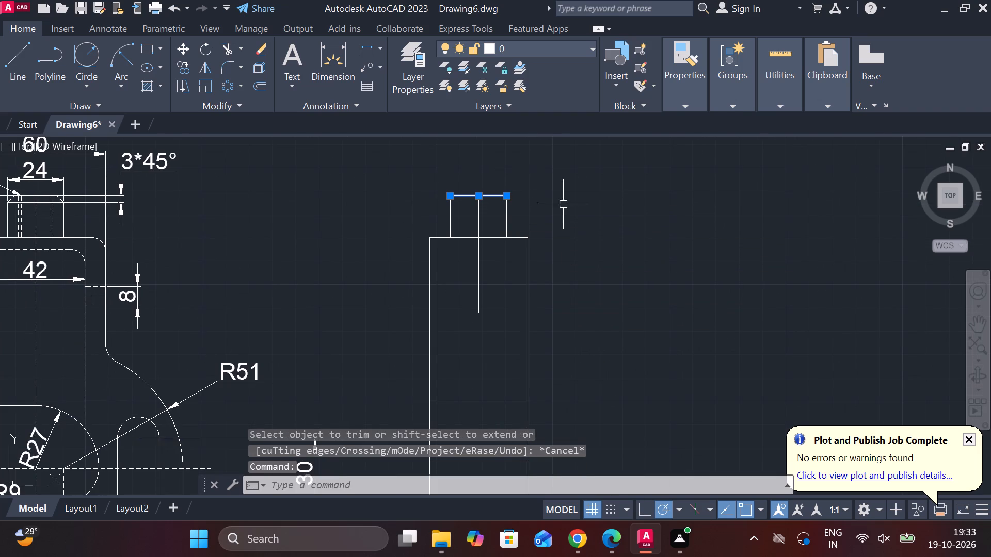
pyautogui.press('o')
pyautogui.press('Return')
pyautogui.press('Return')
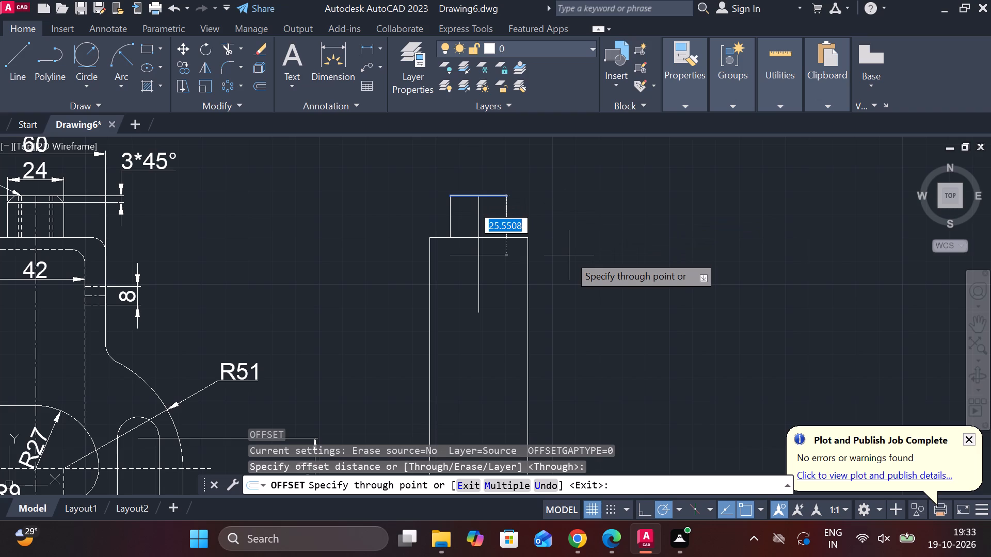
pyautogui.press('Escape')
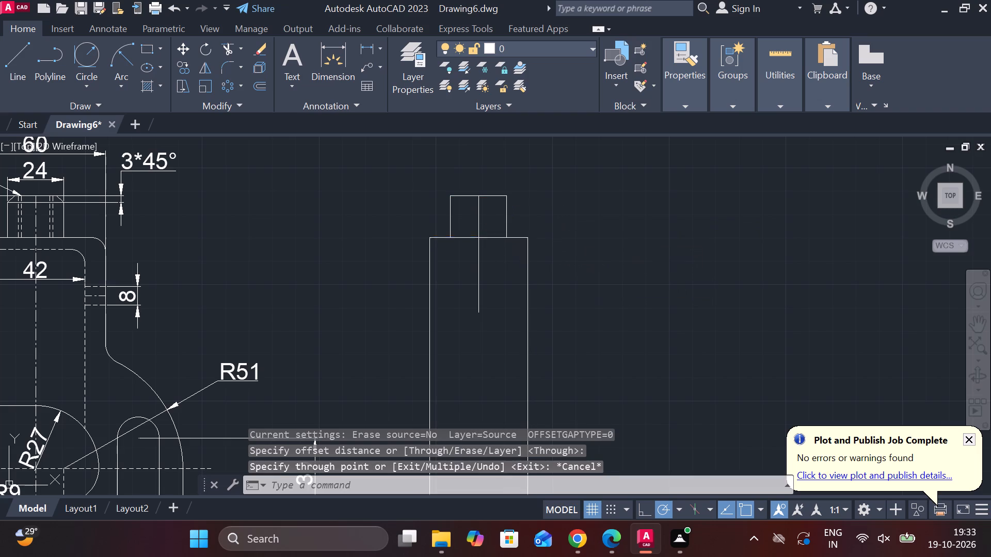
# Offset the side view's shoulder line downward by 72.
pyautogui.click(495, 238)
pyautogui.press('o')
pyautogui.press('Return')
pyautogui.press('Return')
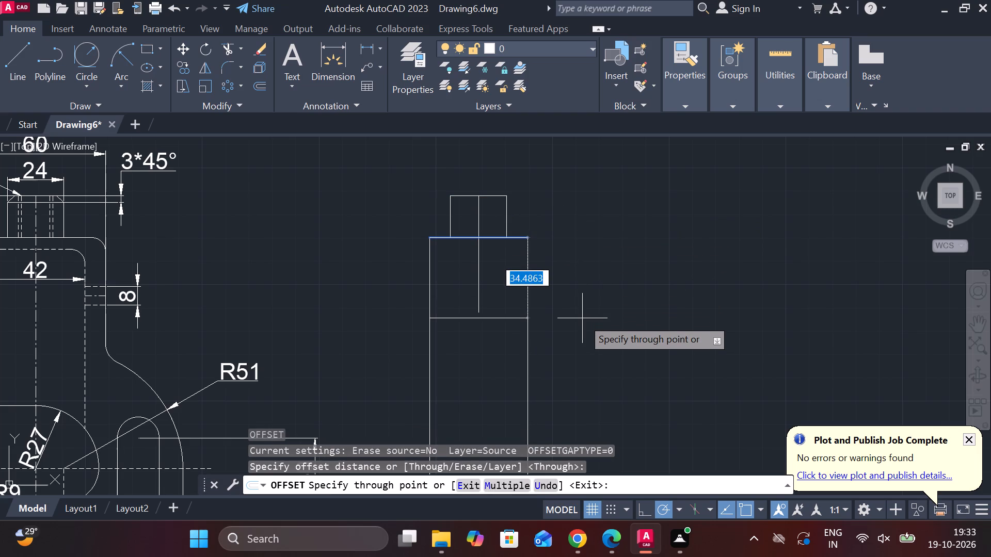
pyautogui.write('72')
pyautogui.press('Return')
pyautogui.scroll(-2, 582, 318)
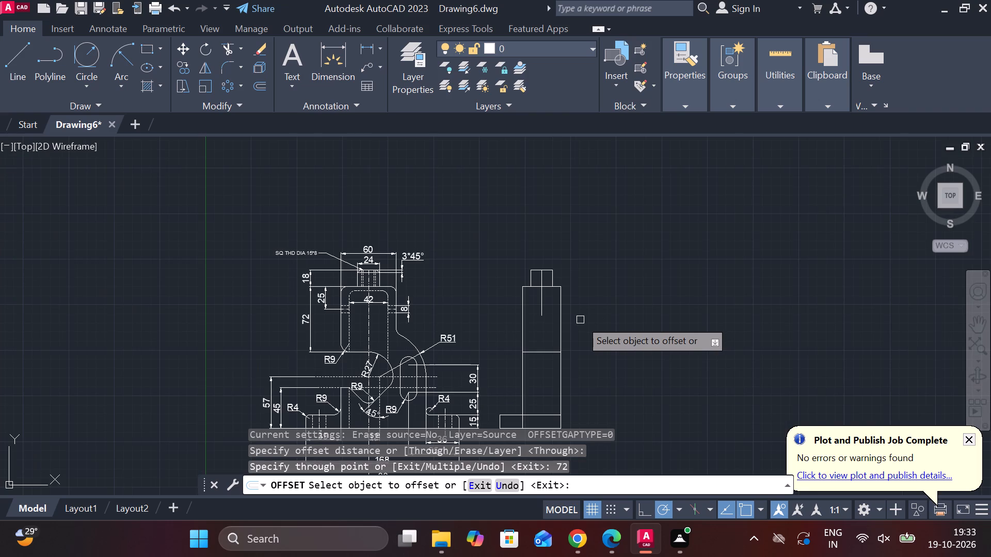
pyautogui.scroll(1, 560, 341)
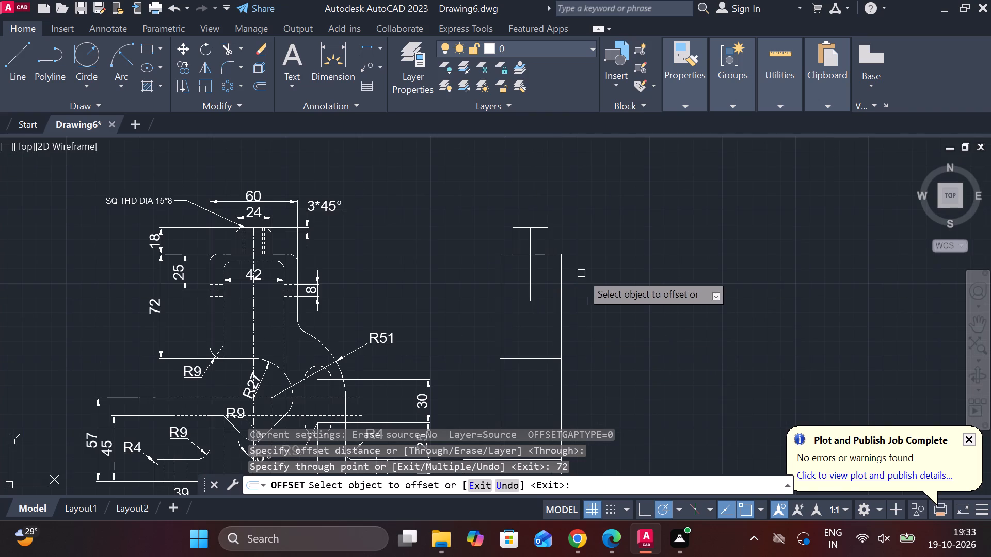
pyautogui.press('Escape')
# Stretch the lower end of the side view's centre line straight down by about 136 units, past the base.
pyautogui.click(529, 270)
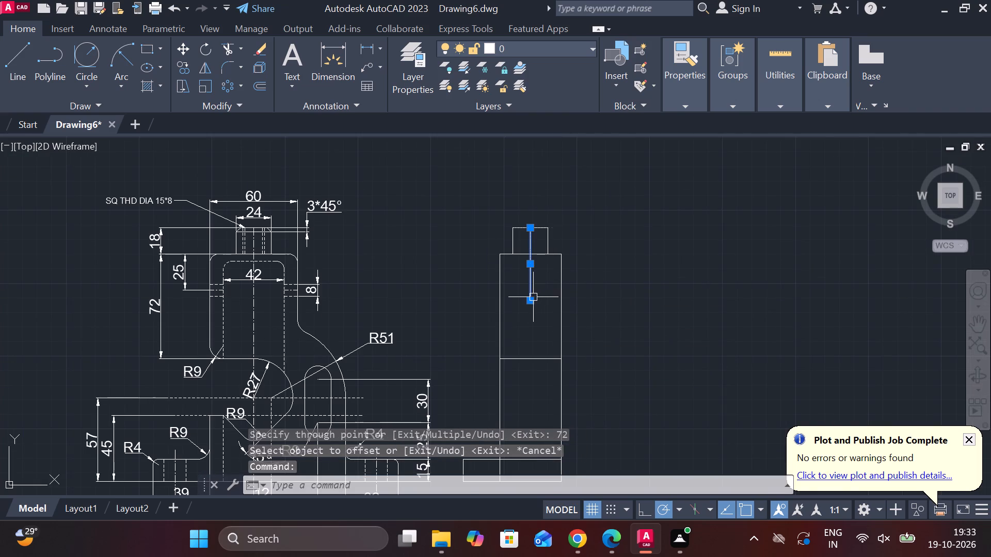
pyautogui.click(532, 300)
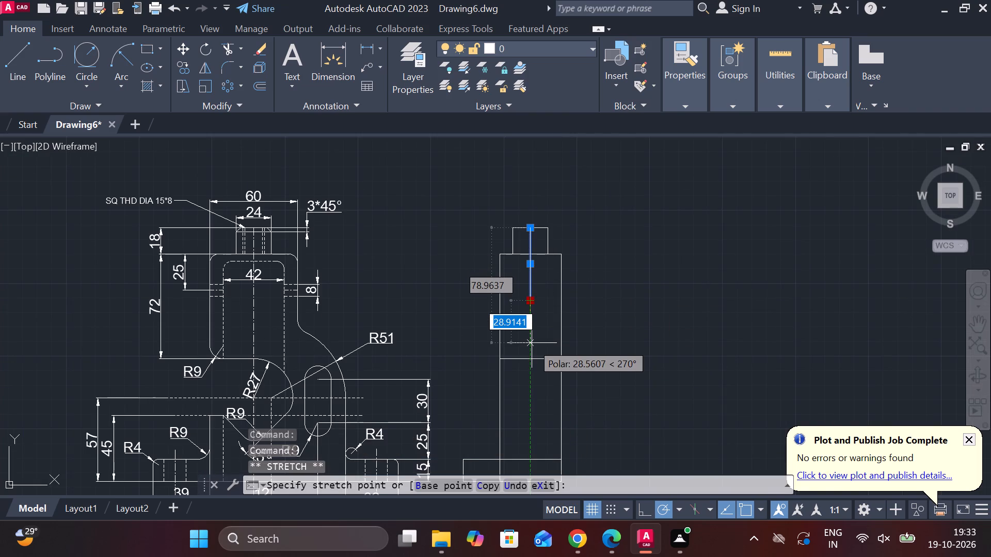
pyautogui.moveTo(532, 343); pyautogui.dragTo(513, 234, button='middle')
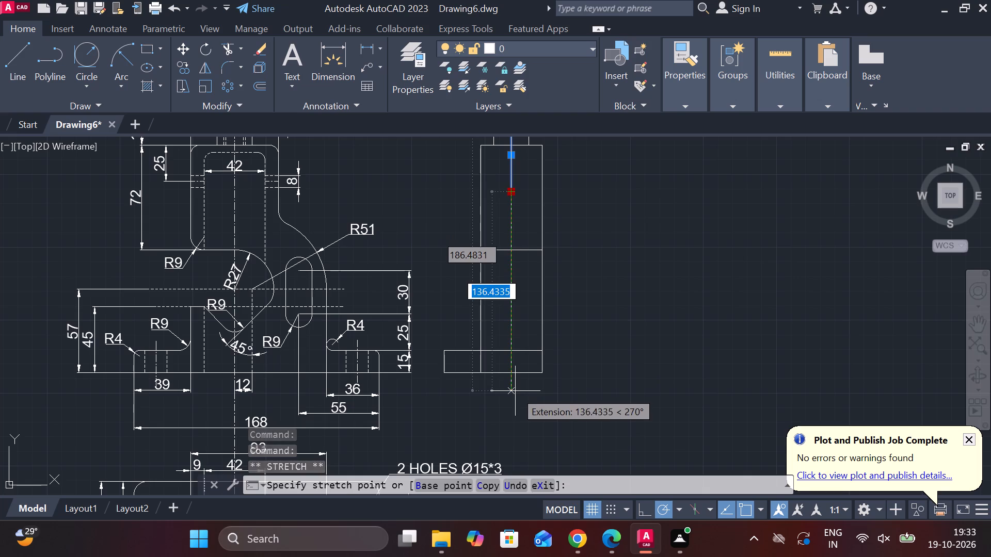
pyautogui.click(515, 391)
pyautogui.press('Escape')
# Extend the four dashed thread lines of the front view's boss down to the dashed top line of the inner cavity.
pyautogui.moveTo(587, 262); pyautogui.dragTo(609, 387, button='middle')
pyautogui.scroll(1, 586, 306)
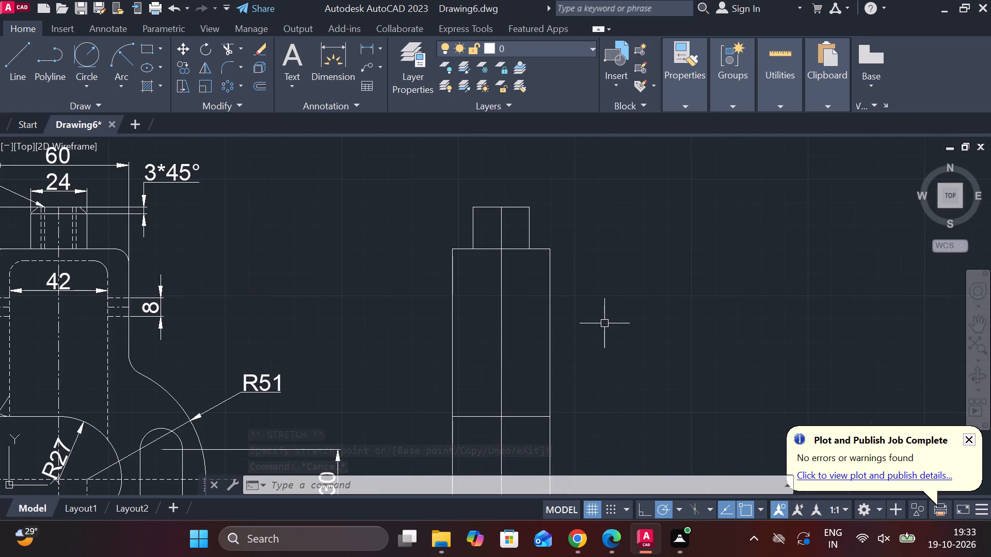
pyautogui.scroll(-1, 347, 310)
pyautogui.moveTo(328, 308); pyautogui.dragTo(554, 306, button='middle')
pyautogui.moveTo(553, 305); pyautogui.dragTo(539, 304, button='middle')
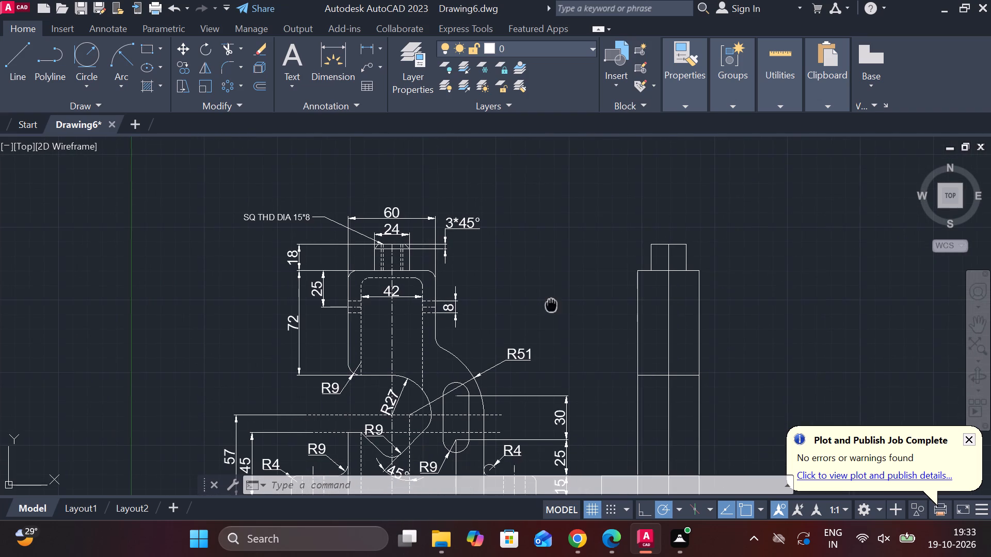
pyautogui.moveTo(539, 304); pyautogui.dragTo(523, 304, button='middle')
pyautogui.scroll(2, 326, 288)
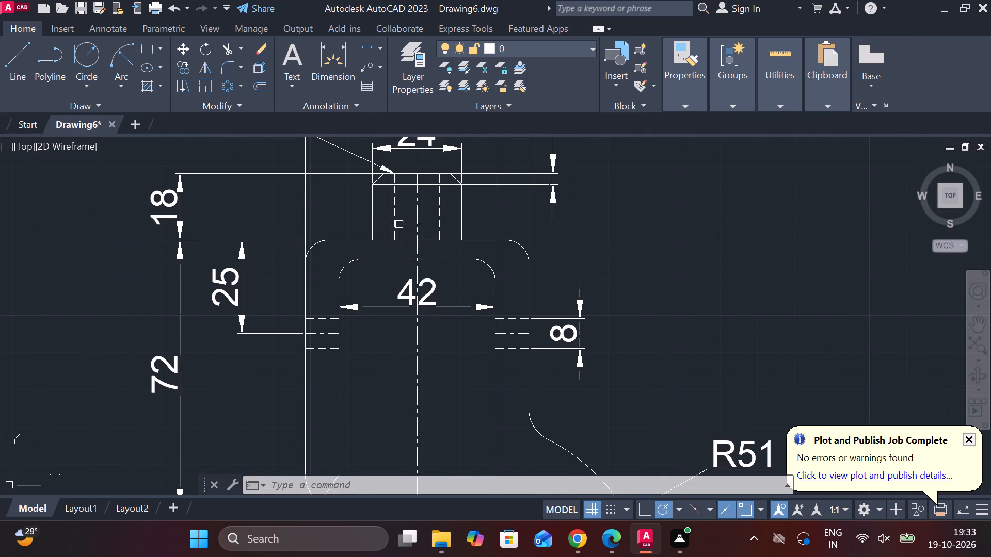
pyautogui.write('ex')
pyautogui.press('space')
pyautogui.click(386, 219)
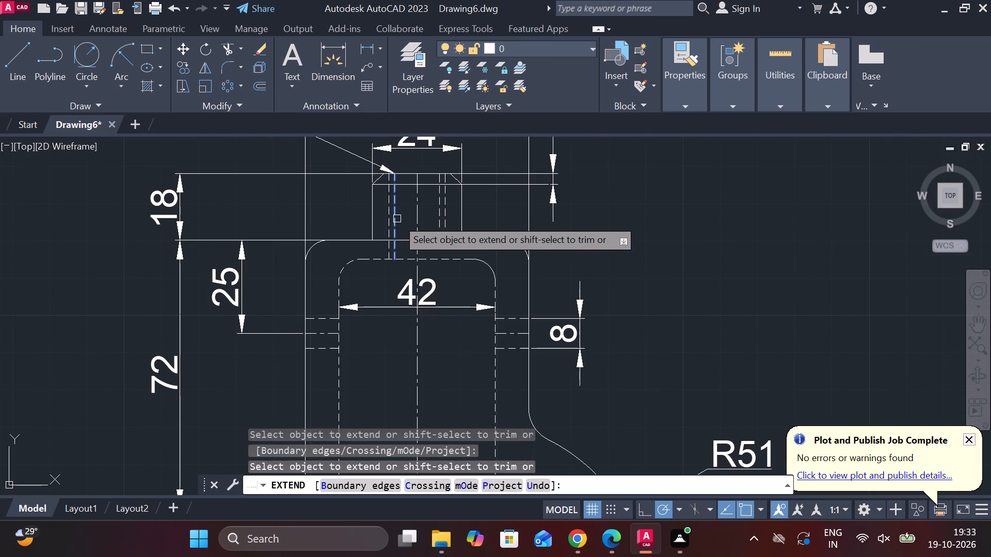
pyautogui.click(397, 219)
pyautogui.click(437, 221)
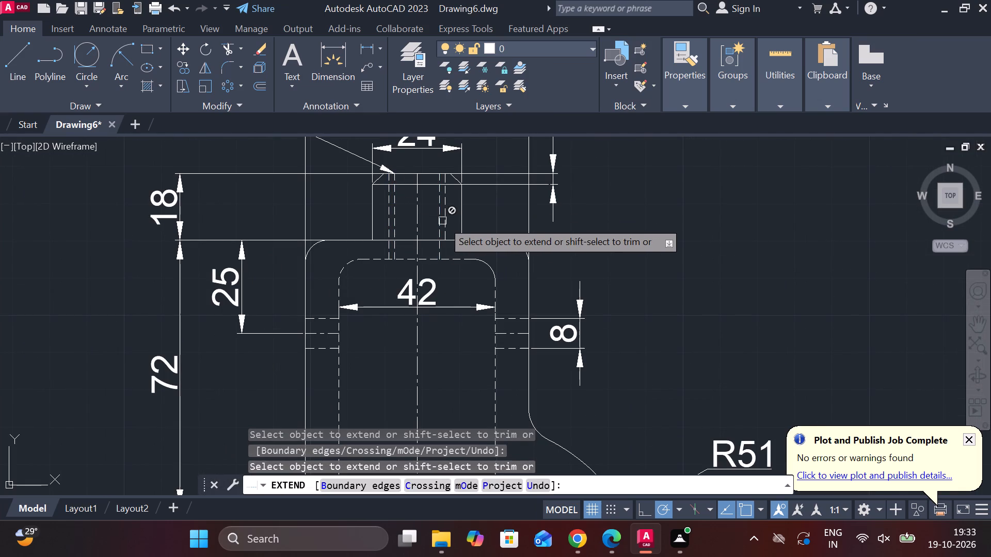
pyautogui.click(444, 219)
pyautogui.scroll(-2, 582, 248)
pyautogui.moveTo(644, 263); pyautogui.dragTo(612, 255, button='middle')
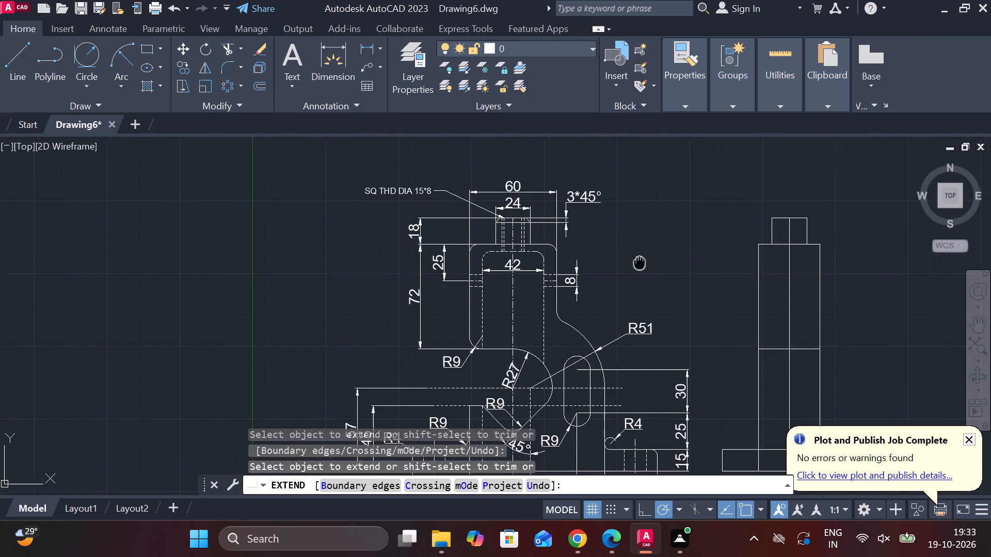
pyautogui.moveTo(612, 255); pyautogui.dragTo(585, 251, button='middle')
pyautogui.press('Escape')
# Draw a horizontal projection line from the front view's cavity top, at its centre line, across and just past the side view.
pyautogui.press('l')
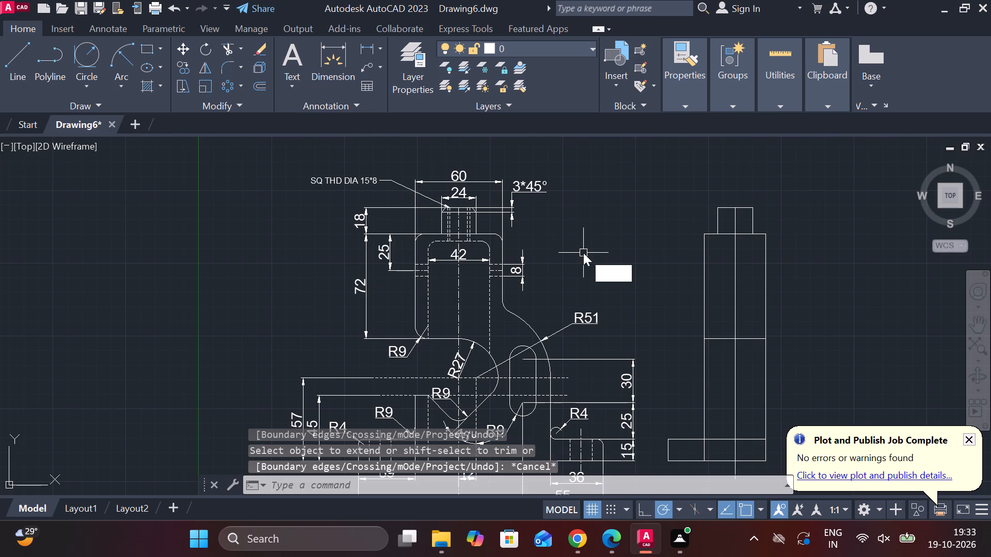
pyautogui.press('Return')
pyautogui.click(458, 238)
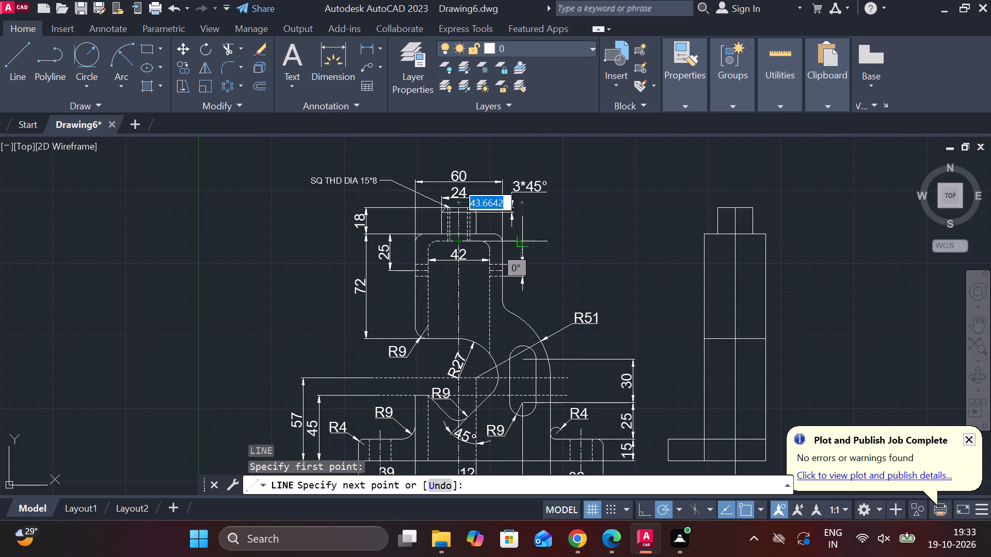
pyautogui.click(819, 237)
pyautogui.press('Escape')
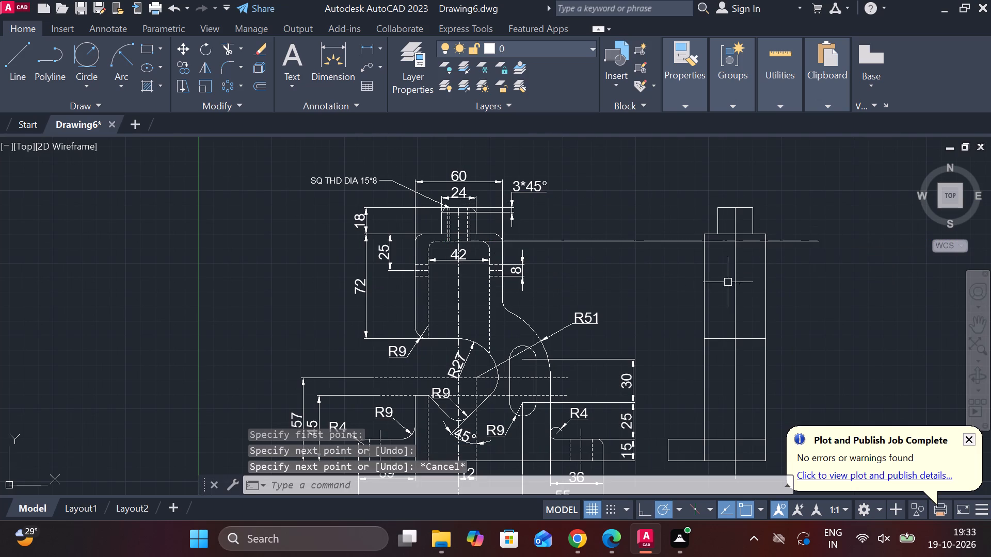
# Offset the side view's centre line by 7.5 to both sides for the boss's threaded hole.
pyautogui.moveTo(673, 289); pyautogui.dragTo(506, 345, button='middle')
pyautogui.scroll(2, 548, 298)
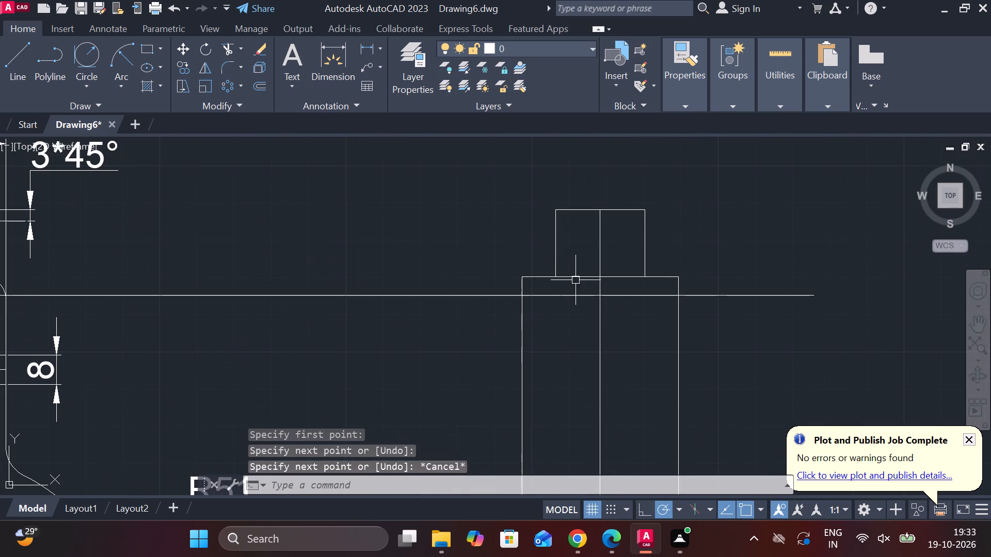
pyautogui.click(600, 257)
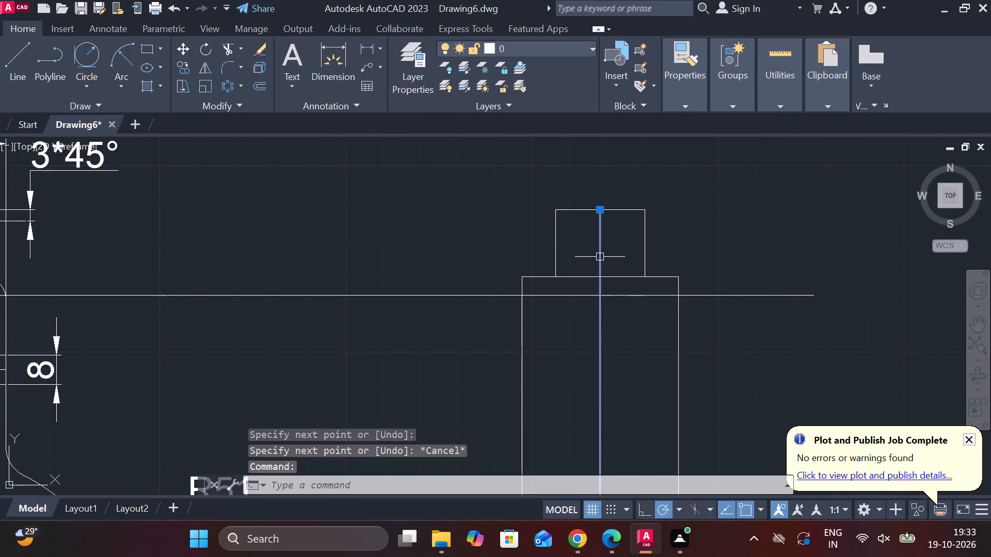
pyautogui.press('o')
pyautogui.press('Return')
pyautogui.press('Return')
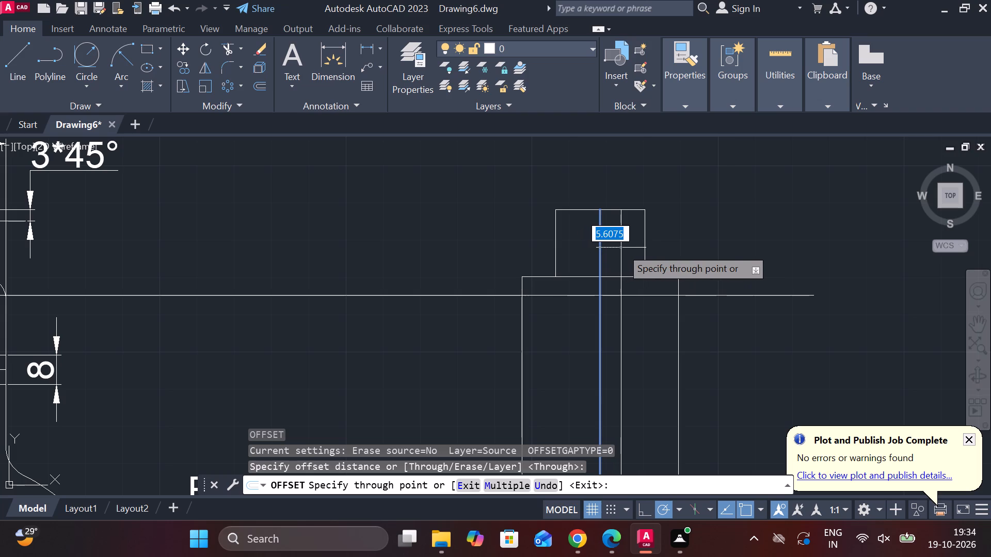
pyautogui.write('7.')
pyautogui.write('5')
pyautogui.press('space')
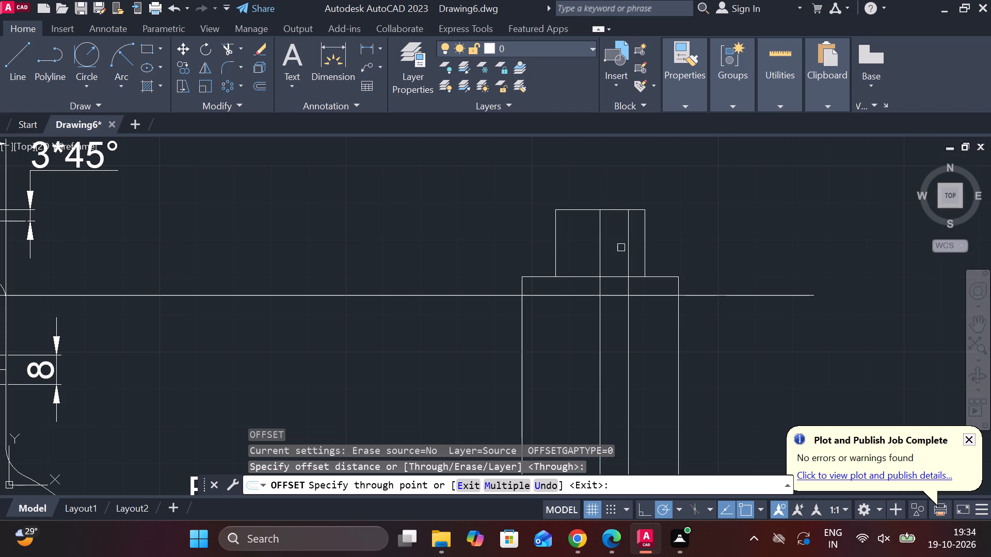
pyautogui.click(601, 238)
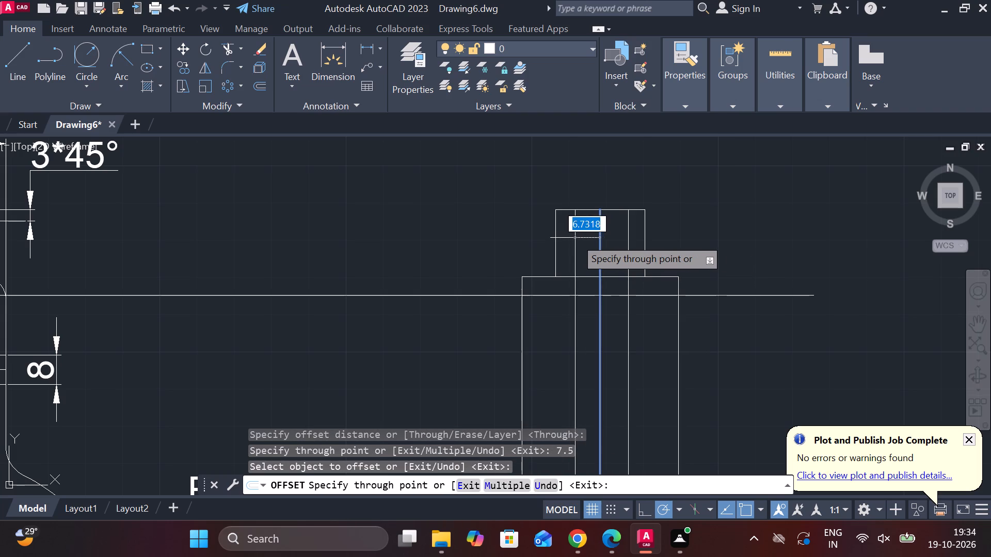
pyautogui.write('7.5')
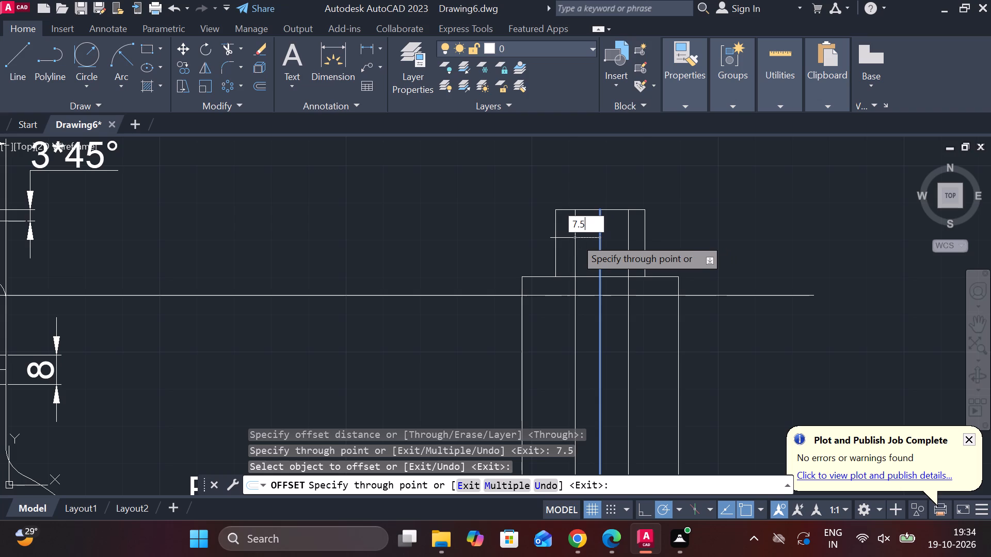
pyautogui.press('Return')
pyautogui.press('Escape')
# Trim the two offset thread lines below the projected cavity top line in the side view.
pyautogui.write('tr')
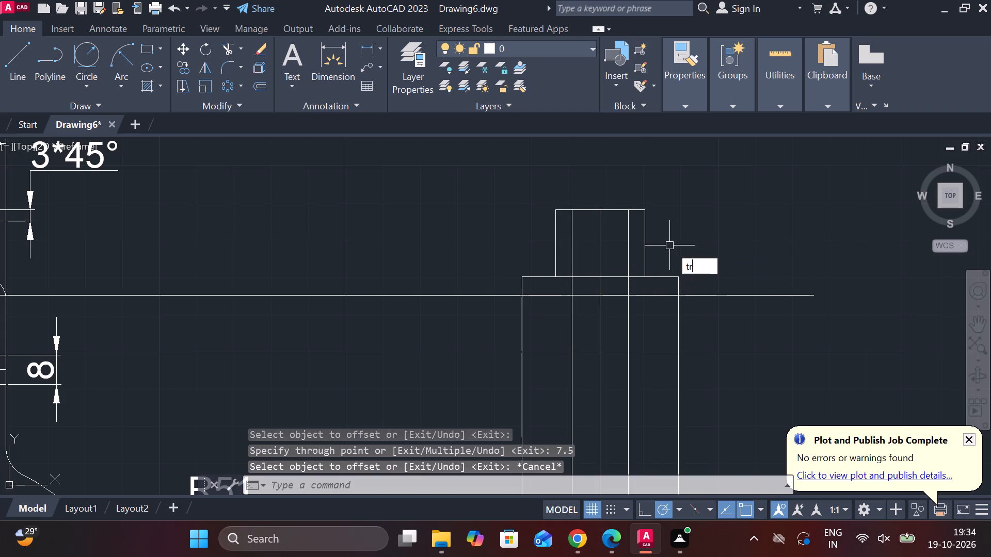
pyautogui.press('space')
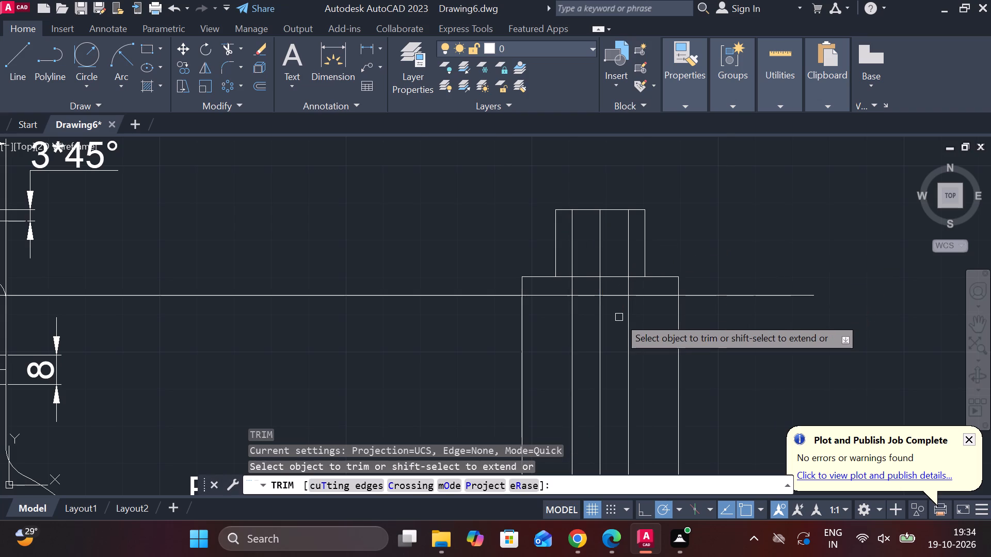
pyautogui.click(628, 314)
pyautogui.click(574, 320)
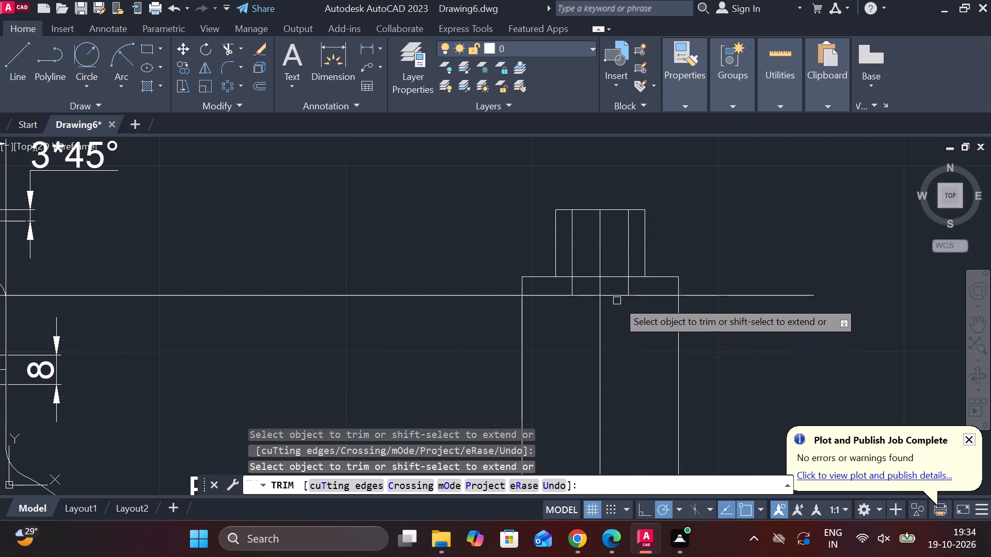
pyautogui.press('Escape')
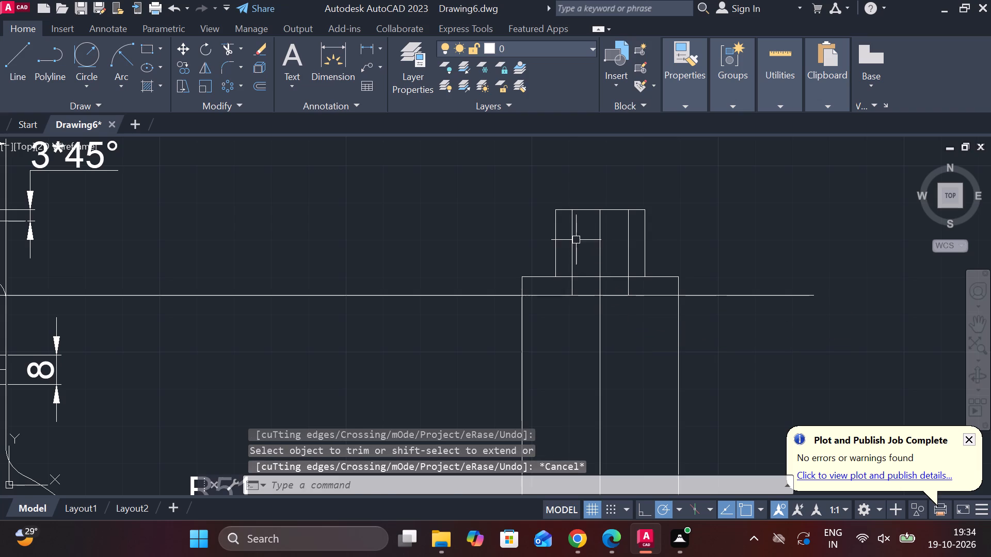
# Offset each of the side view's two thread lines inward by 1.5, towards the centre line.
pyautogui.click(576, 239)
pyautogui.click(577, 234)
pyautogui.click(571, 237)
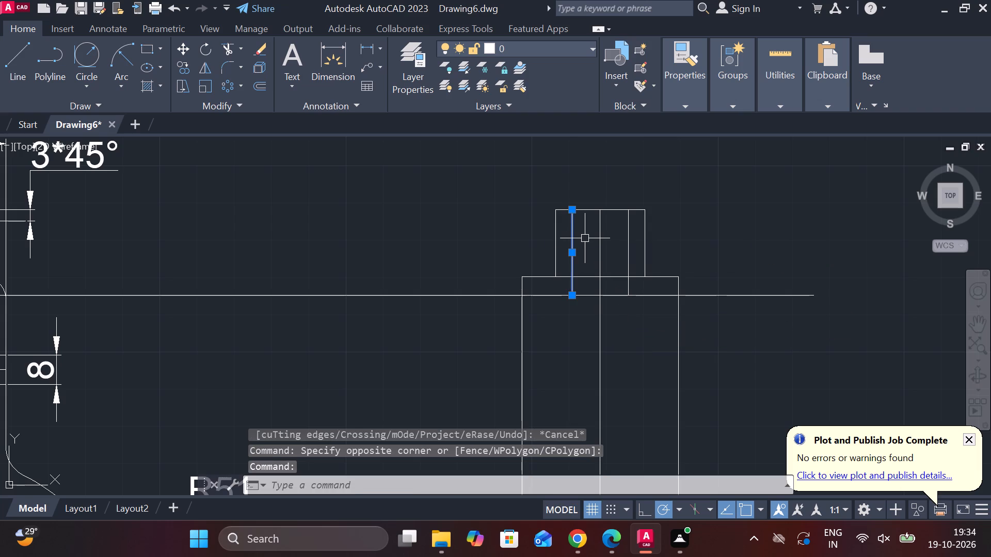
pyautogui.press('o')
pyautogui.press('Return')
pyautogui.press('Return')
pyautogui.write('1.5')
pyautogui.press('Return')
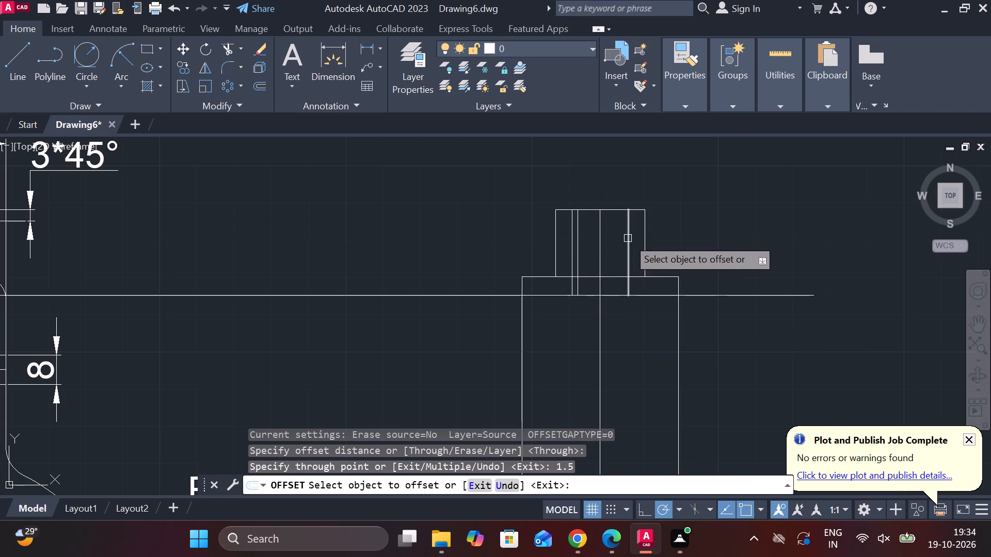
pyautogui.click(628, 238)
pyautogui.write('1.6')
pyautogui.press('BackSpace')
pyautogui.press('5')
pyautogui.press('Return')
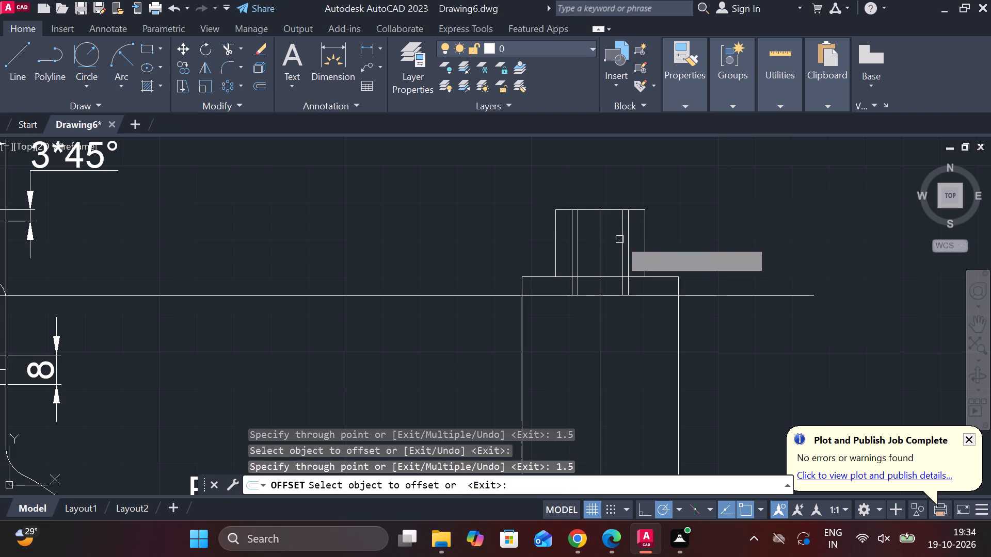
pyautogui.press('Escape')
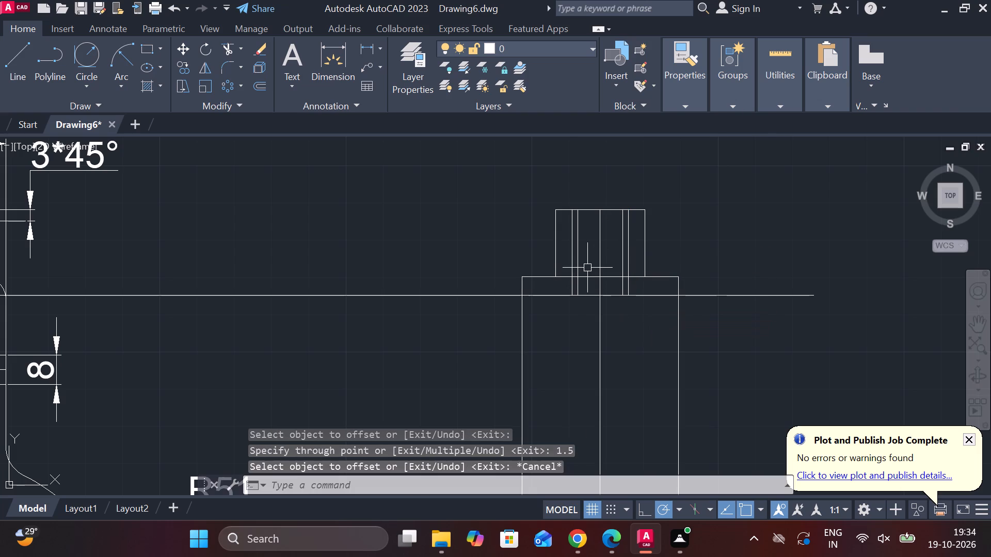
# Change the linetype of the side view's four thread lines to DASHED.
pyautogui.scroll(1, 605, 291)
pyautogui.click(565, 230)
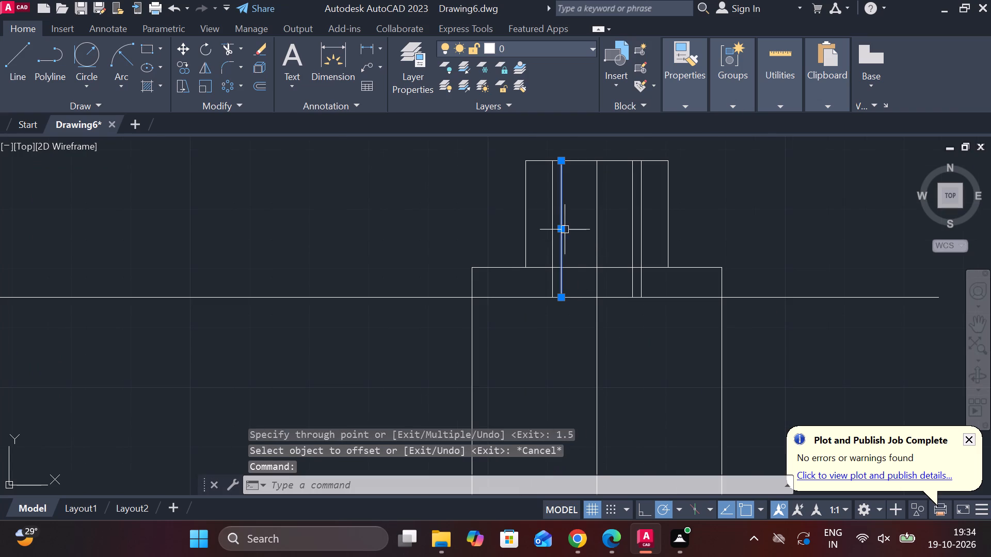
pyautogui.click(555, 226)
pyautogui.click(630, 221)
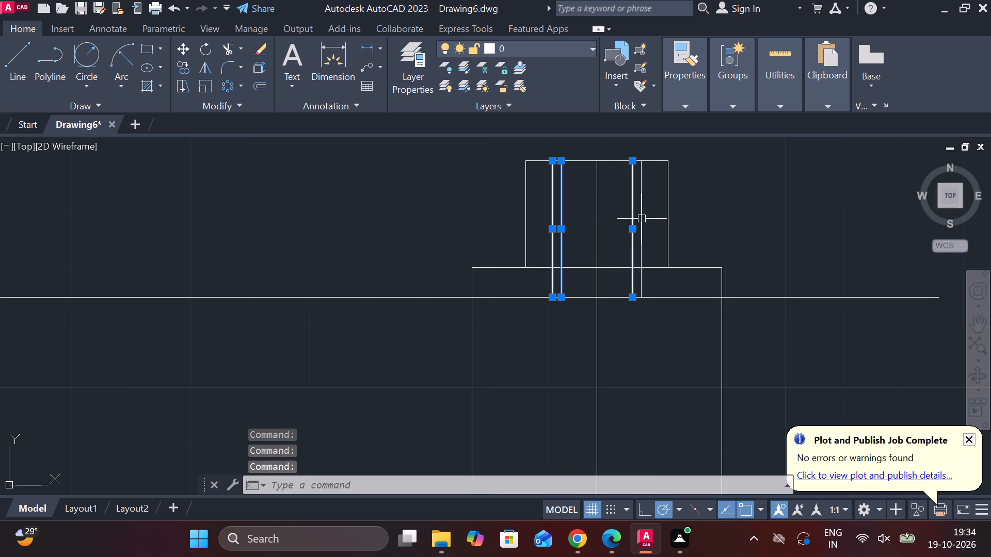
pyautogui.click(642, 219)
pyautogui.click(683, 104)
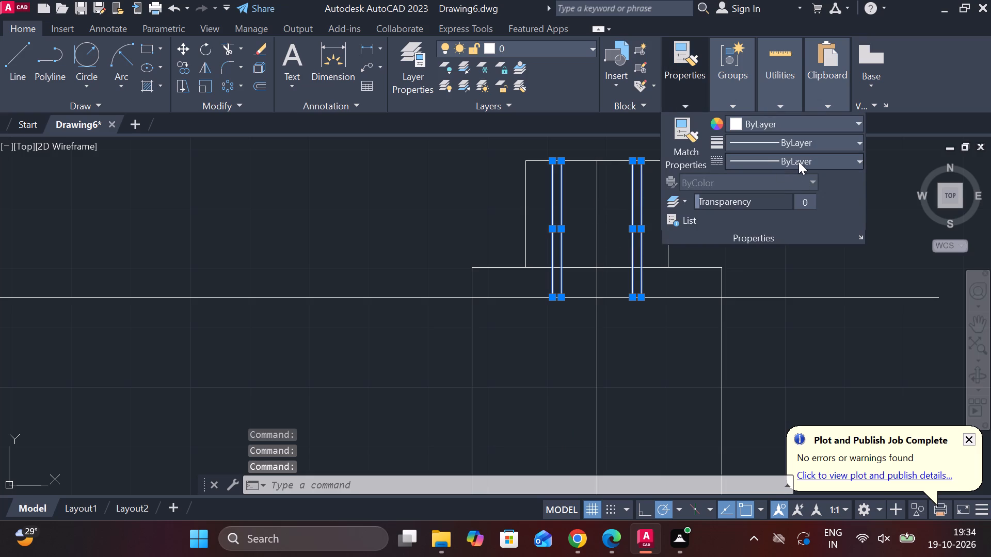
pyautogui.click(798, 161)
pyautogui.click(789, 246)
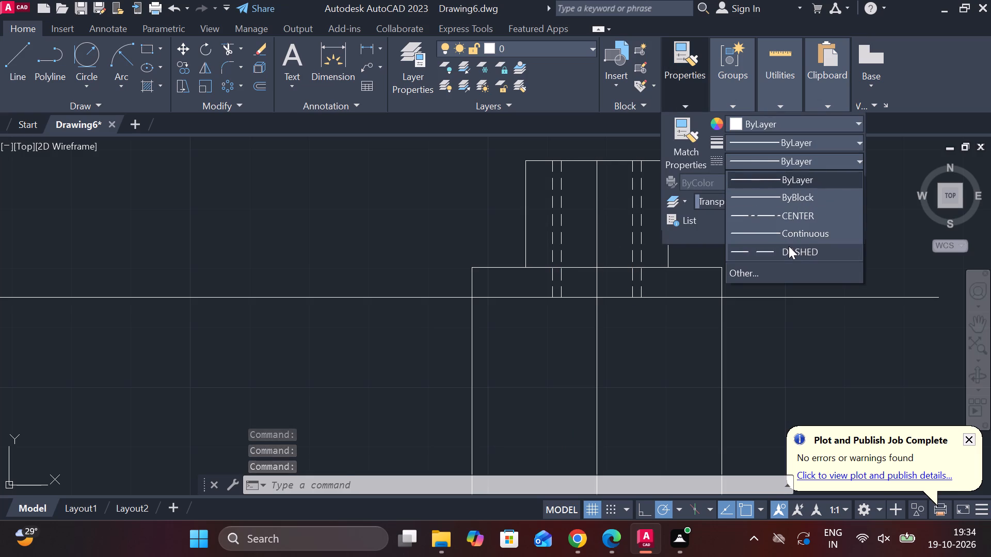
pyautogui.press('Escape')
# Chamfer both top corners of the side view's boss with length 3 and angle 45°.
pyautogui.scroll(-2, 585, 183)
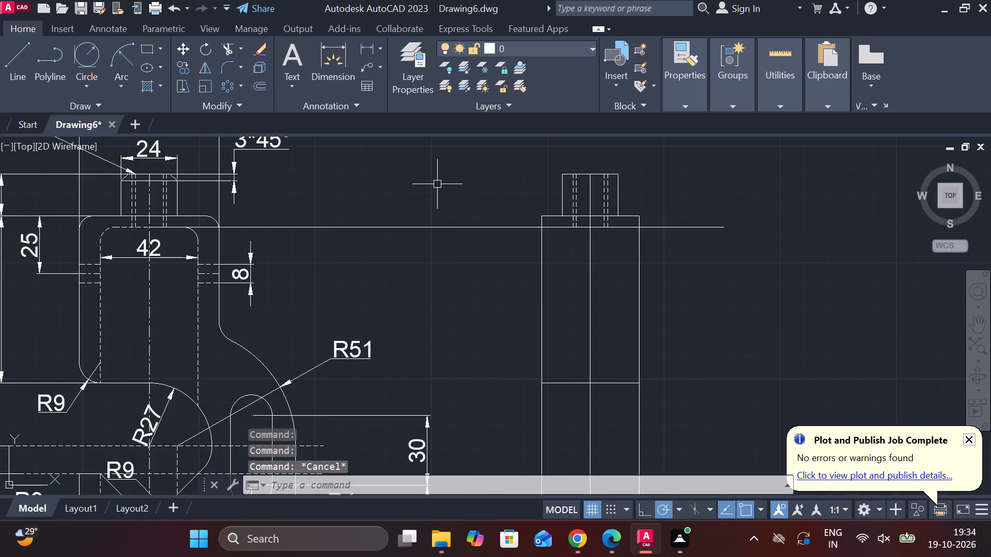
pyautogui.moveTo(477, 193); pyautogui.dragTo(589, 234, button='middle')
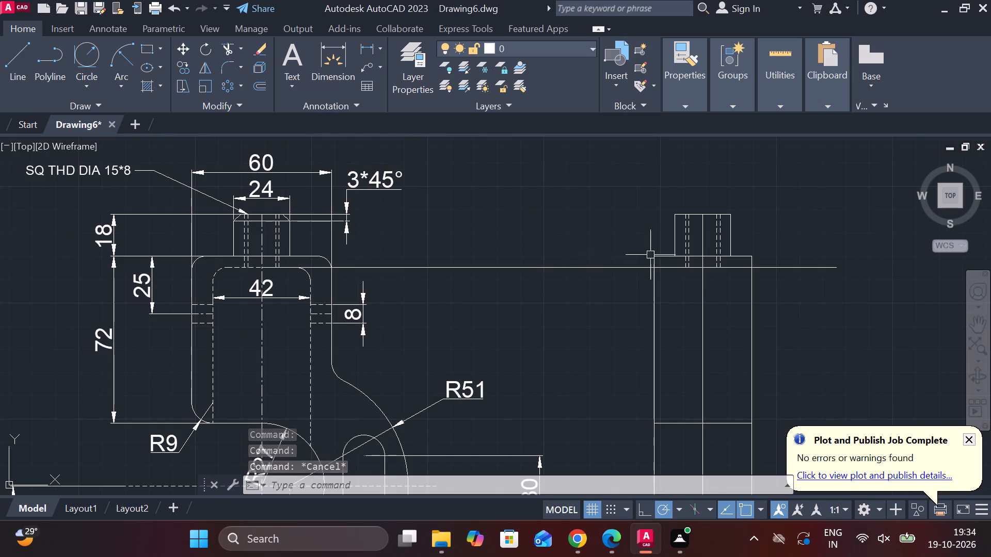
pyautogui.scroll(2, 667, 253)
pyautogui.moveTo(667, 253); pyautogui.dragTo(496, 321, button='middle')
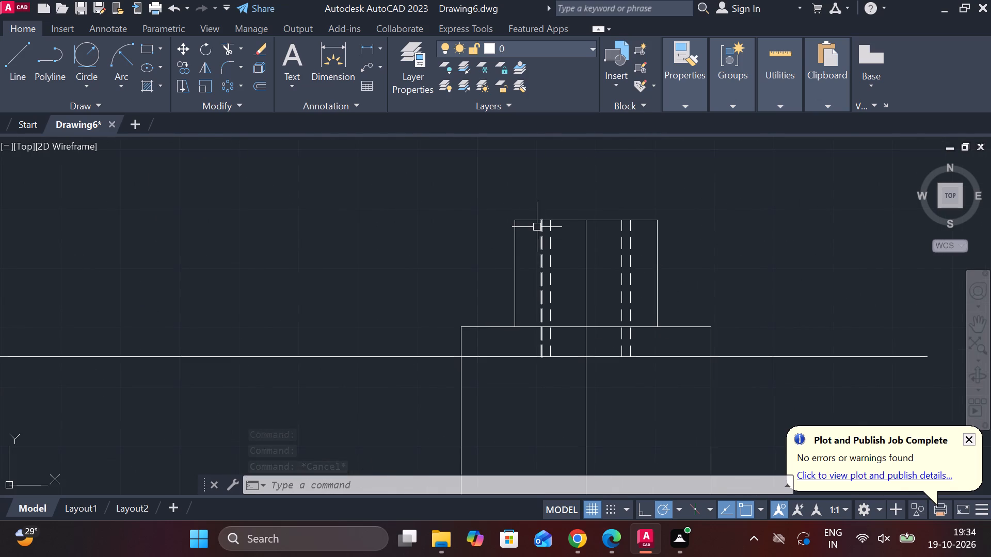
pyautogui.write('ch')
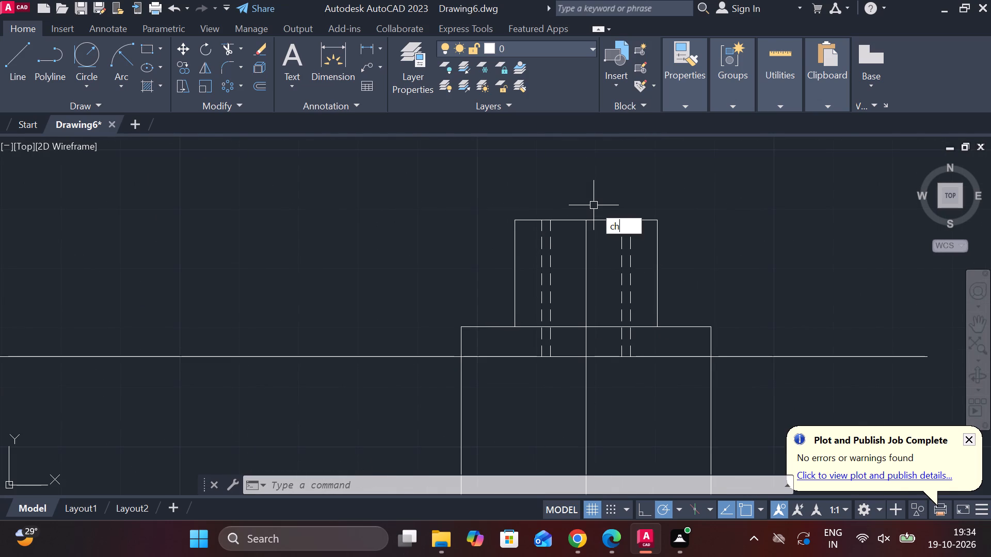
pyautogui.click(644, 253)
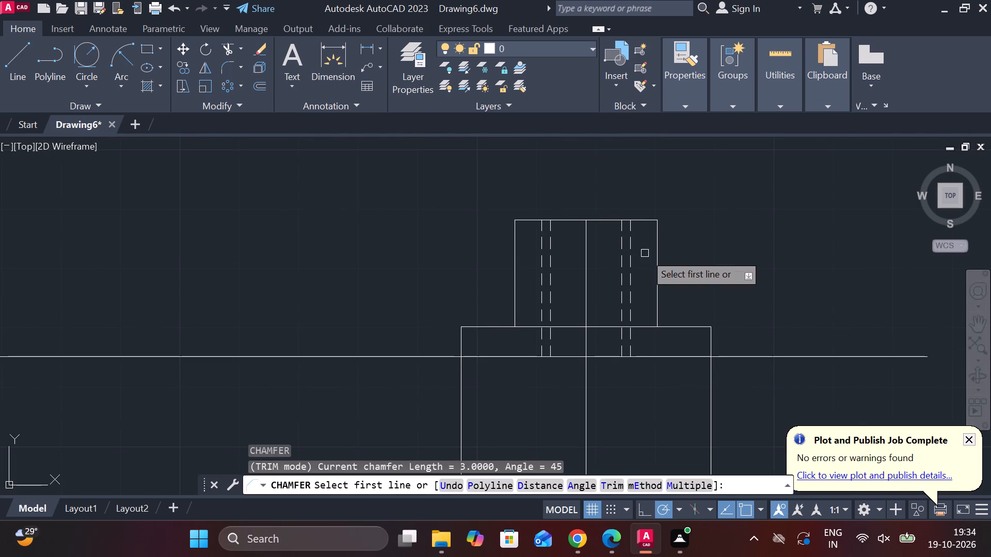
pyautogui.click(586, 482)
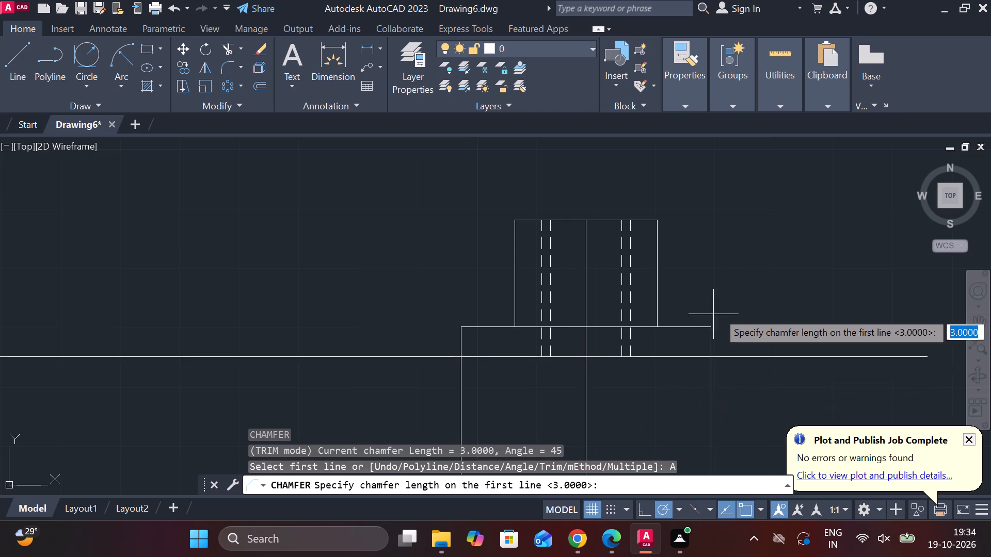
pyautogui.write('3 45')
pyautogui.press('space')
pyautogui.click(524, 222)
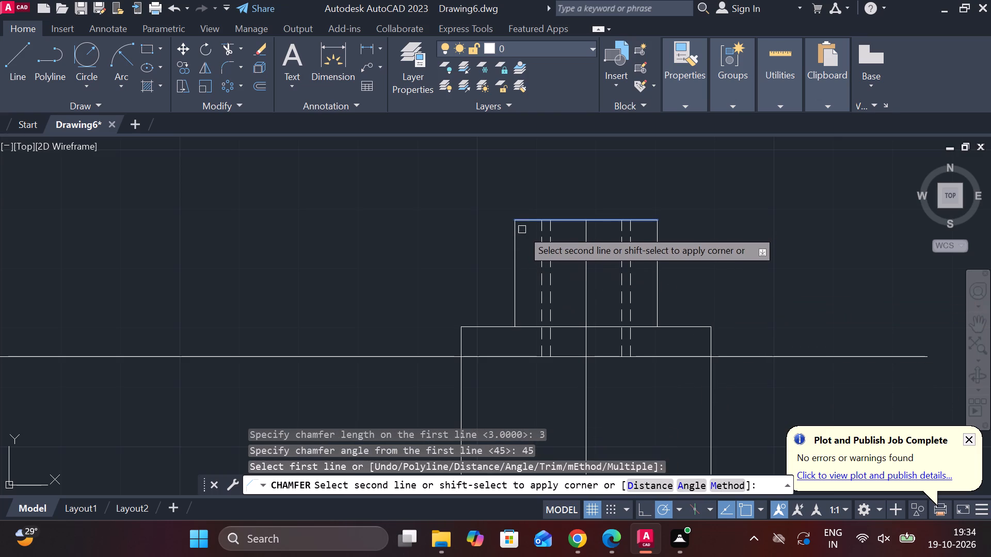
pyautogui.click(515, 236)
pyautogui.press('space')
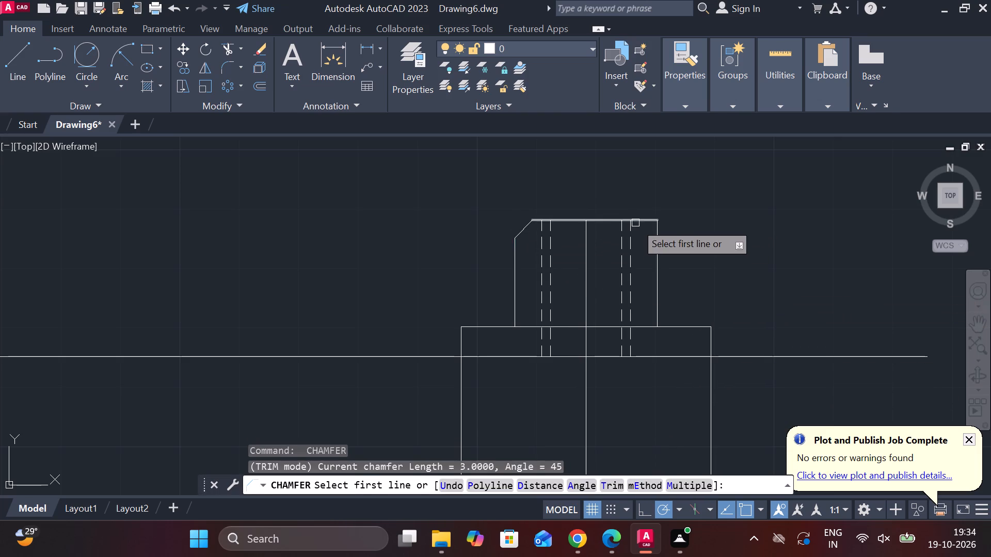
pyautogui.click(635, 222)
pyautogui.click(657, 232)
pyautogui.press('Escape')
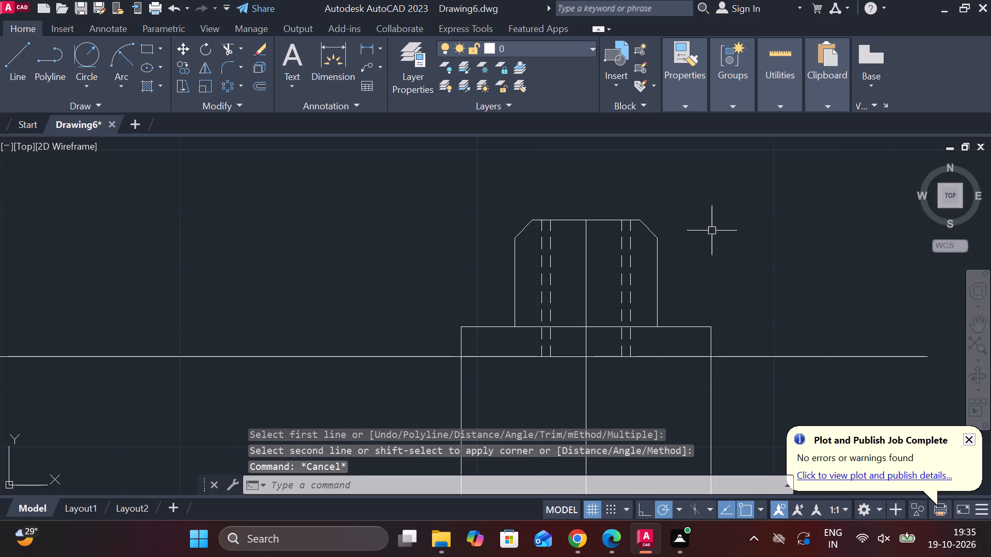
# Draw a horizontal line of 24 across the side view's boss, joining the lower ends of the two chamfers.
pyautogui.press('l')
pyautogui.press('Return')
pyautogui.click(520, 237)
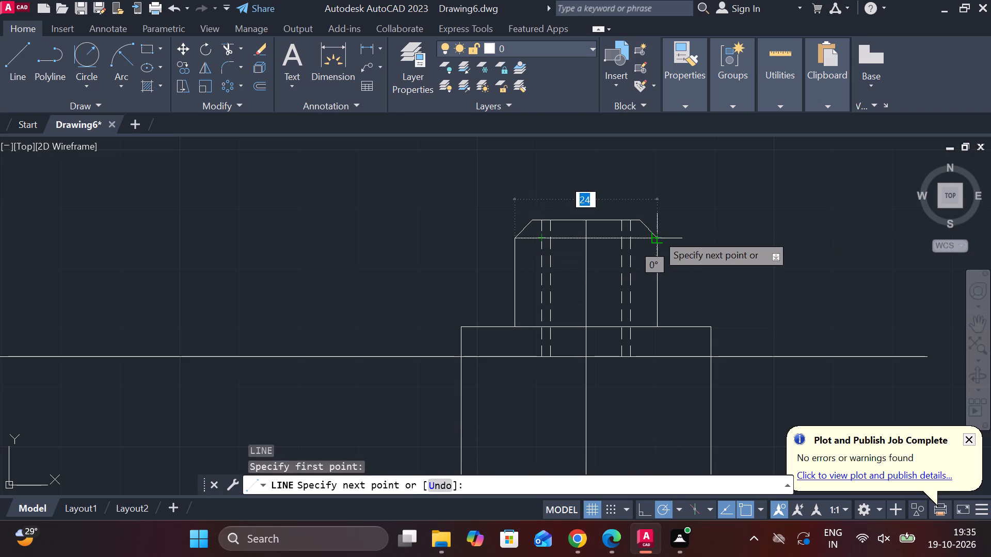
pyautogui.click(657, 234)
pyautogui.press('Escape')
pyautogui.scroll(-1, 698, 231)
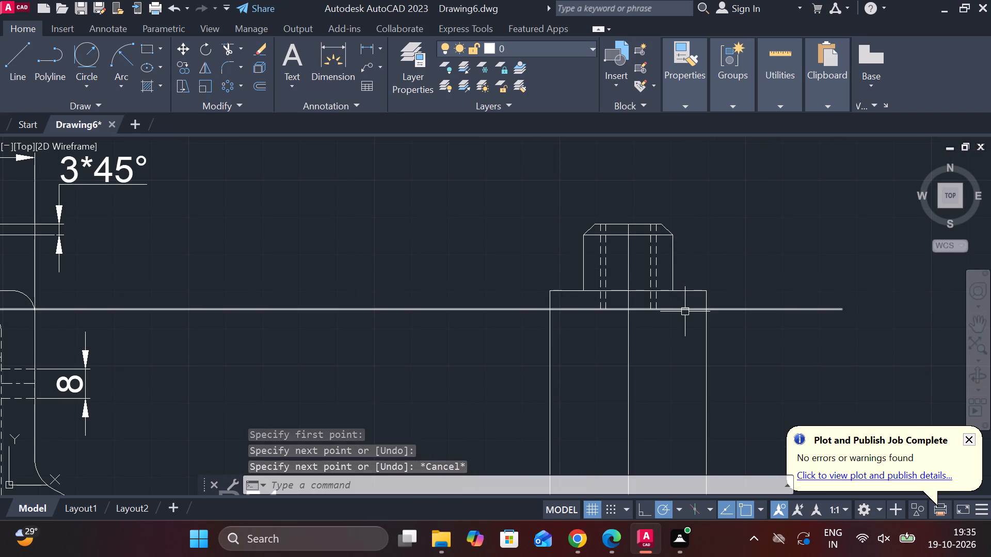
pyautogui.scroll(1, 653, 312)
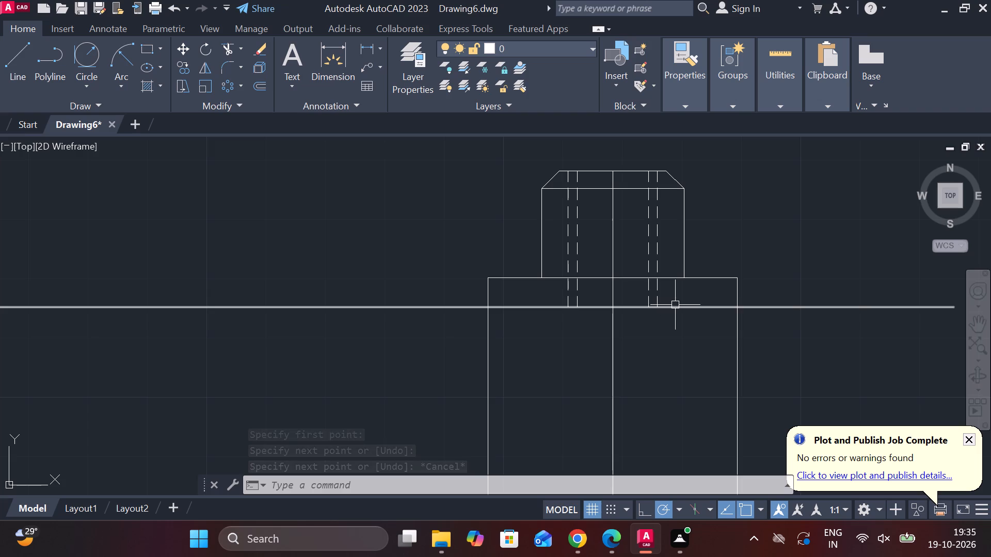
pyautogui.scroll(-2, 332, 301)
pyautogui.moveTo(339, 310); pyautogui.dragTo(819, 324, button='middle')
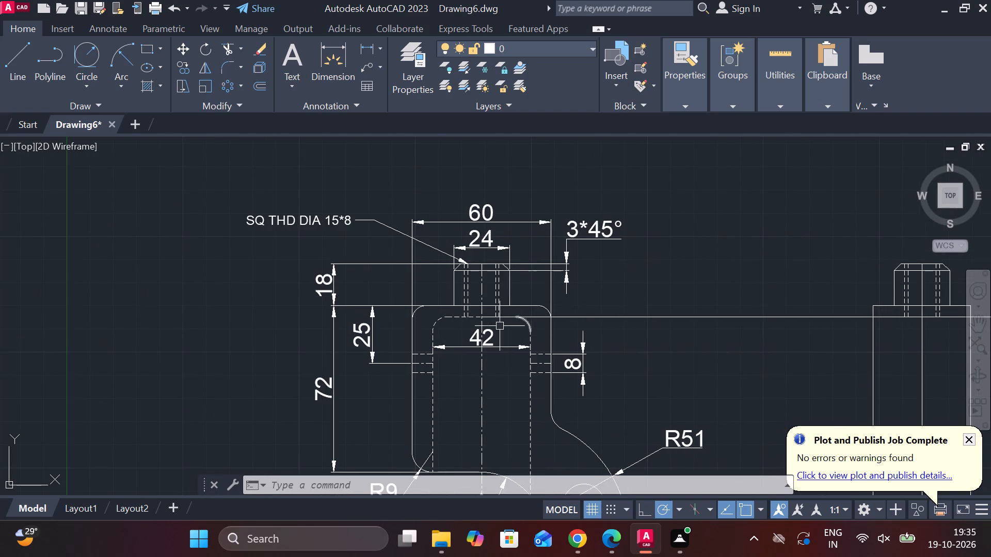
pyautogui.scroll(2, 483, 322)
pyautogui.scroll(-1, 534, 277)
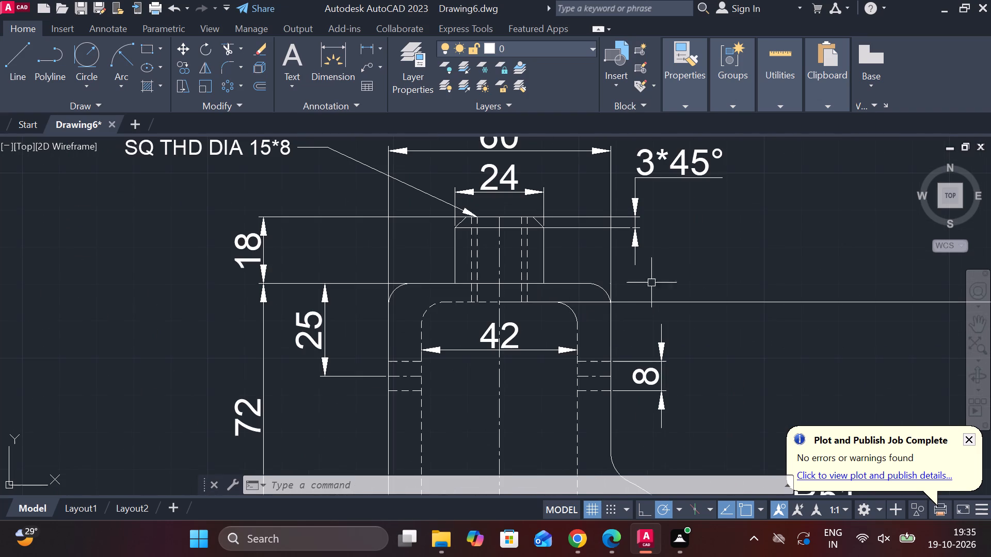
# Trim the projected cavity-top line between the side view's body edges and the outer thread lines on both sides.
pyautogui.scroll(-2, 532, 312)
pyautogui.scroll(3, 548, 298)
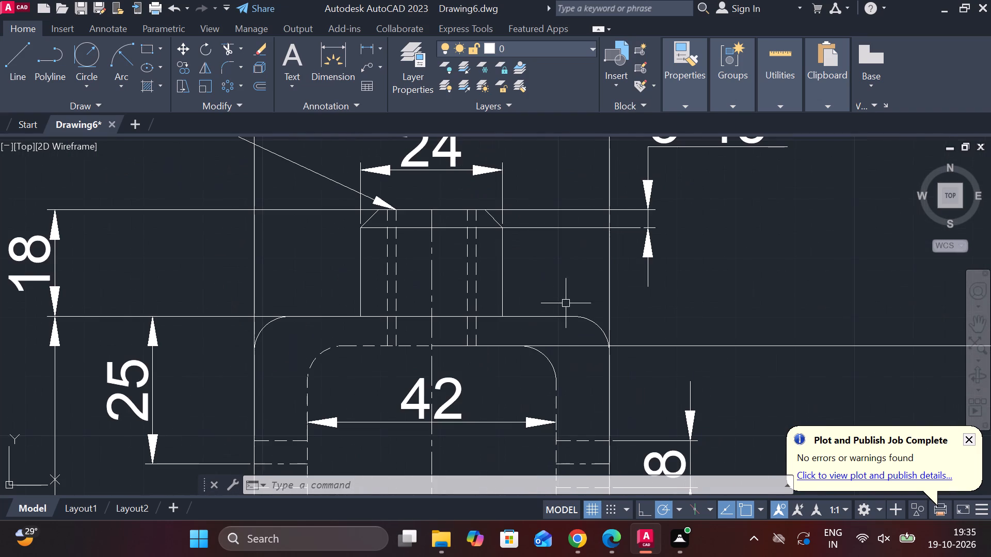
pyautogui.scroll(1, 494, 335)
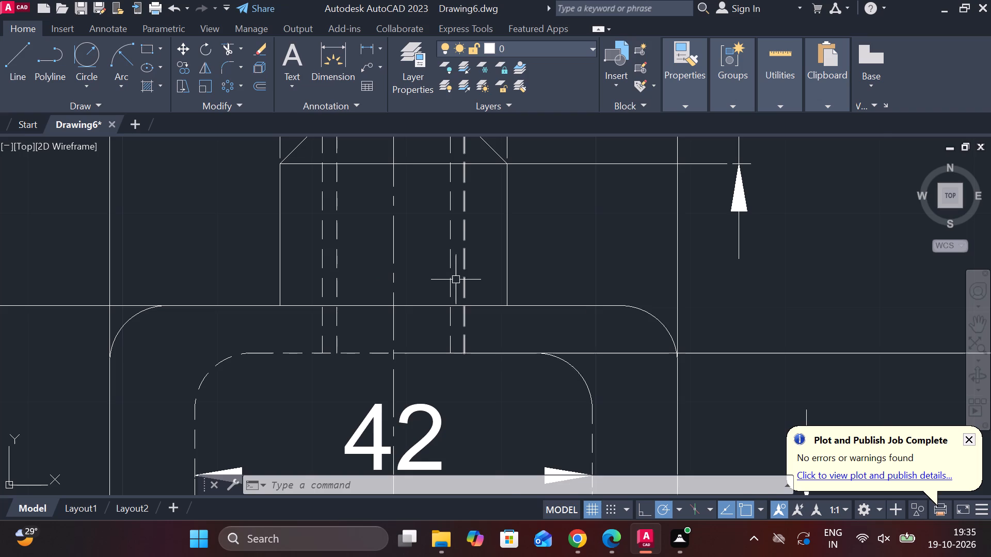
pyautogui.scroll(-3, 458, 283)
pyautogui.moveTo(630, 296); pyautogui.dragTo(409, 264, button='middle')
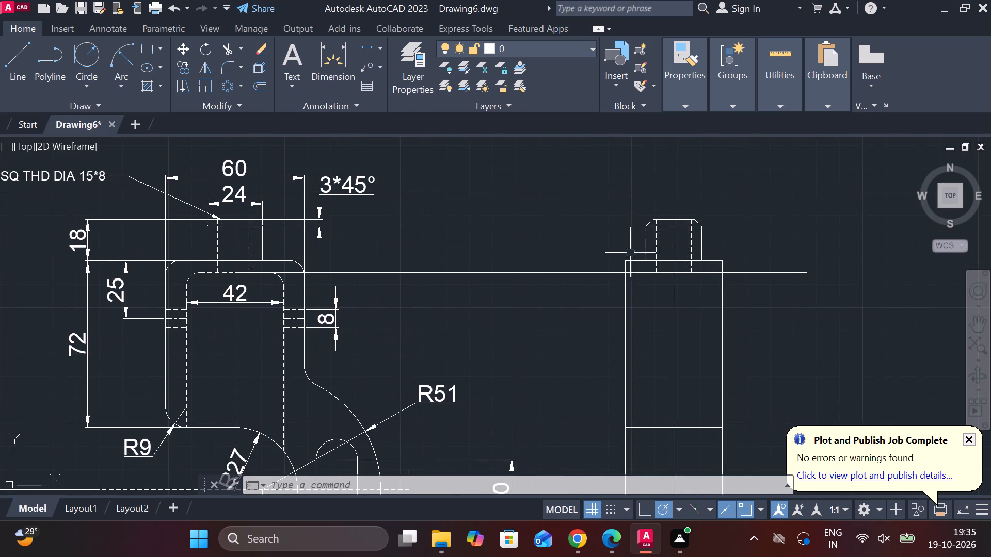
pyautogui.scroll(1, 643, 255)
pyautogui.moveTo(657, 277); pyautogui.dragTo(320, 283, button='middle')
pyautogui.moveTo(370, 276); pyautogui.dragTo(552, 298, button='middle')
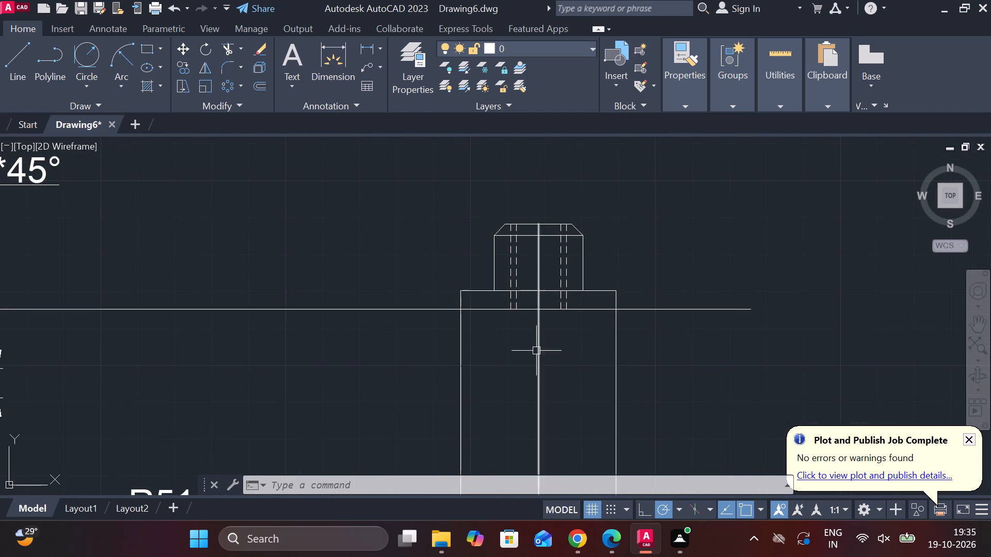
pyautogui.moveTo(522, 354); pyautogui.dragTo(464, 323, button='middle')
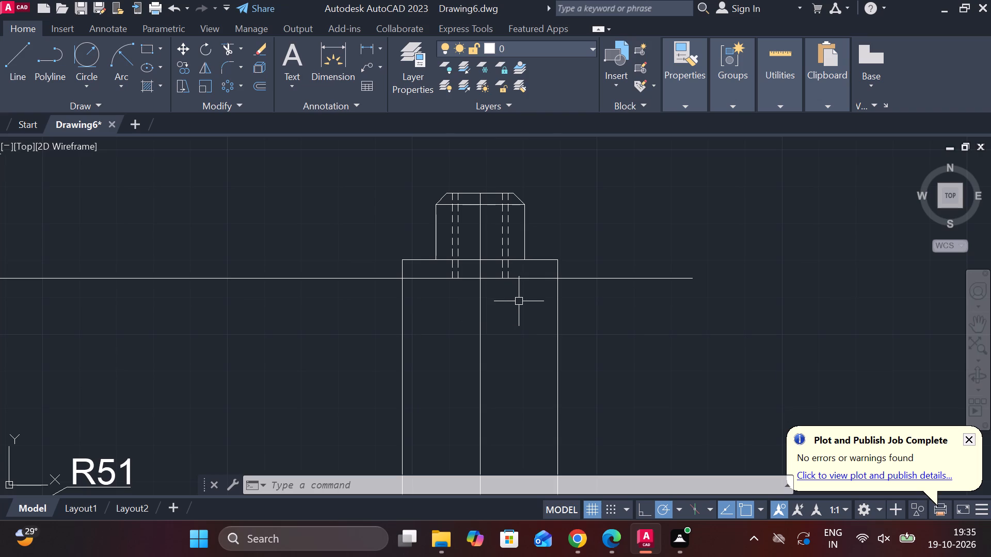
pyautogui.write('tr')
pyautogui.press('space')
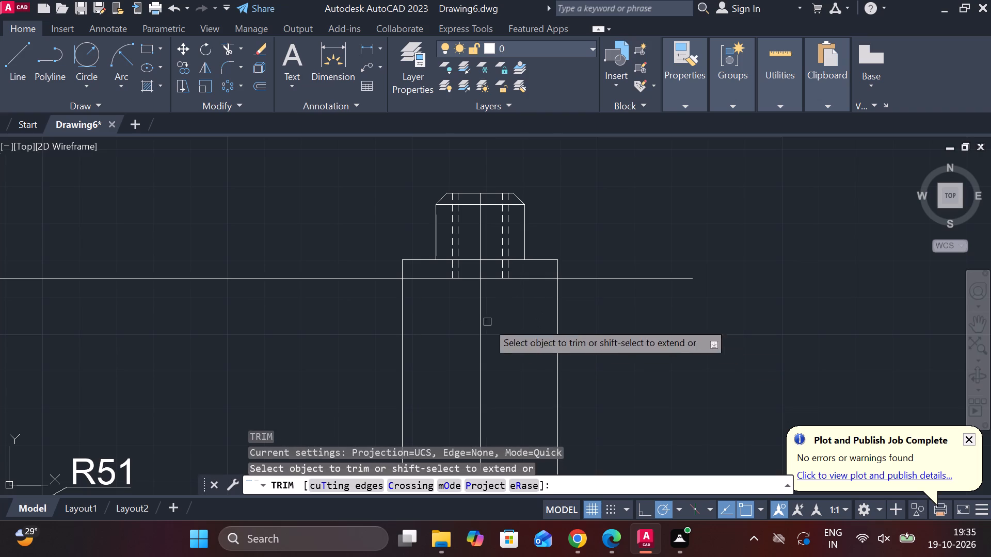
pyautogui.click(426, 277)
pyautogui.click(516, 278)
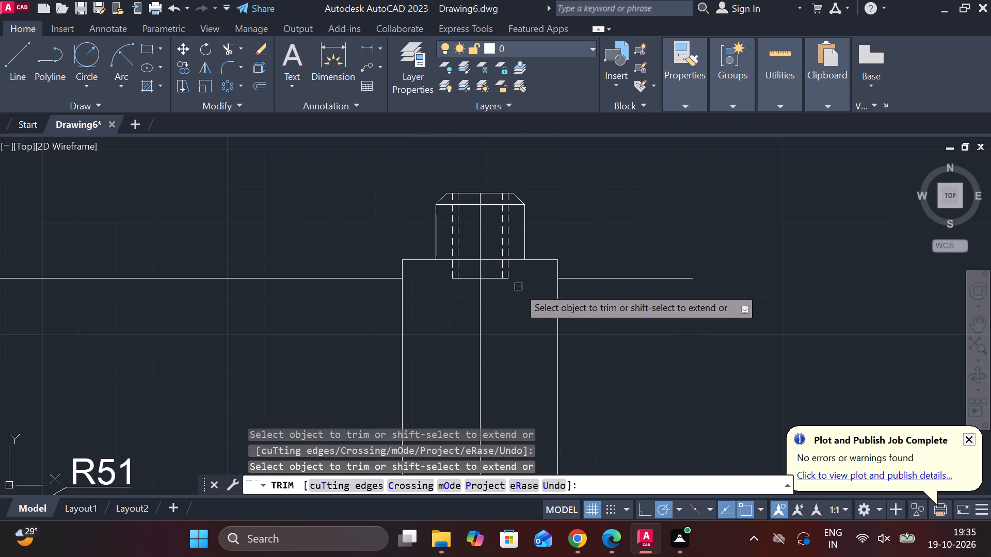
pyautogui.press('Escape')
# Erase the two leftover pieces of the projected line outside the side view's body.
pyautogui.click(382, 277)
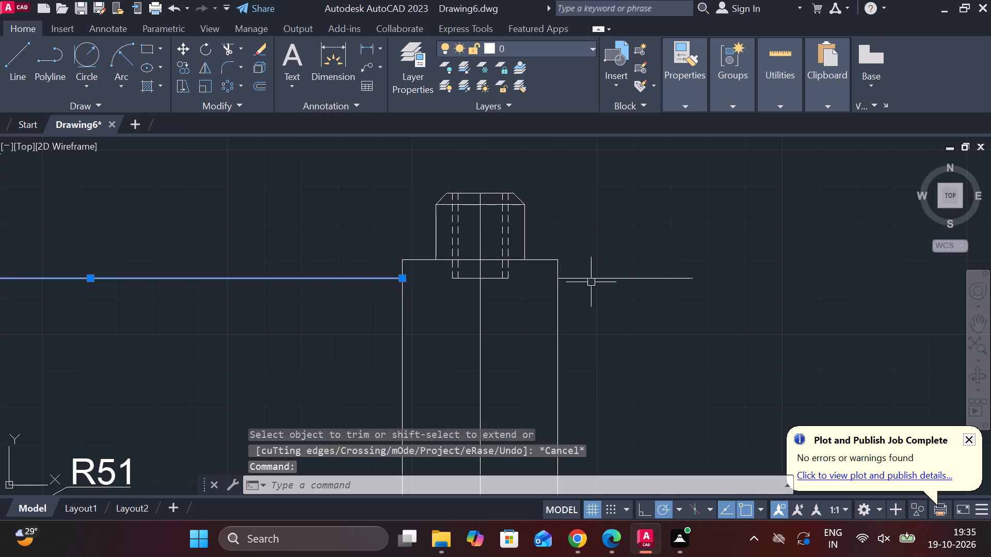
pyautogui.click(592, 282)
pyautogui.write('e')
pyautogui.press('space')
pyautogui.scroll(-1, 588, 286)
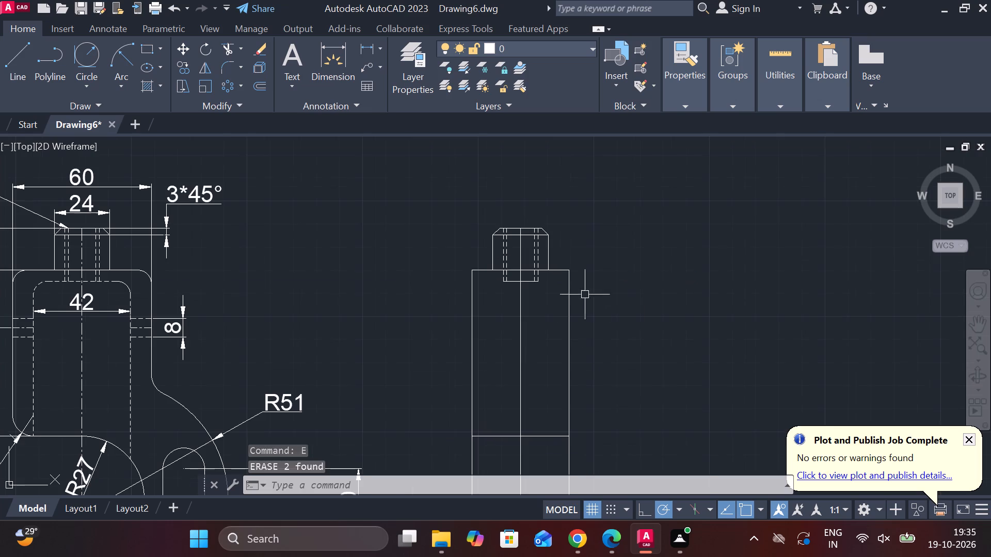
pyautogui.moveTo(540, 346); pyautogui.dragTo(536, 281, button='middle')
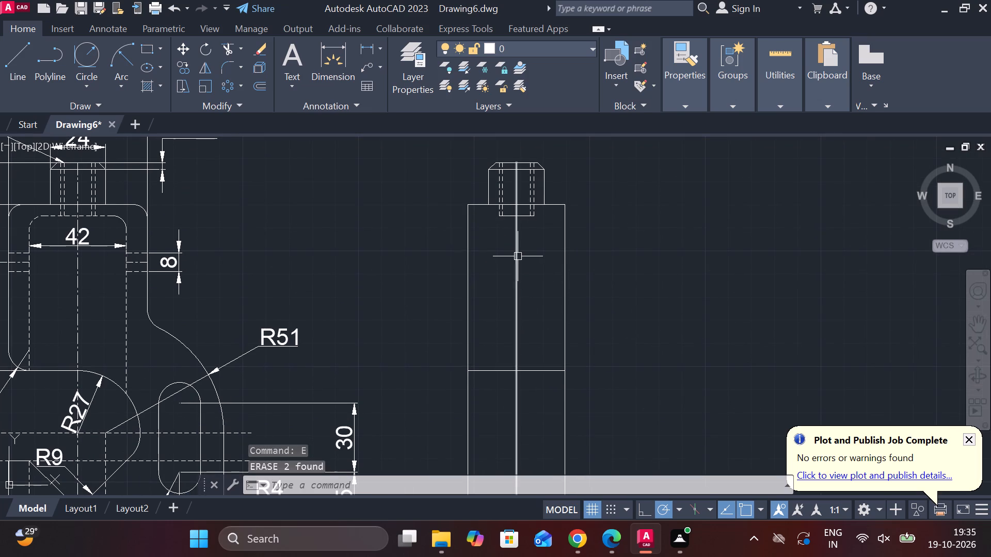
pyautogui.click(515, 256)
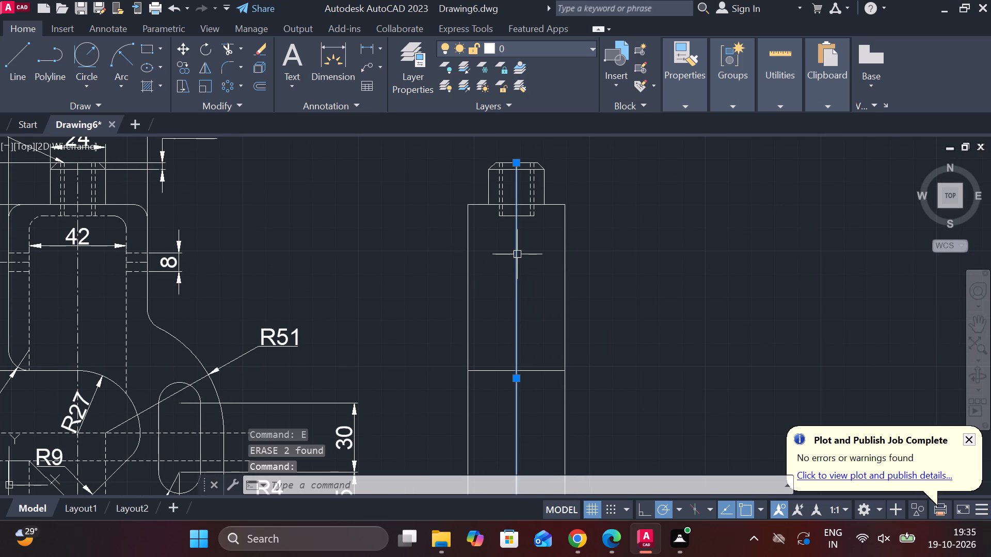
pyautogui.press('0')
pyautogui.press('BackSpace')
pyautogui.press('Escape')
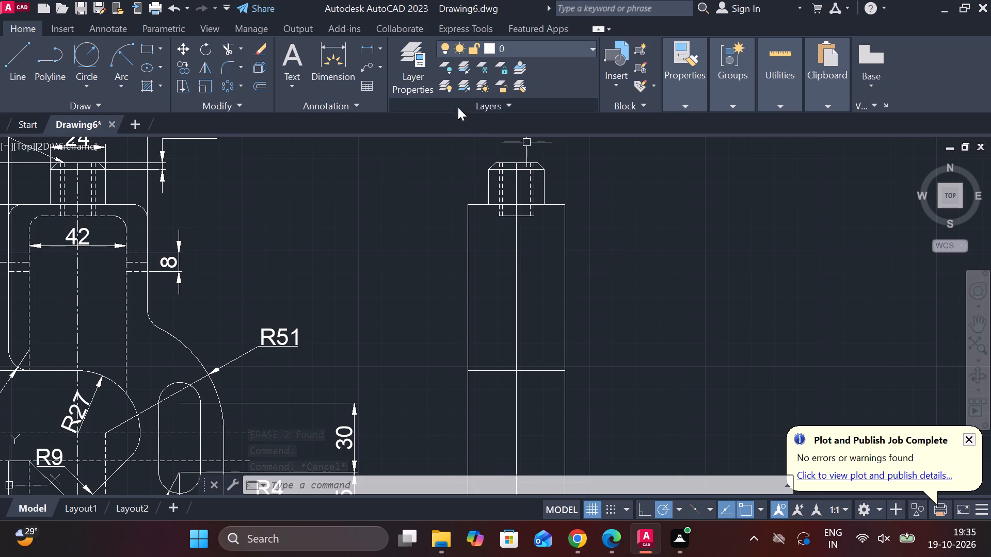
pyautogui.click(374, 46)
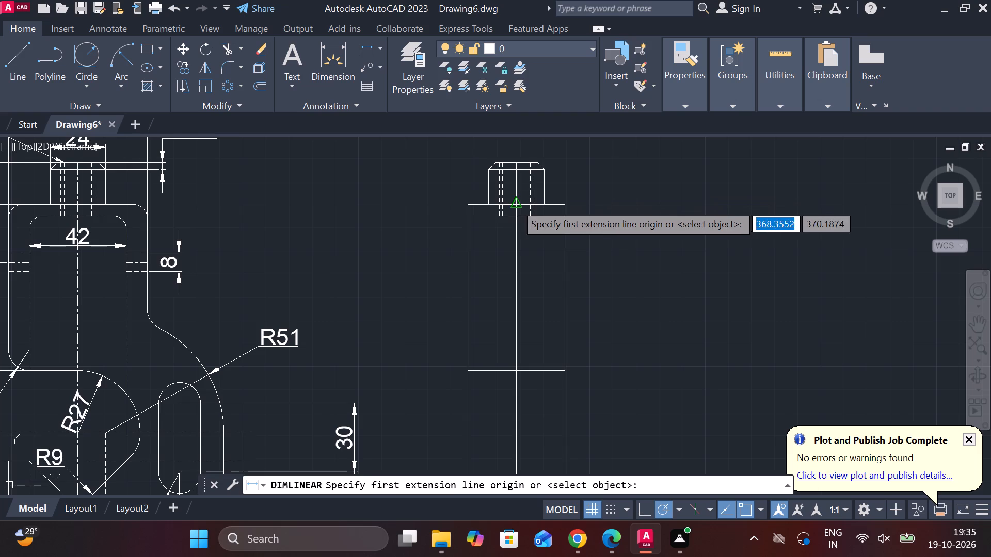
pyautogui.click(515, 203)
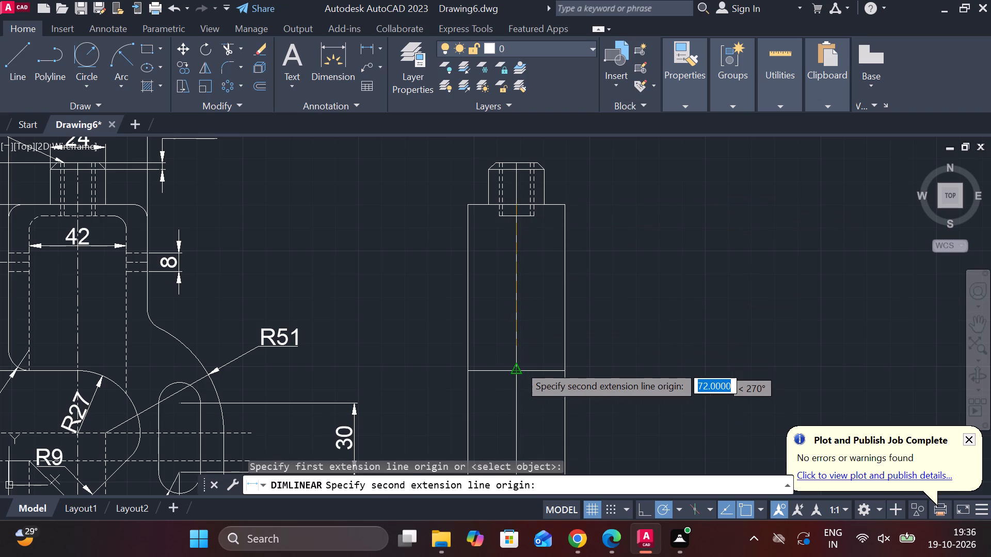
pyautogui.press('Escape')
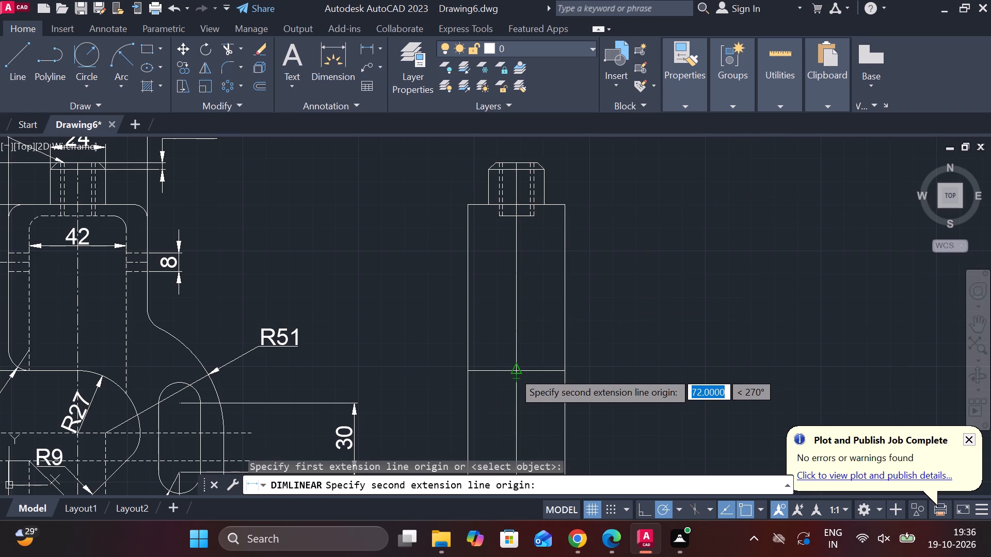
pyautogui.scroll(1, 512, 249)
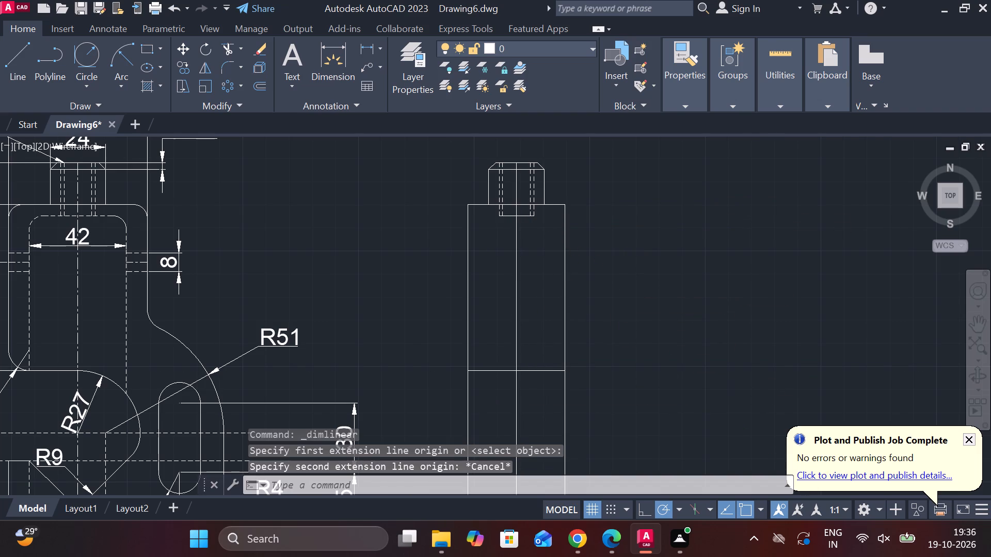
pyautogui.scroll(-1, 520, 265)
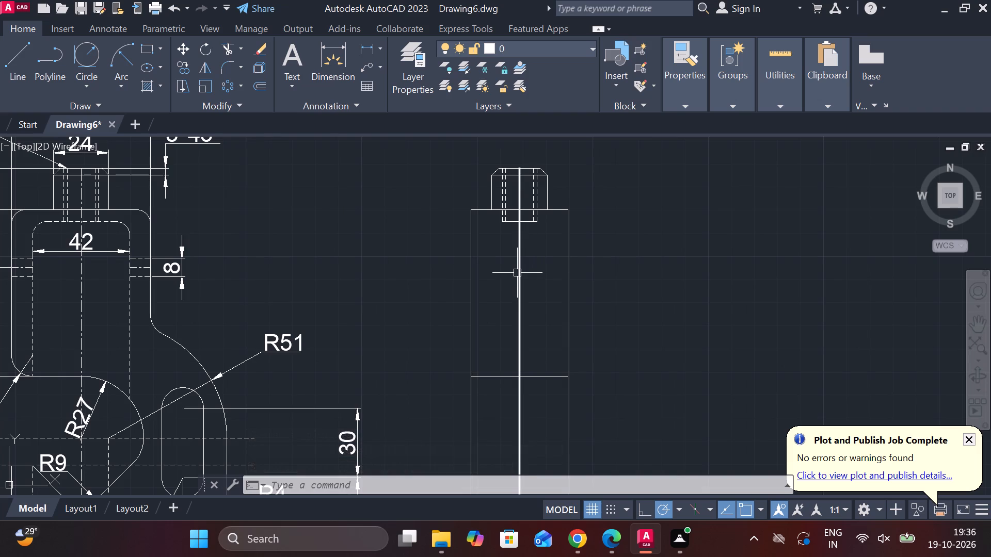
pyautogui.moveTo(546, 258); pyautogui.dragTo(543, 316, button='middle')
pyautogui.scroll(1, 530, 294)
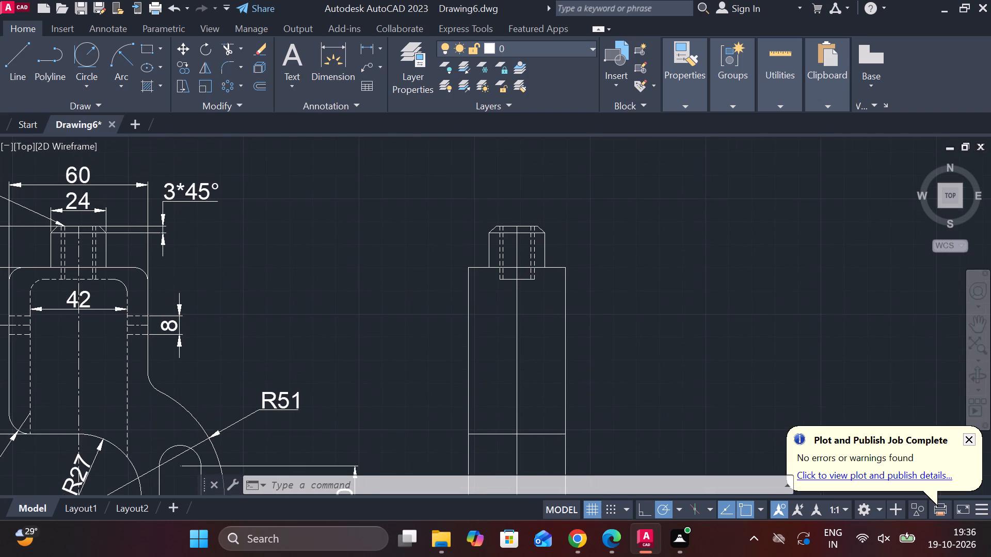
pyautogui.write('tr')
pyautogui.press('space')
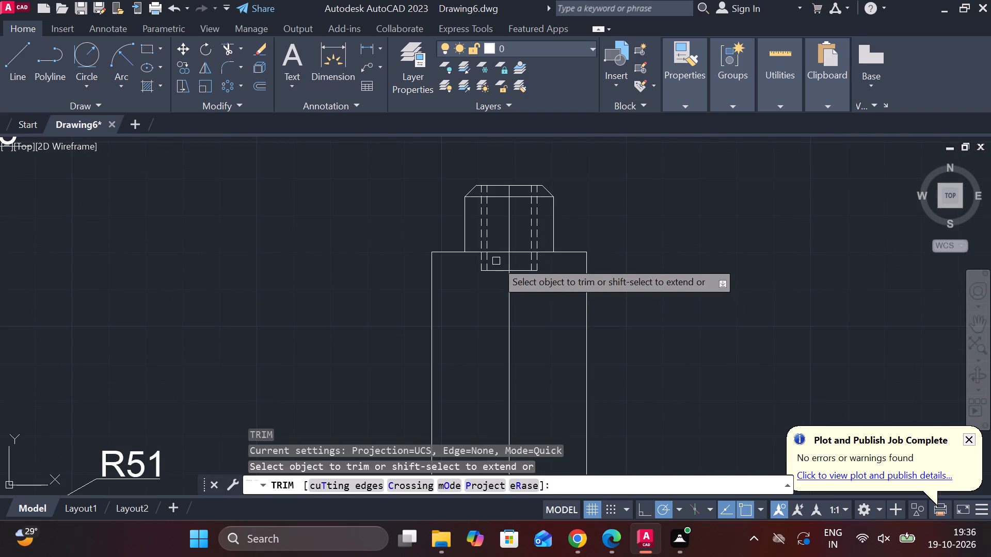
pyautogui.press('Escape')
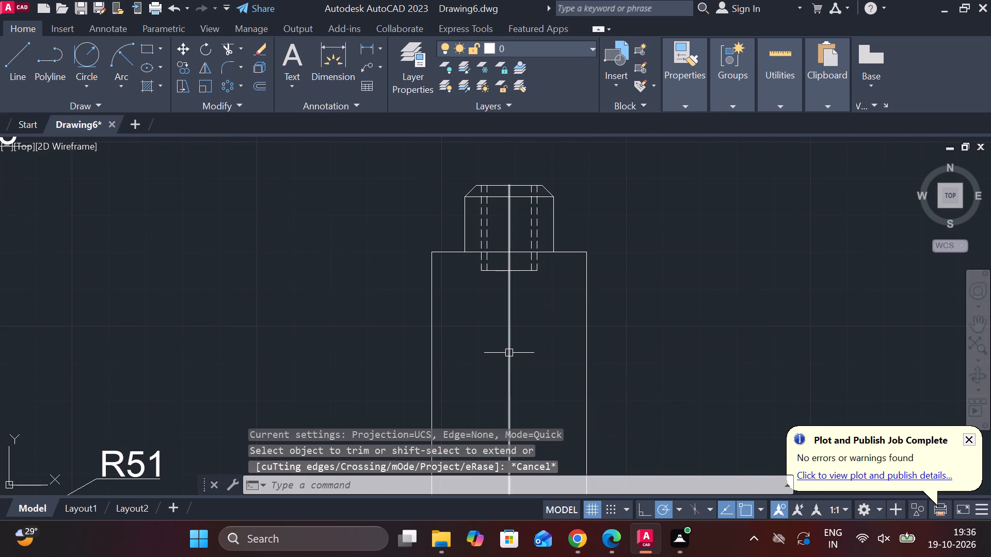
# Offset the side view's vertical centre line by 9 to both sides for the cavity walls.
pyautogui.click(508, 353)
pyautogui.press('o')
pyautogui.press('Return')
pyautogui.press('Return')
pyautogui.press('9')
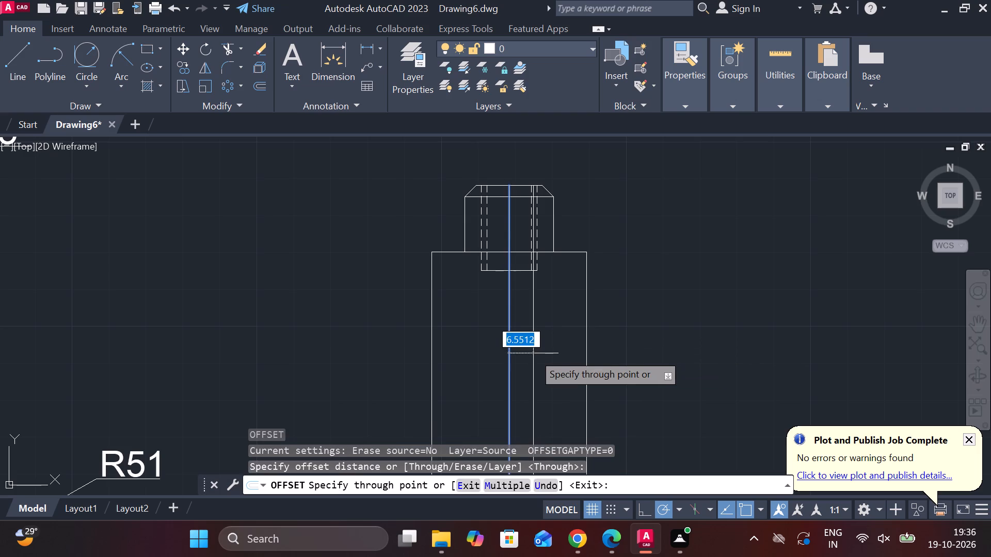
pyautogui.press('Return')
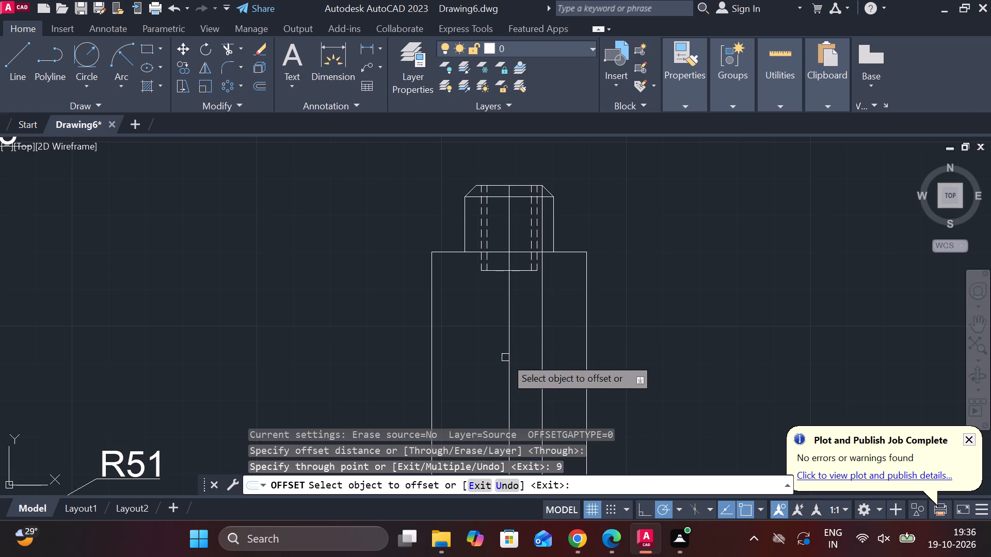
pyautogui.click(507, 355)
pyautogui.press('9')
pyautogui.press('Return')
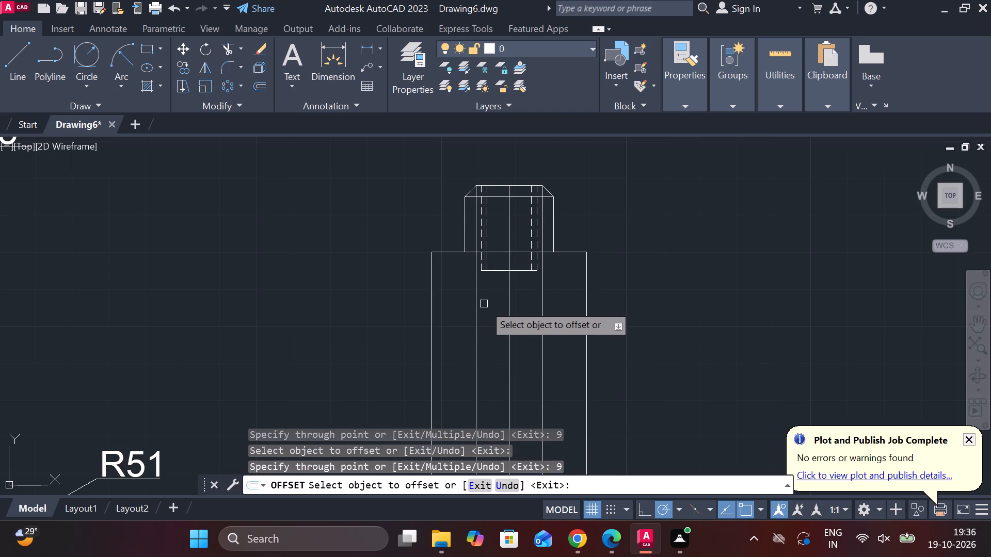
pyautogui.scroll(1, 482, 302)
pyautogui.moveTo(501, 313); pyautogui.dragTo(516, 364, button='middle')
pyautogui.press('Escape')
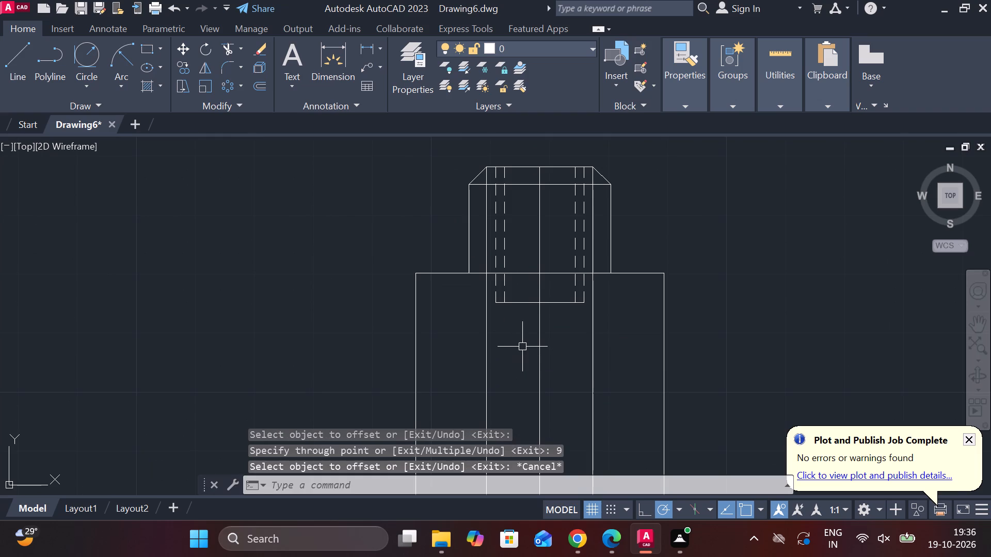
# Extend the short horizontal line at the foot of the thread lines to both offset cavity lines.
pyautogui.write('ex')
pyautogui.press('space')
pyautogui.click(514, 304)
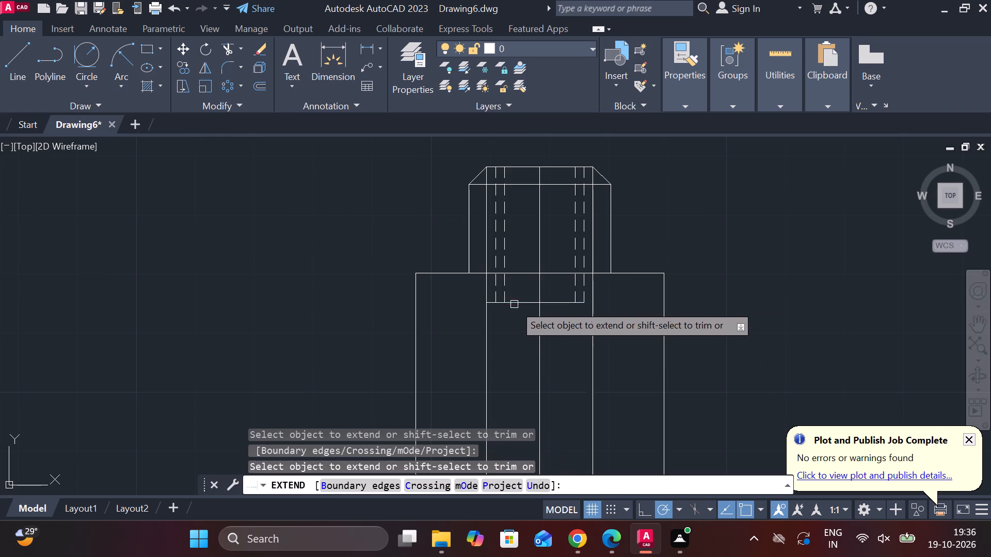
pyautogui.click(555, 303)
pyautogui.press('Escape')
# Remove both offset cavity lines above the horizontal cavity-top line, trimming them and erasing the remaining pieces inside the boss.
pyautogui.write('tr')
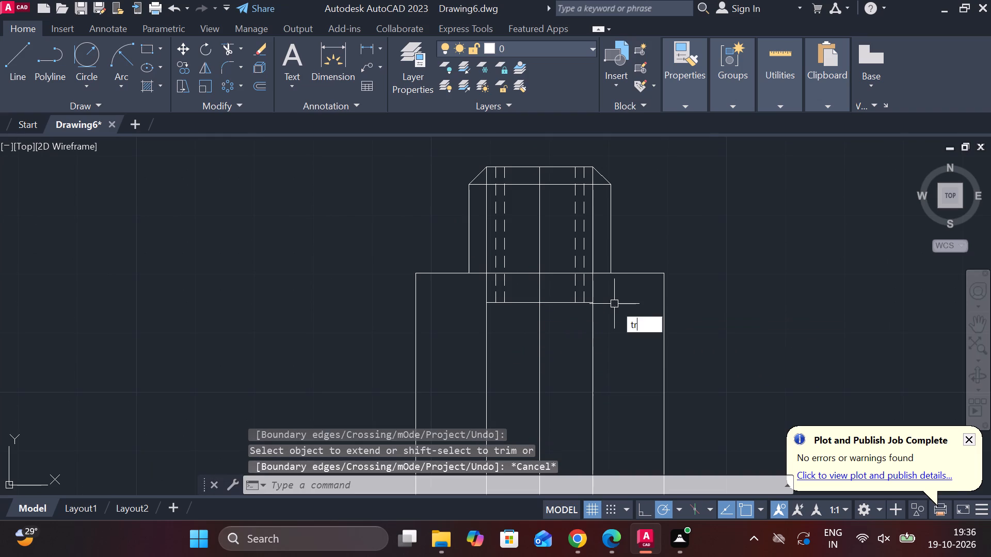
pyautogui.press('space')
pyautogui.click(595, 295)
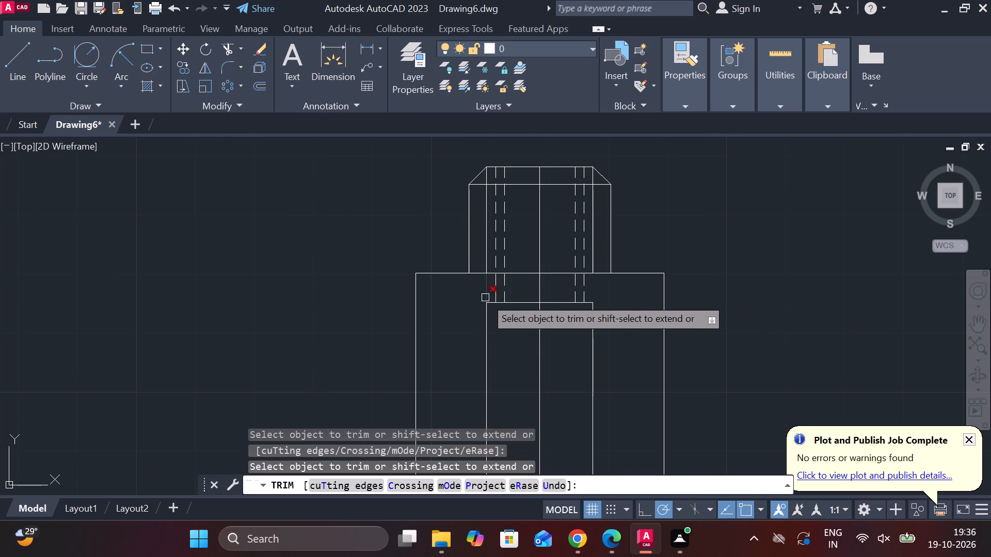
pyautogui.click(484, 297)
pyautogui.press('Escape')
pyautogui.click(487, 258)
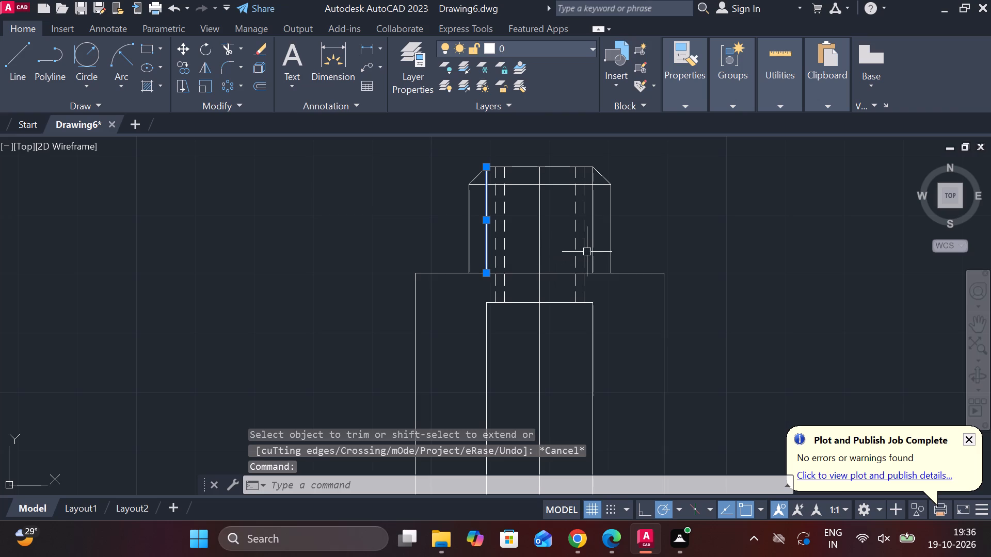
pyautogui.click(594, 249)
pyautogui.write('e')
pyautogui.press('space')
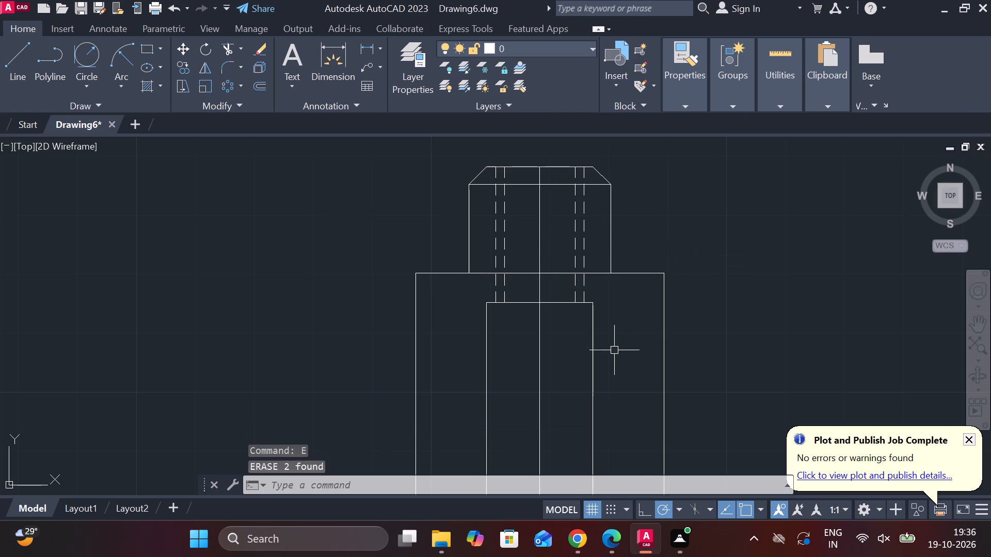
# Trim both vertical cavity lines below the horizontal line that marks the lower edge of the side view's upper body.
pyautogui.scroll(-1, 610, 352)
pyautogui.scroll(-1, 567, 369)
pyautogui.moveTo(568, 374); pyautogui.dragTo(548, 277, button='middle')
pyautogui.moveTo(557, 379); pyautogui.dragTo(555, 298, button='middle')
pyautogui.write('tr')
pyautogui.press('space')
pyautogui.click(567, 336)
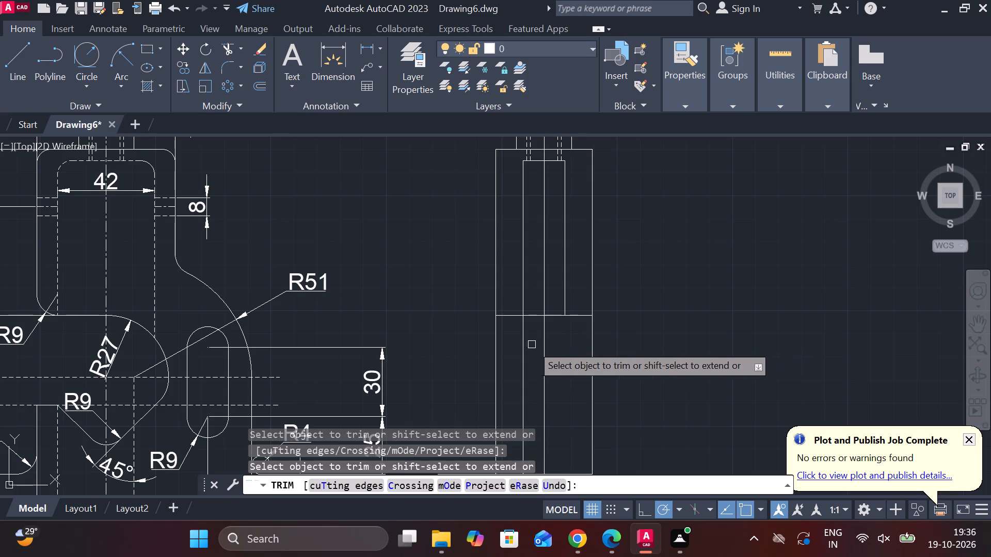
pyautogui.click(525, 345)
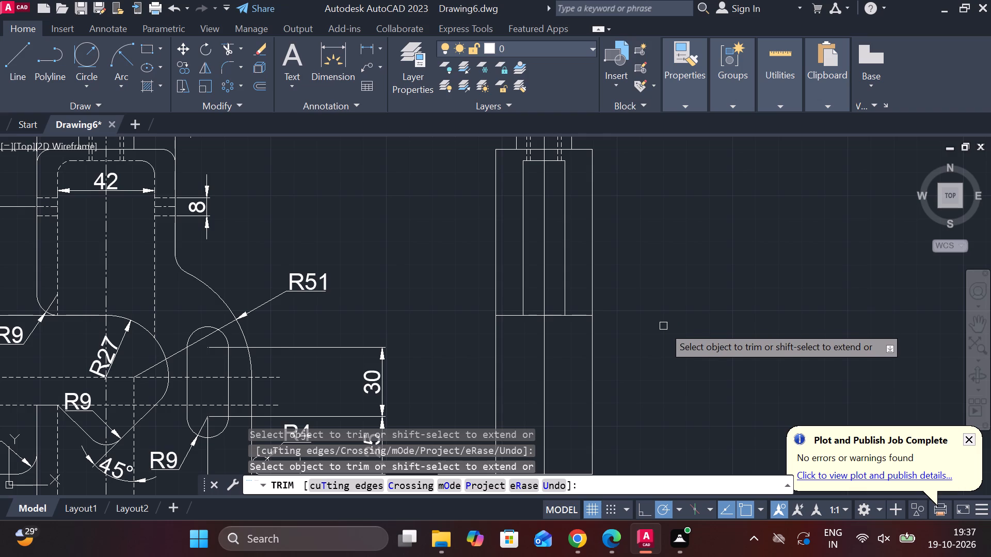
pyautogui.press('Escape')
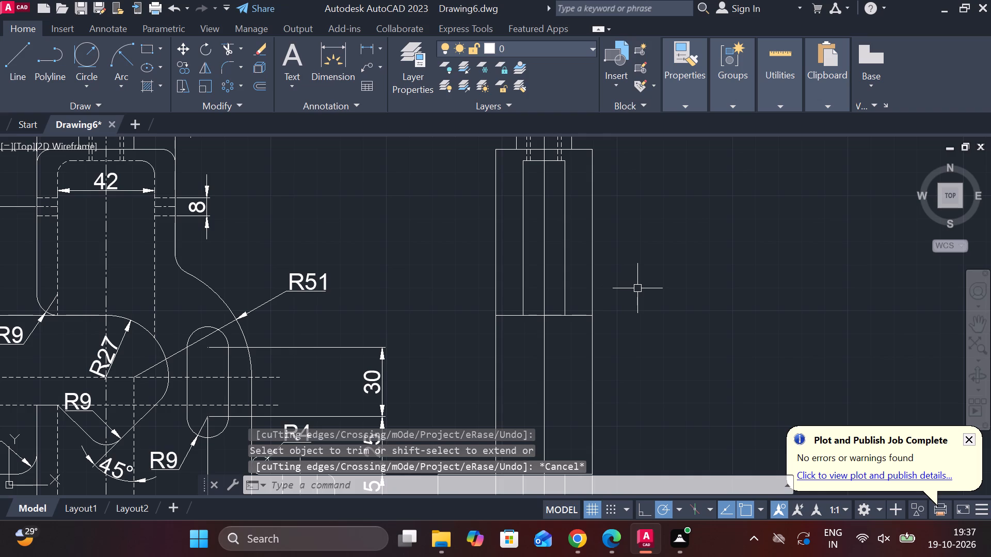
# Change the linetype of both vertical cavity wall lines in the side view to dashed.
pyautogui.click(522, 255)
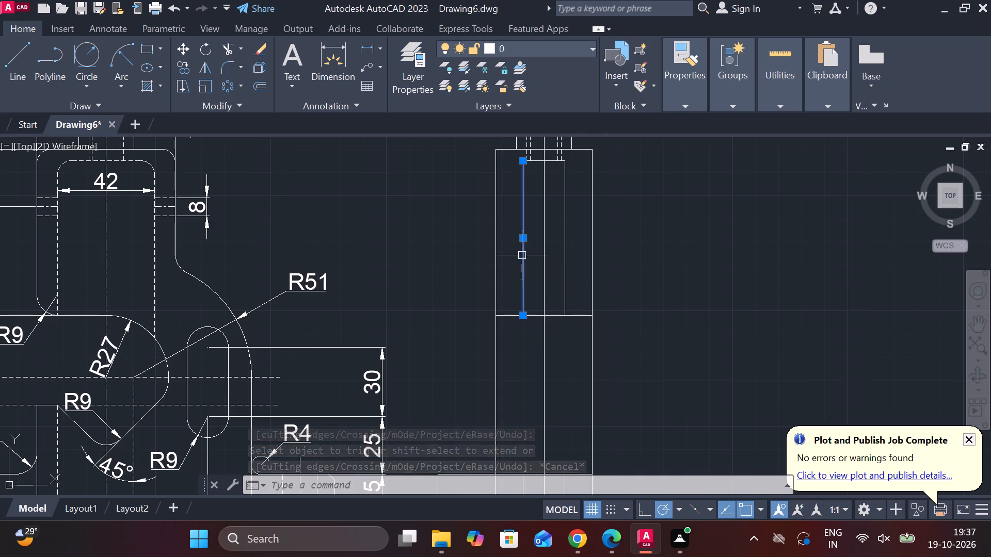
pyautogui.click(566, 240)
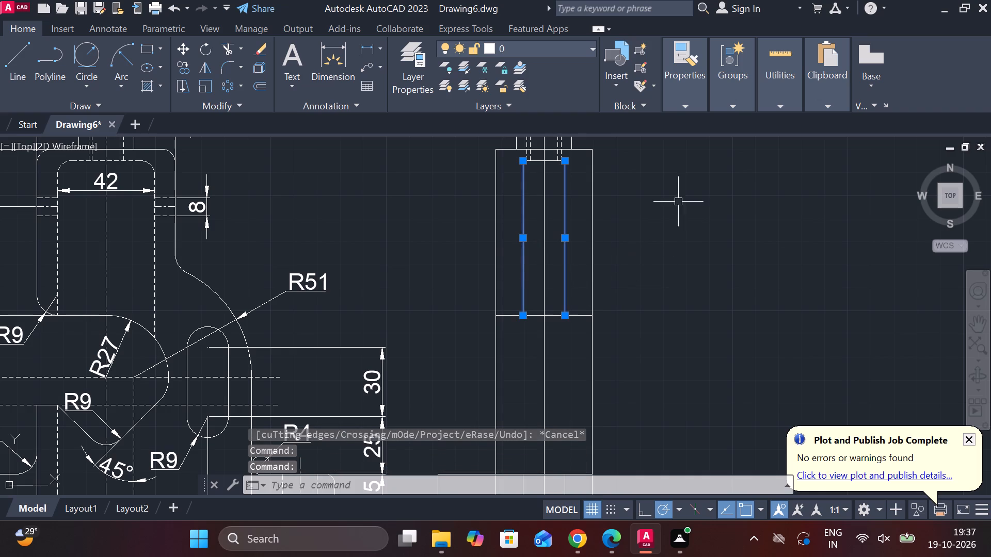
pyautogui.click(677, 111)
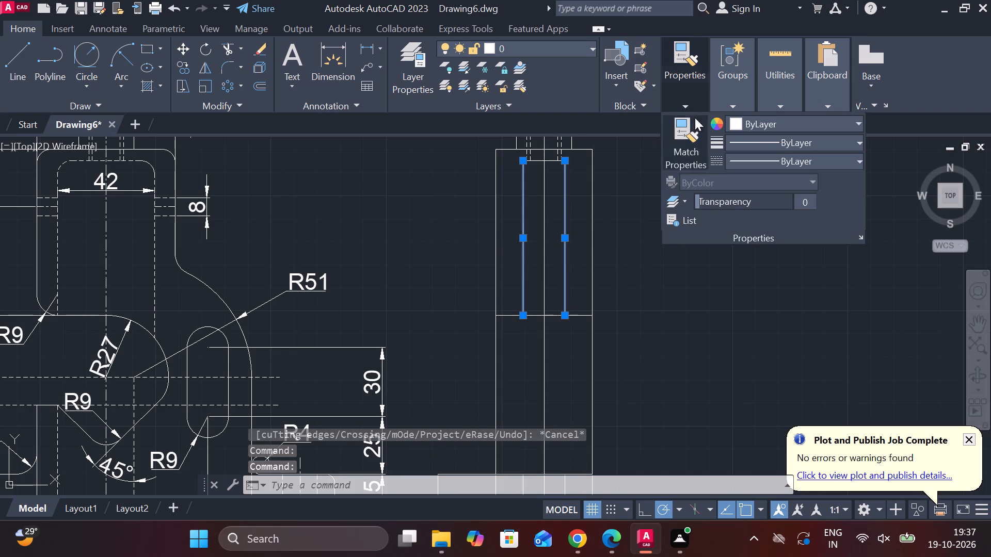
pyautogui.click(783, 156)
pyautogui.click(786, 247)
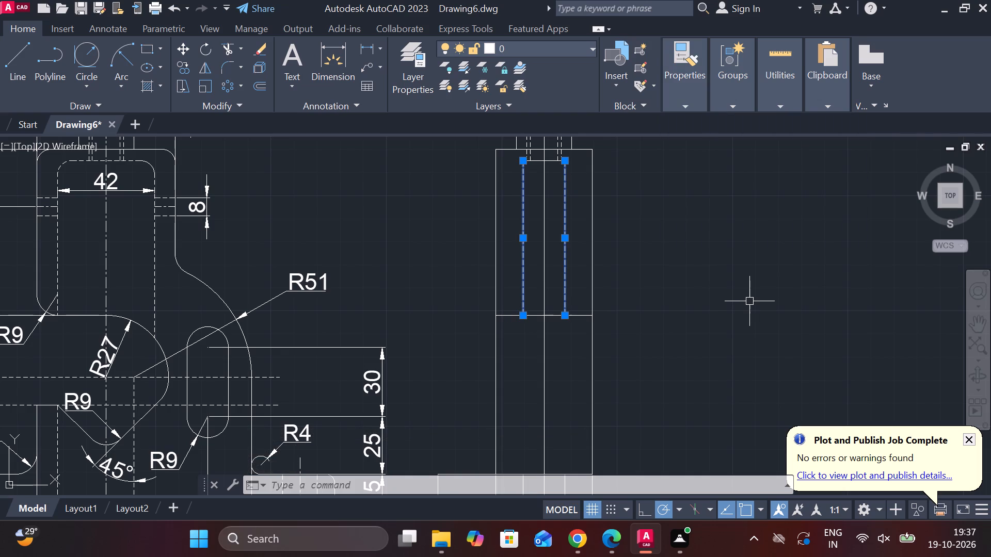
pyautogui.press('Escape')
# Draw a horizontal projection line from the centre of the front view slot's upper arc across and past the side view.
pyautogui.scroll(-1, 669, 330)
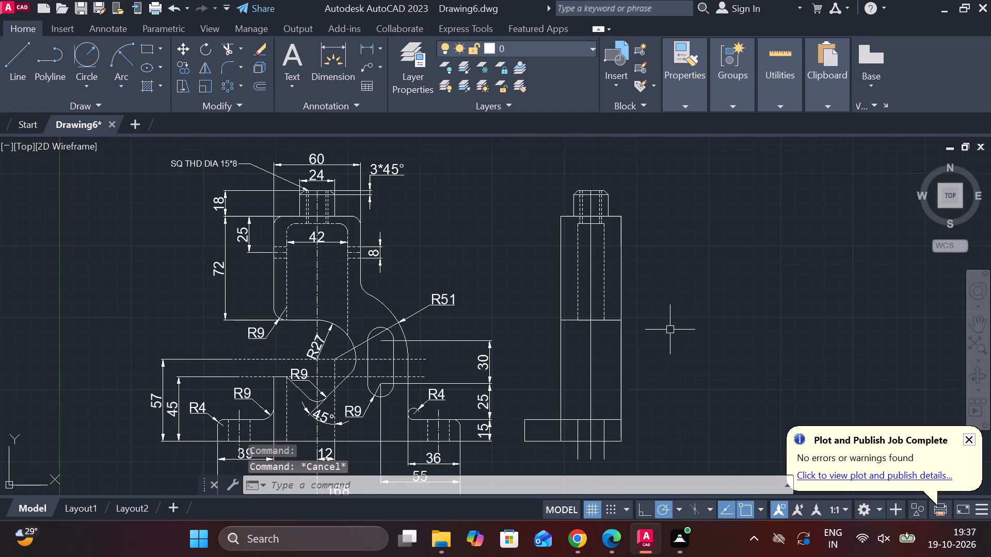
pyautogui.scroll(1, 462, 357)
pyautogui.moveTo(483, 362); pyautogui.dragTo(494, 365, button='middle')
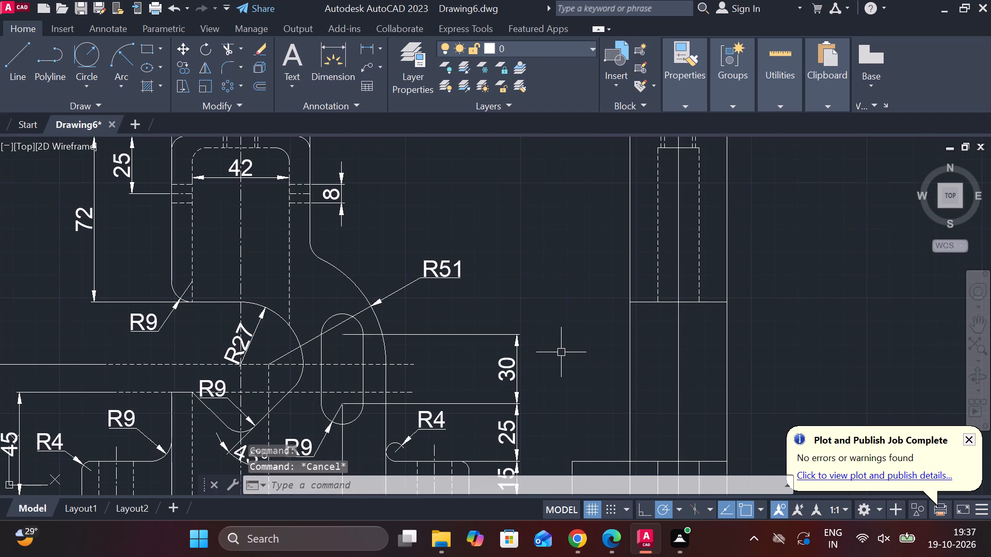
pyautogui.press('l')
pyautogui.press('Return')
pyautogui.click(343, 336)
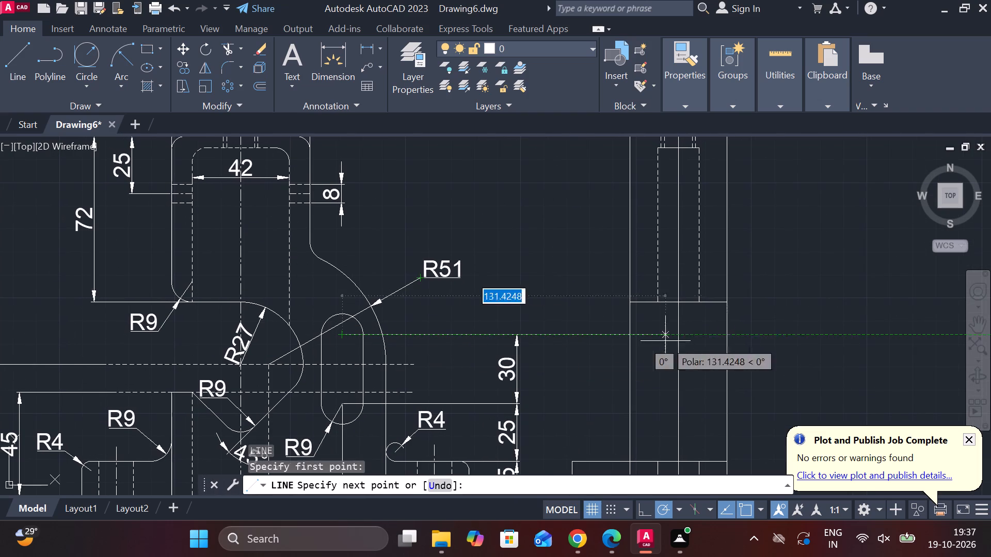
pyautogui.click(850, 343)
pyautogui.press('Escape')
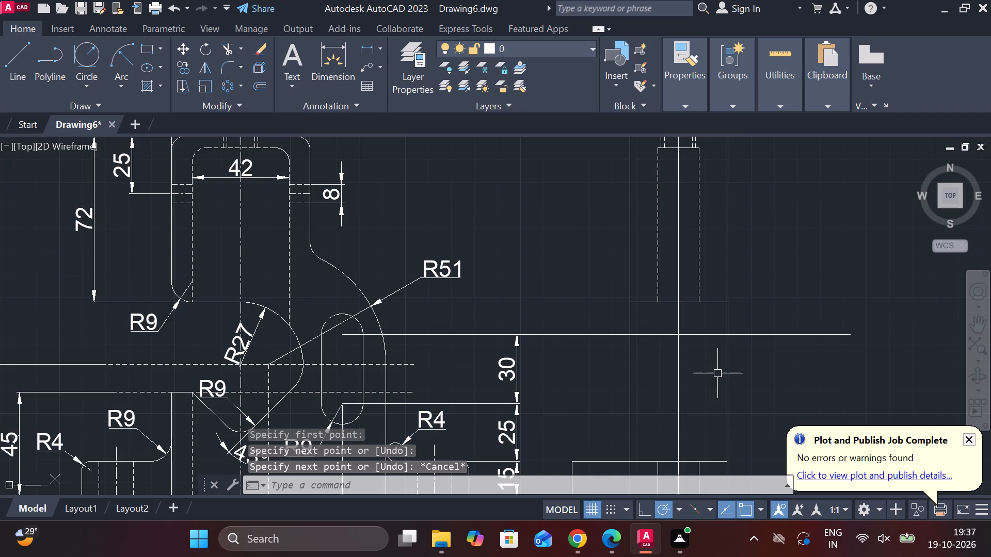
# Draw two vertical lines continuing the dashed cavity walls from the upper body's lower edge down to the projection line.
pyautogui.press('l')
pyautogui.press('Return')
pyautogui.scroll(1, 693, 351)
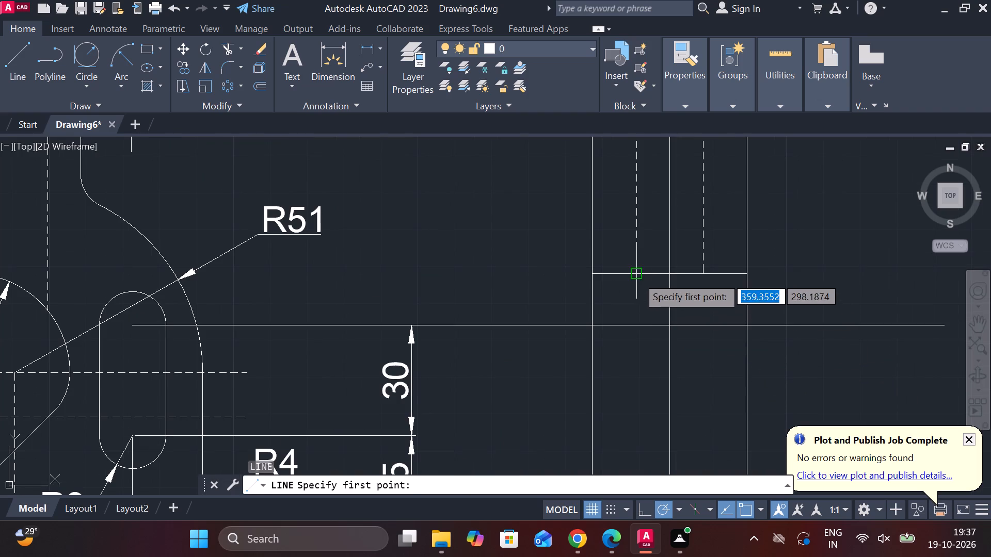
pyautogui.click(636, 276)
pyautogui.click(633, 329)
pyautogui.press('Escape')
pyautogui.press('space')
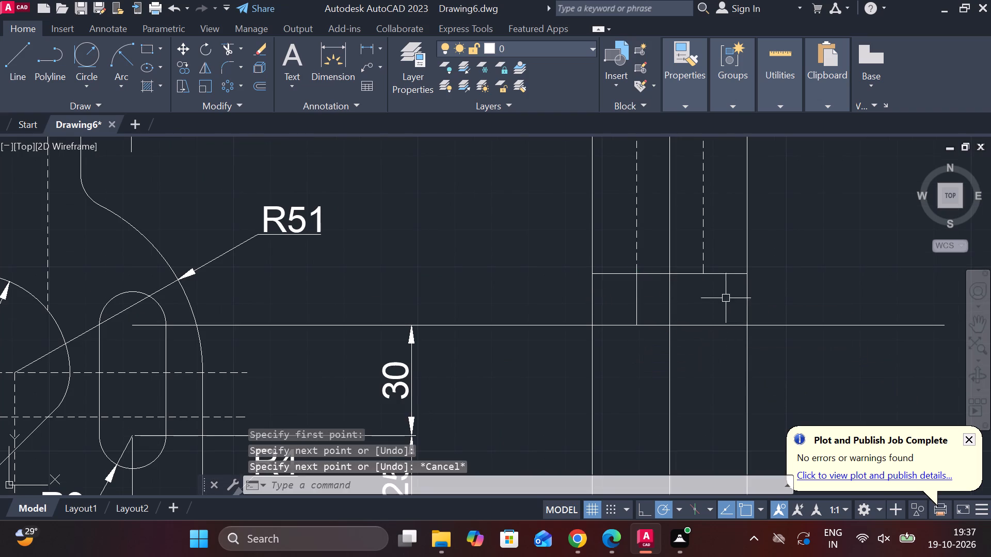
pyautogui.click(701, 273)
pyautogui.click(705, 329)
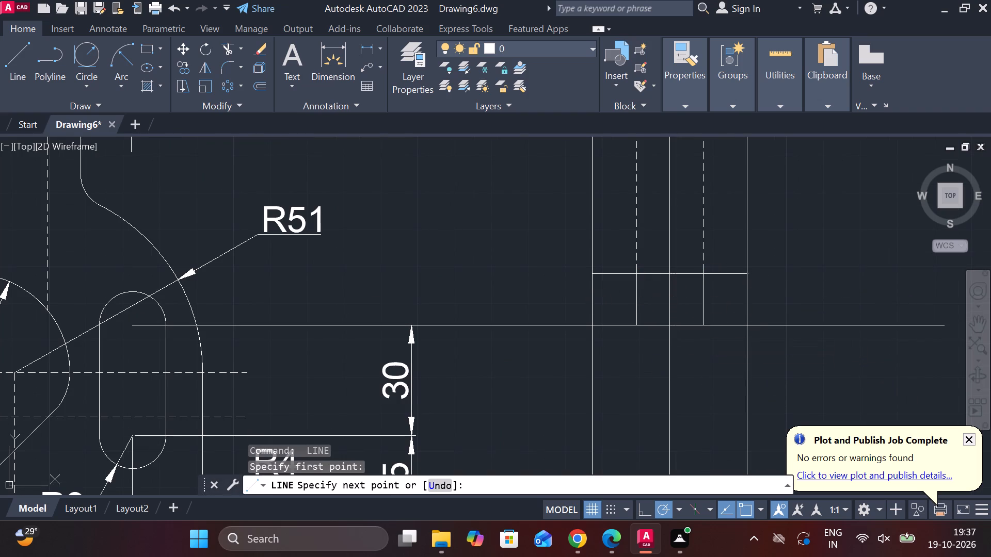
pyautogui.press('Escape')
# Trim the projection line to the two new vertical lines and remove its leftover pieces on both sides of the side view.
pyautogui.write('tr')
pyautogui.press('space')
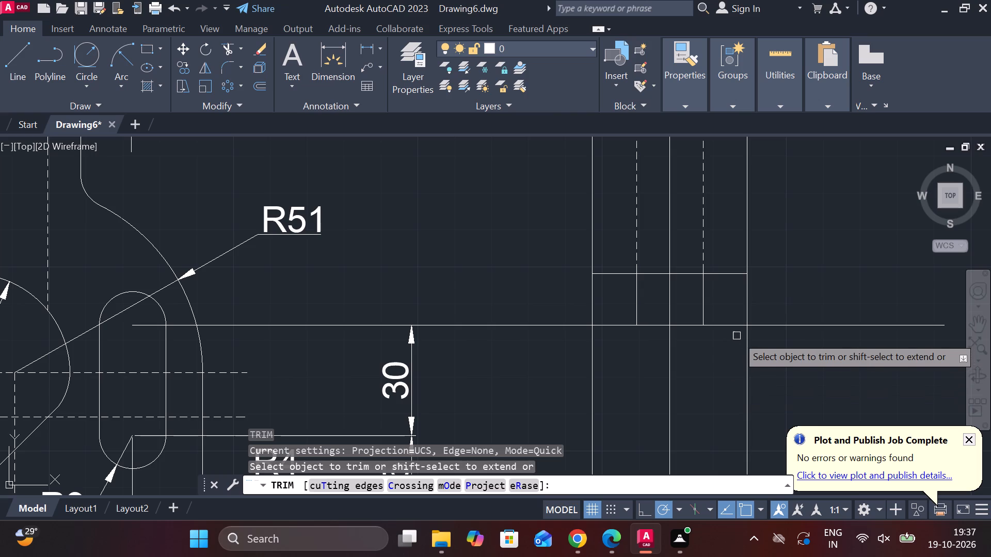
pyautogui.click(725, 326)
pyautogui.click(620, 327)
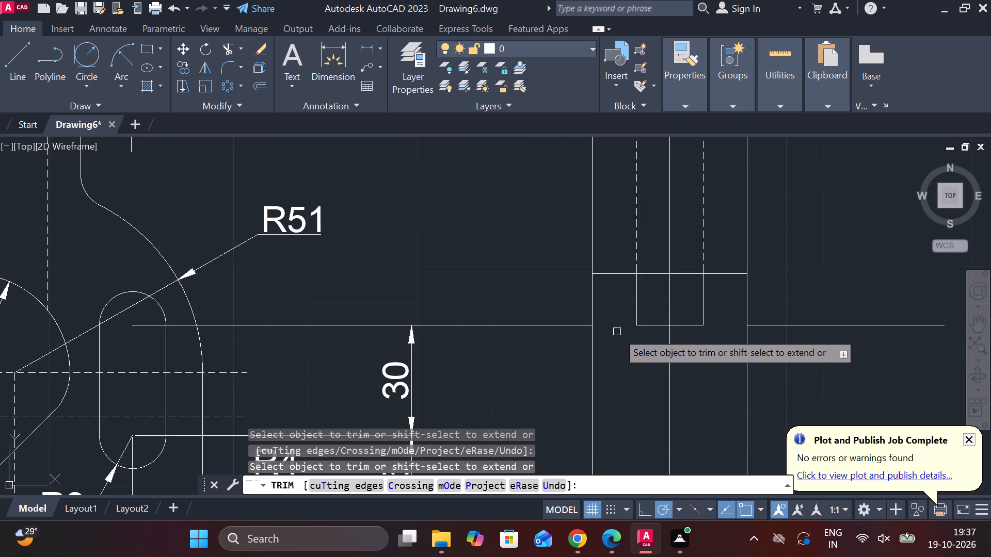
pyautogui.press('Escape')
pyautogui.click(570, 325)
pyautogui.click(779, 325)
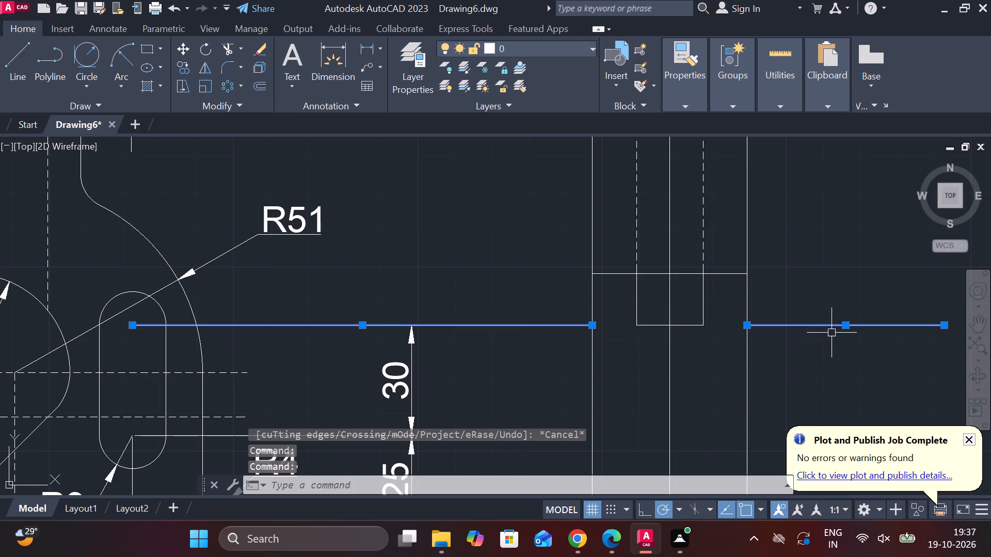
pyautogui.write('tr')
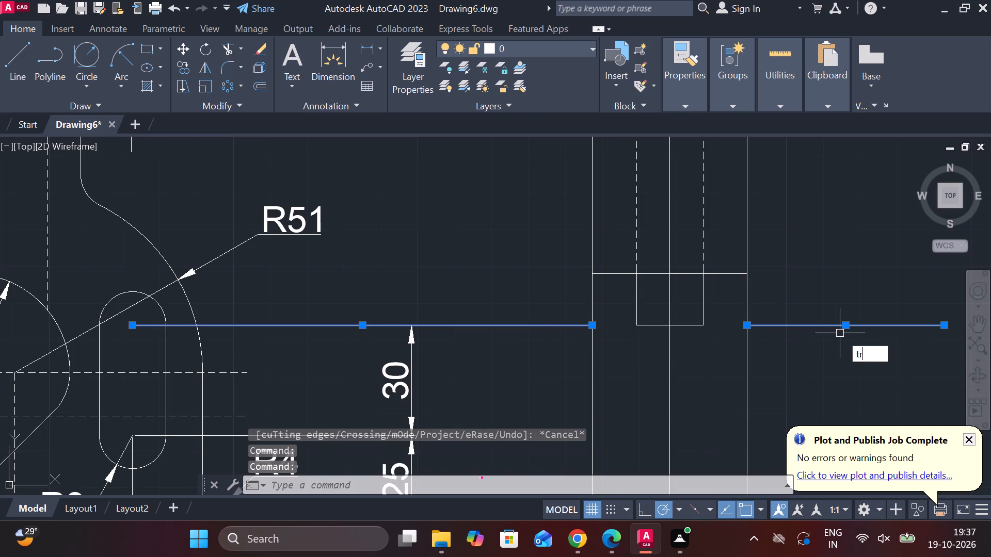
pyautogui.press('space')
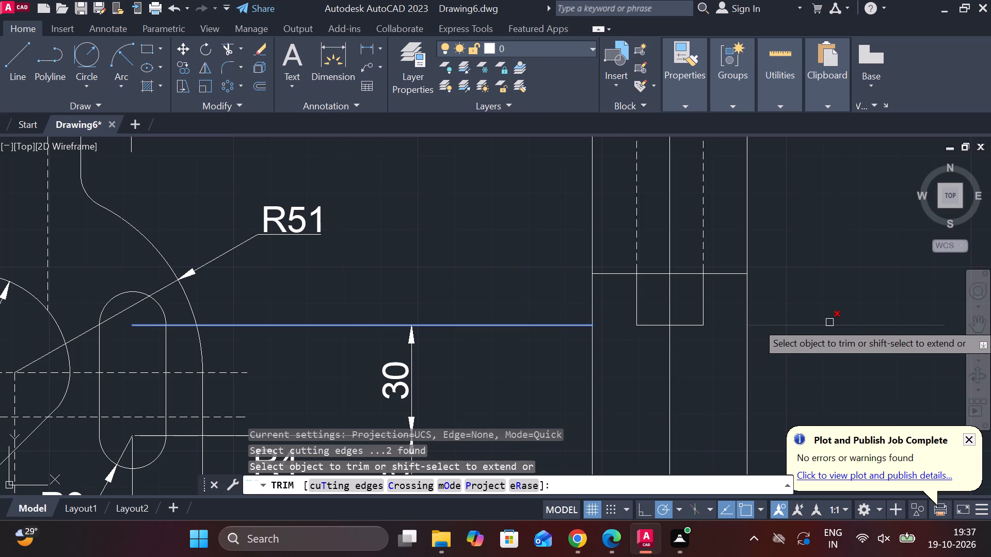
pyautogui.click(829, 322)
pyautogui.press('Escape')
pyautogui.click(554, 323)
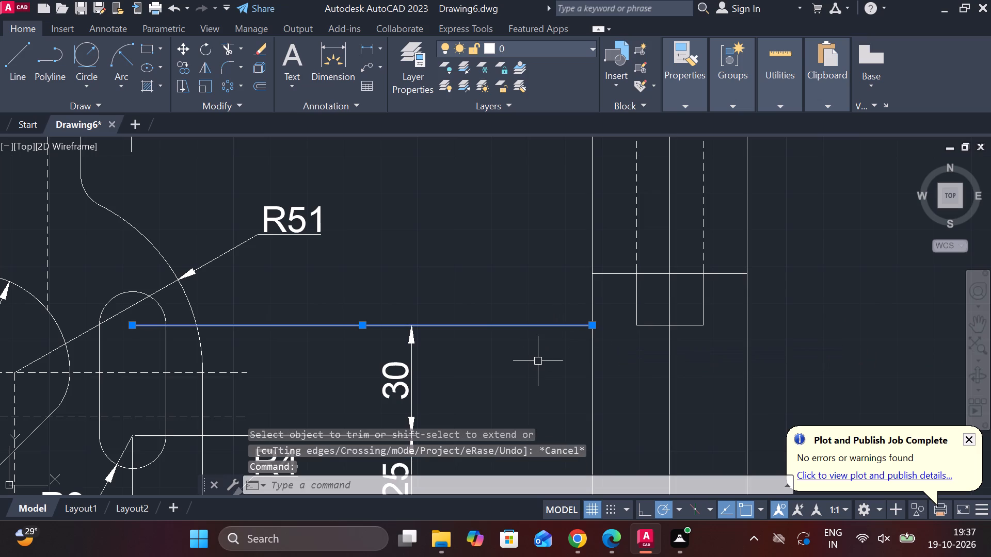
pyautogui.write('e')
pyautogui.press('space')
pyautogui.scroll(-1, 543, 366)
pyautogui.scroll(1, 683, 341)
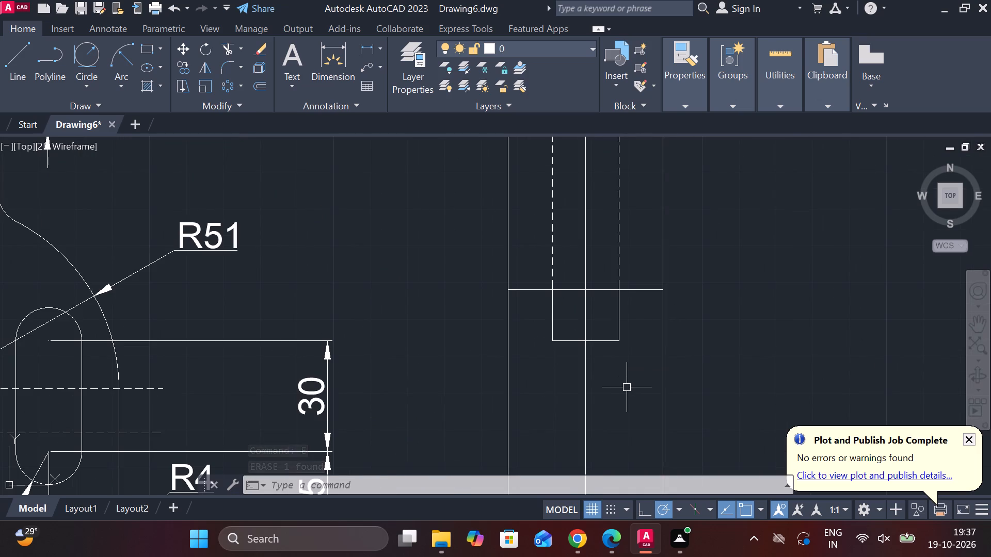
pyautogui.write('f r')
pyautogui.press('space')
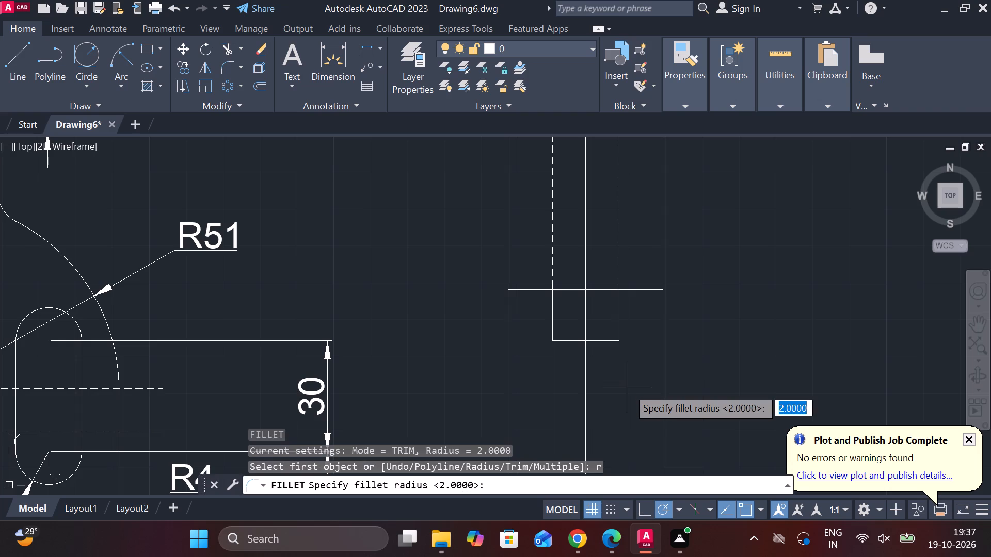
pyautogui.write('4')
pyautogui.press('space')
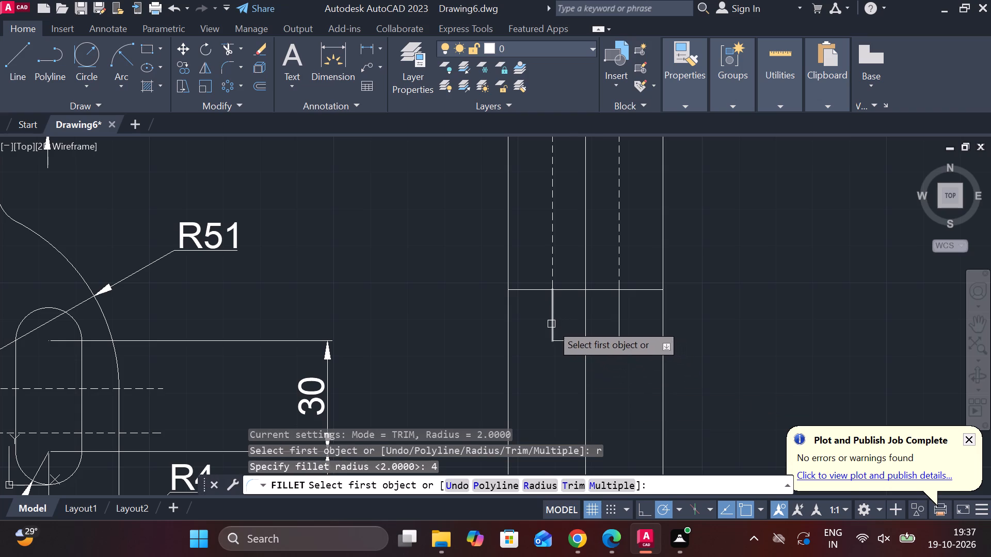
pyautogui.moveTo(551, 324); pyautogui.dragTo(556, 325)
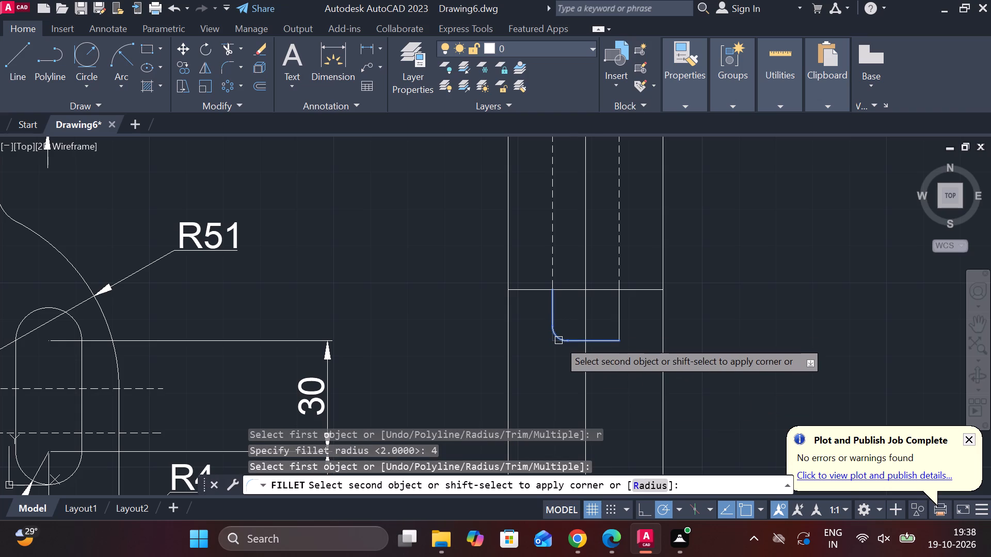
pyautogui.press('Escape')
# Fillet both lower corners of the solid cavity outline in the side view with radius 2.
pyautogui.write('f r 2')
pyautogui.press('space')
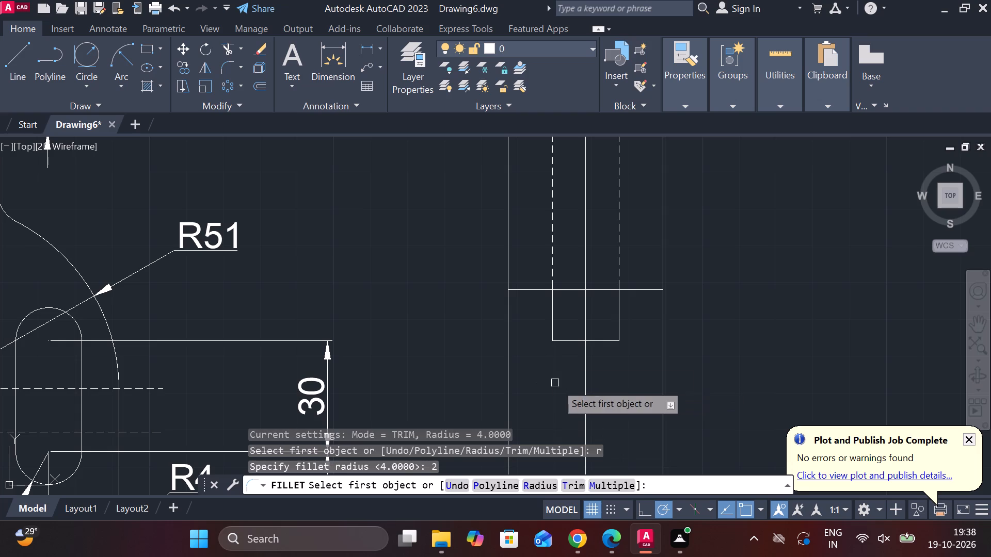
pyautogui.click(616, 339)
pyautogui.click(619, 331)
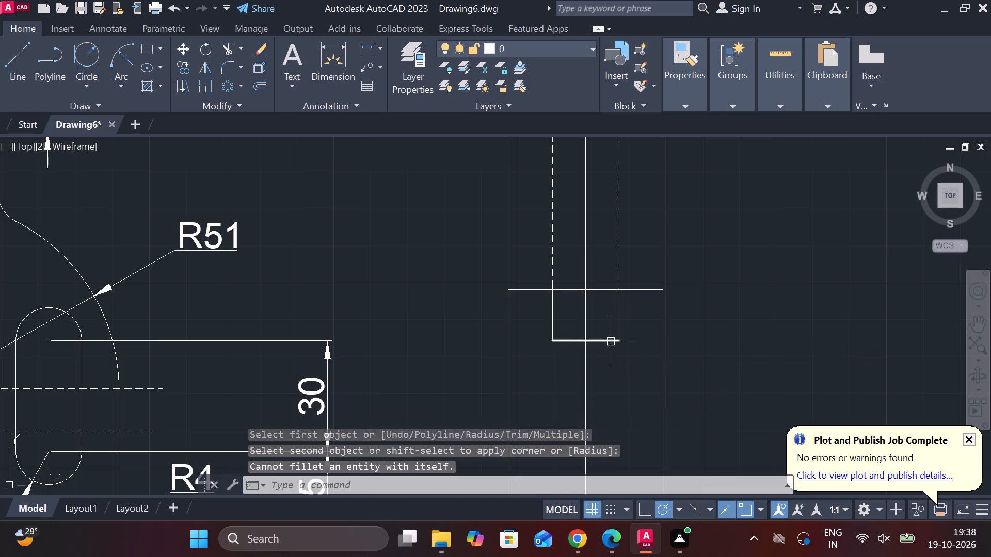
pyautogui.click(606, 340)
pyautogui.click(616, 333)
pyautogui.press('Escape')
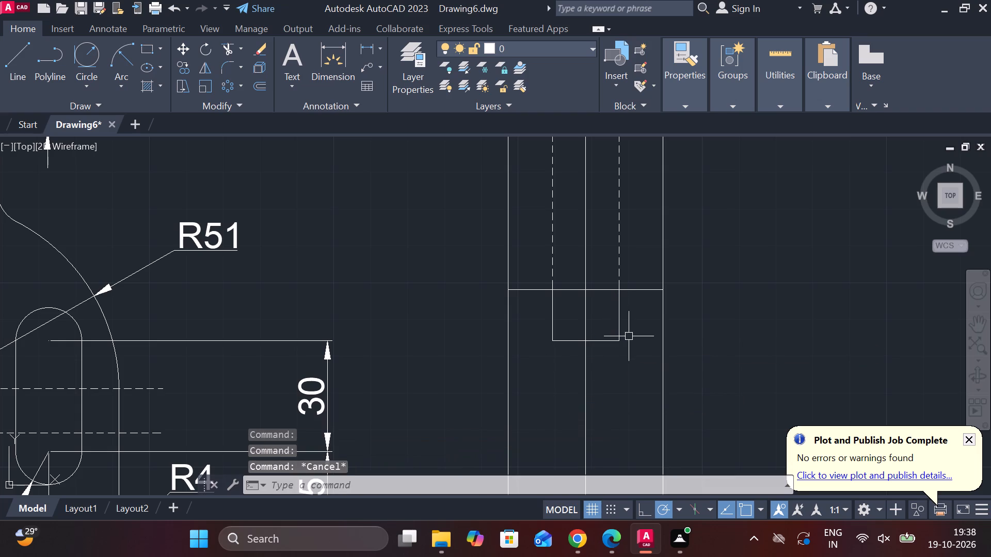
pyautogui.press('space')
pyautogui.click(612, 341)
pyautogui.click(615, 330)
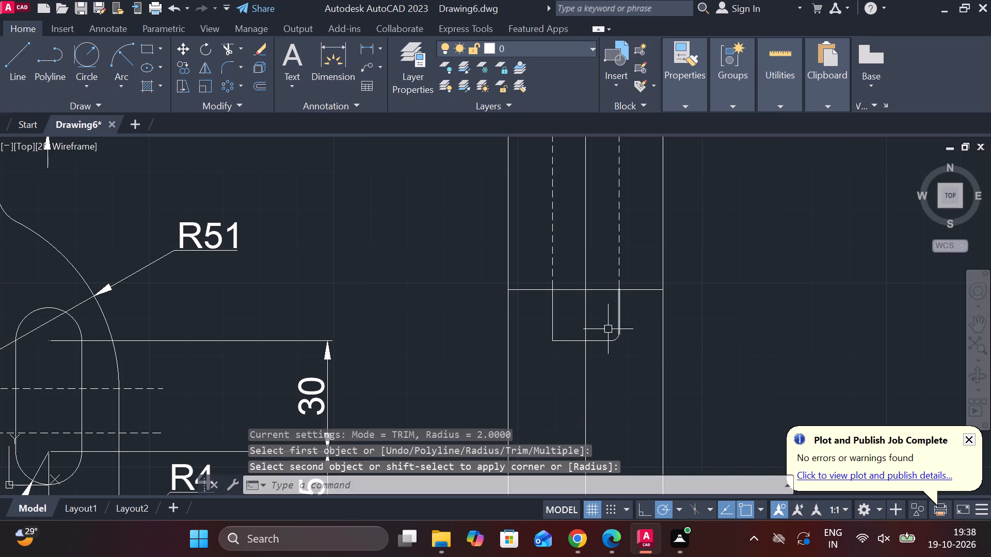
pyautogui.press('space')
pyautogui.click(555, 326)
pyautogui.click(565, 339)
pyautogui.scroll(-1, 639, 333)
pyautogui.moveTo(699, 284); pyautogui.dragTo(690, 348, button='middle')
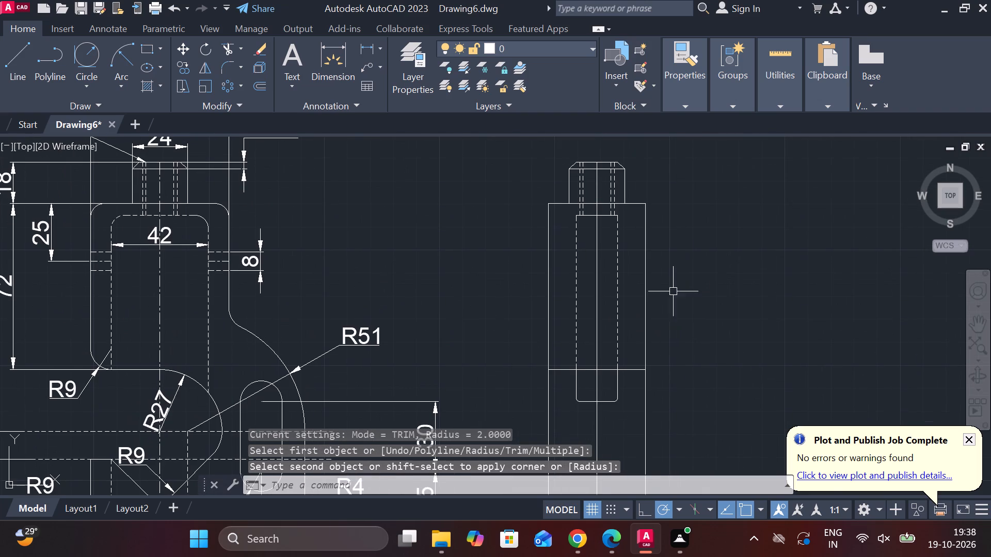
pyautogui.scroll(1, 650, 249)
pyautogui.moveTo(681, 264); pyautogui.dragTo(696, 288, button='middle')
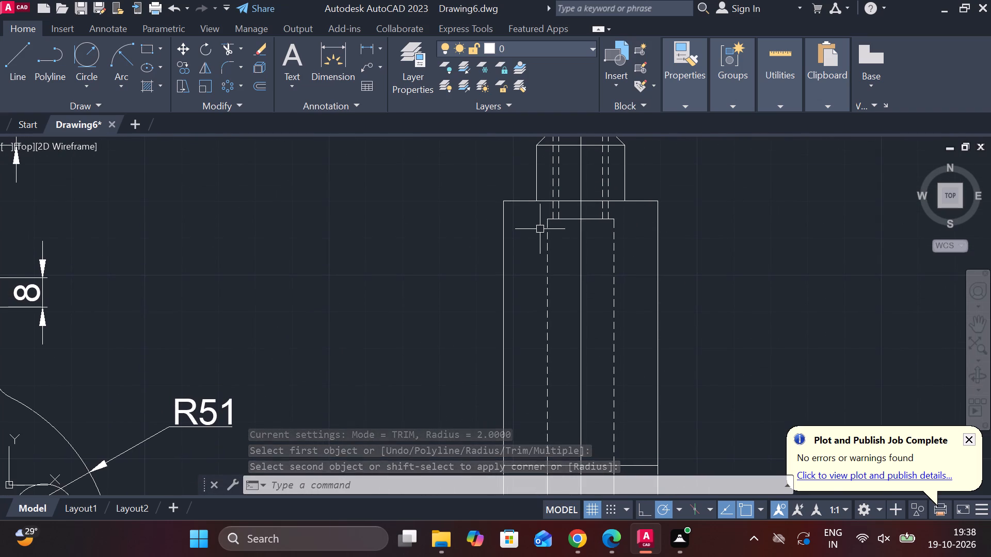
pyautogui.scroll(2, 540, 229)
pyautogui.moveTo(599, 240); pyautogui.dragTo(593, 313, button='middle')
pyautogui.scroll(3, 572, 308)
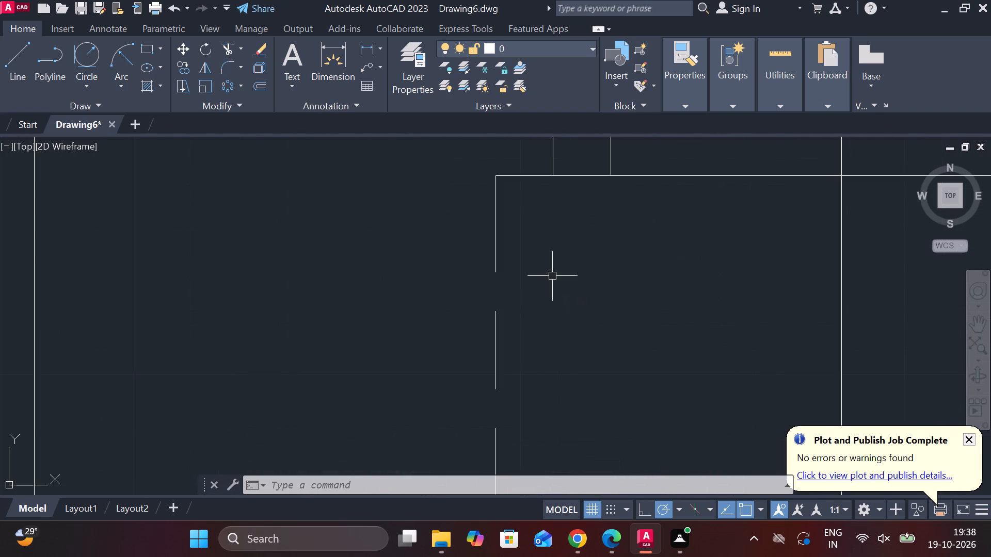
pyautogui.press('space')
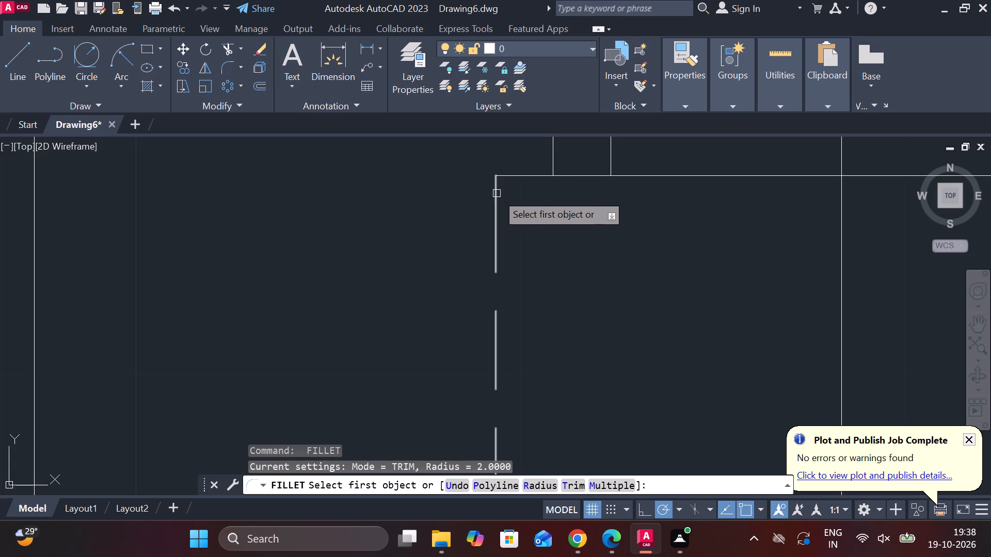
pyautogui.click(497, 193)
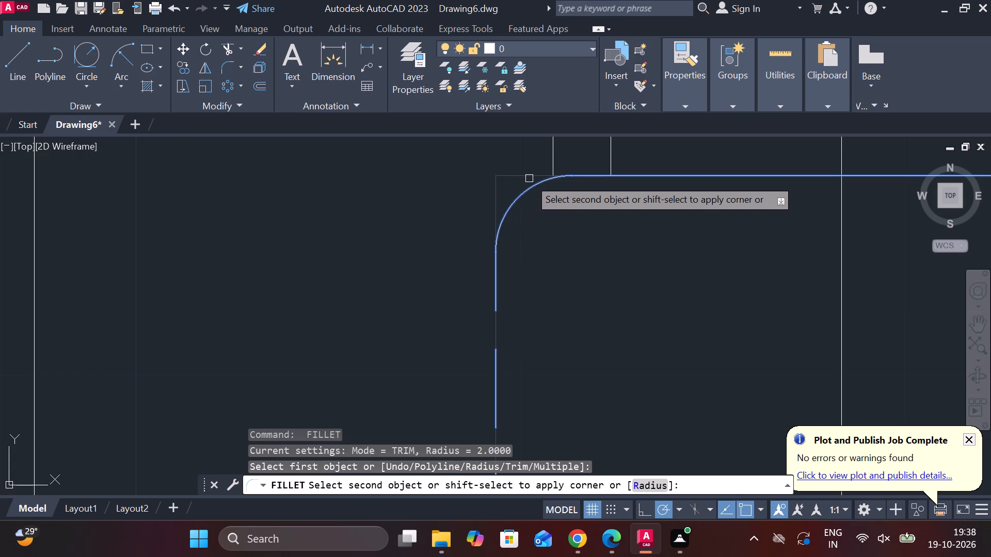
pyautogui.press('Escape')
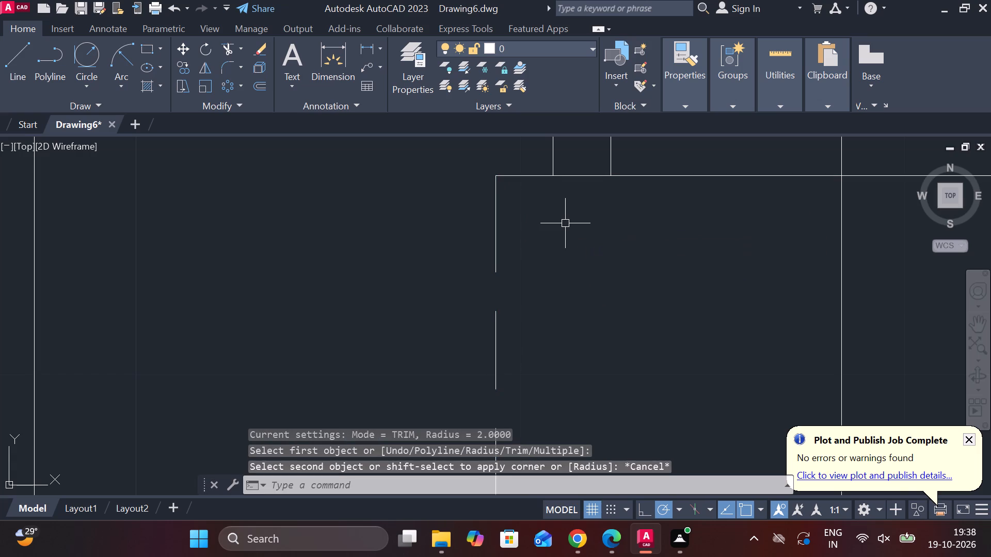
# Fillet the upper-left corner of the side view's dashed cavity outline with radius 1.8.
pyautogui.write('f r 1.8')
pyautogui.press('Return')
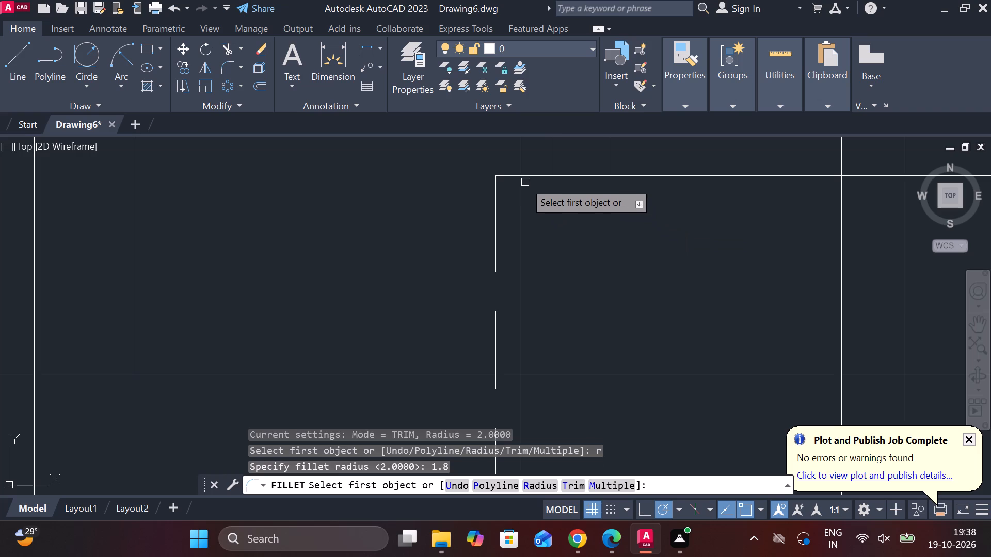
pyautogui.click(522, 179)
pyautogui.click(522, 177)
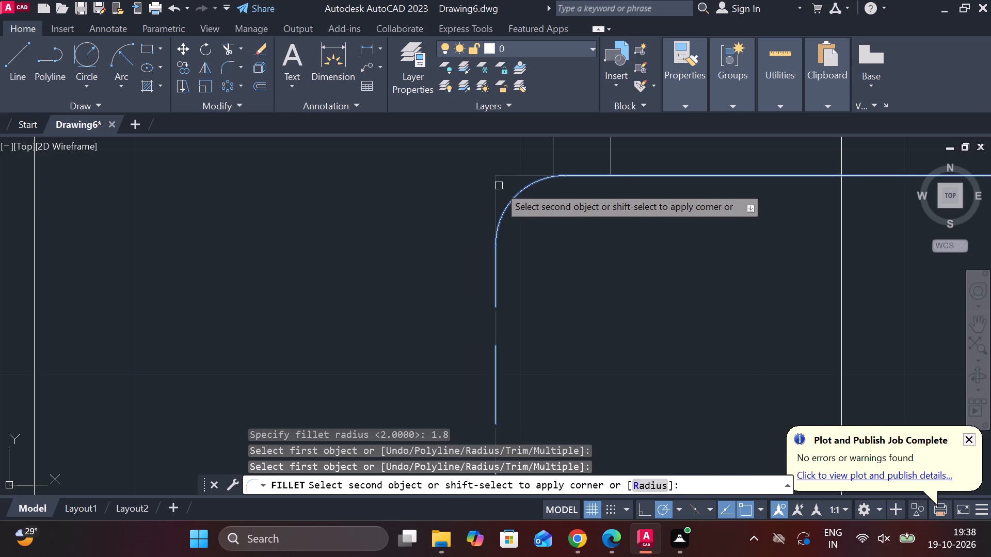
pyautogui.click(499, 186)
pyautogui.scroll(-1, 584, 211)
pyautogui.moveTo(646, 234); pyautogui.dragTo(427, 281, button='middle')
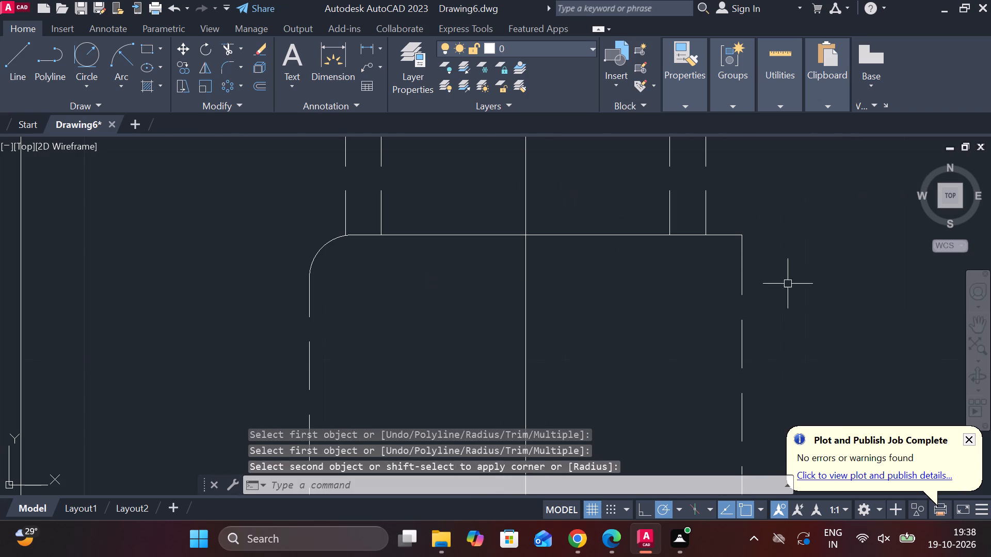
# Fillet the upper-right corner of the side view's dashed cavity outline with radius 1.8.
pyautogui.press('space')
pyautogui.click(729, 239)
pyautogui.click(729, 236)
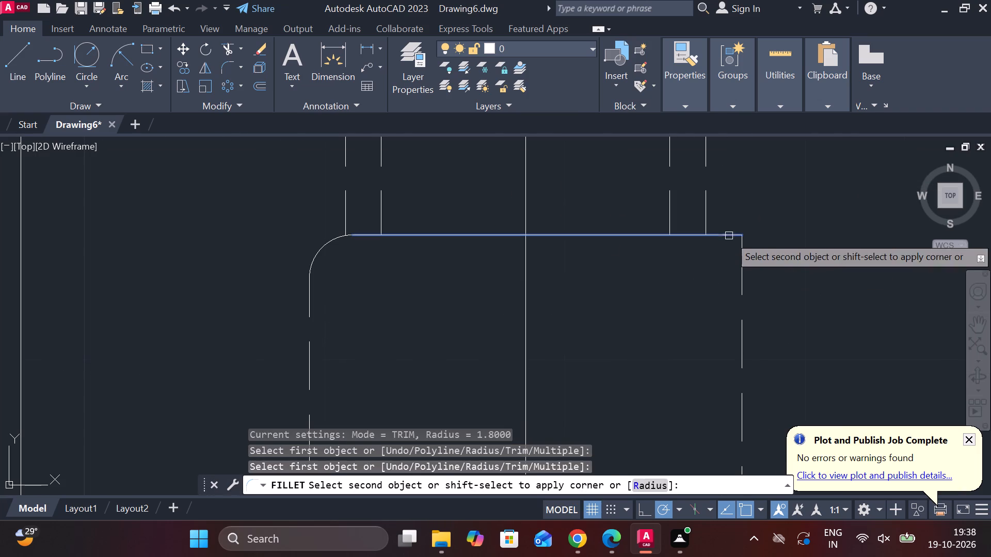
pyautogui.click(739, 250)
pyautogui.press('Escape')
# Extend the dashed thread lines in the side view down to the cavity's filleted top edge.
pyautogui.scroll(1, 371, 288)
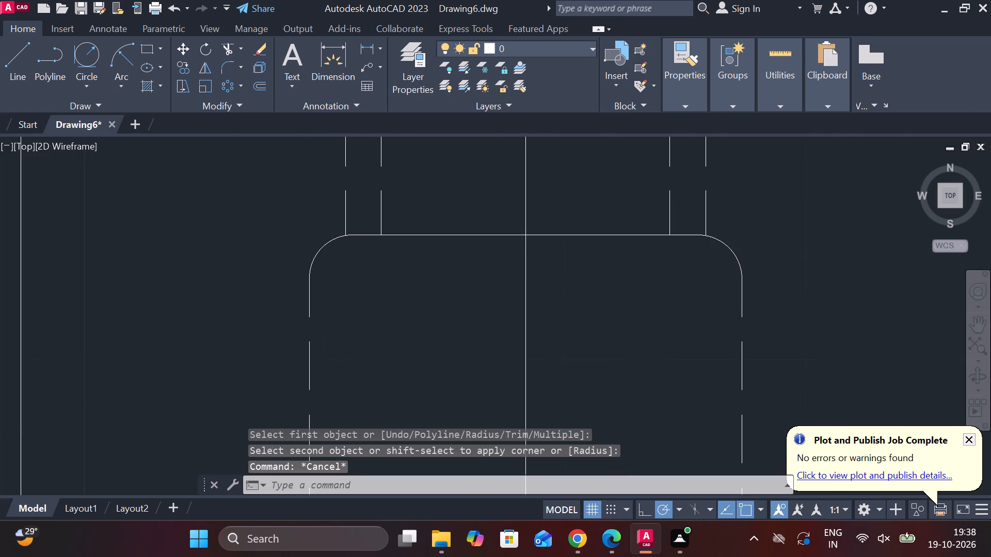
pyautogui.scroll(1, 371, 288)
pyautogui.moveTo(371, 285); pyautogui.dragTo(445, 356, button='middle')
pyautogui.write('ex')
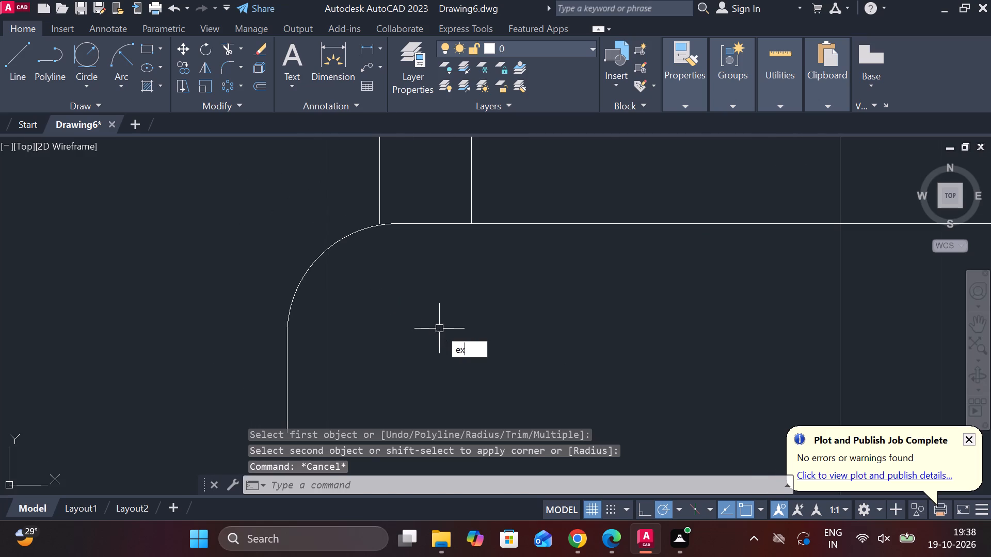
pyautogui.press('space')
pyautogui.click(378, 204)
pyautogui.click(472, 195)
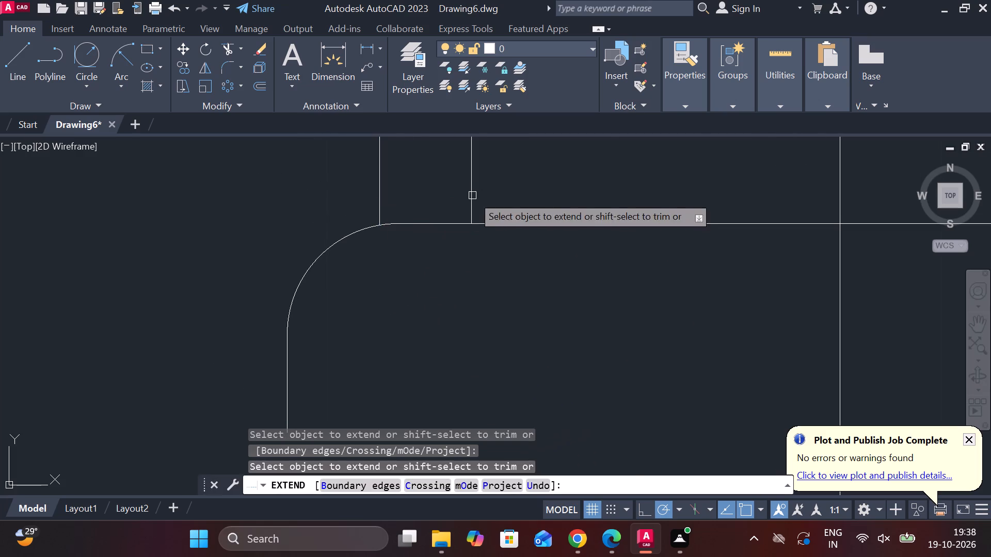
pyautogui.scroll(-2, 505, 275)
pyautogui.click(817, 241)
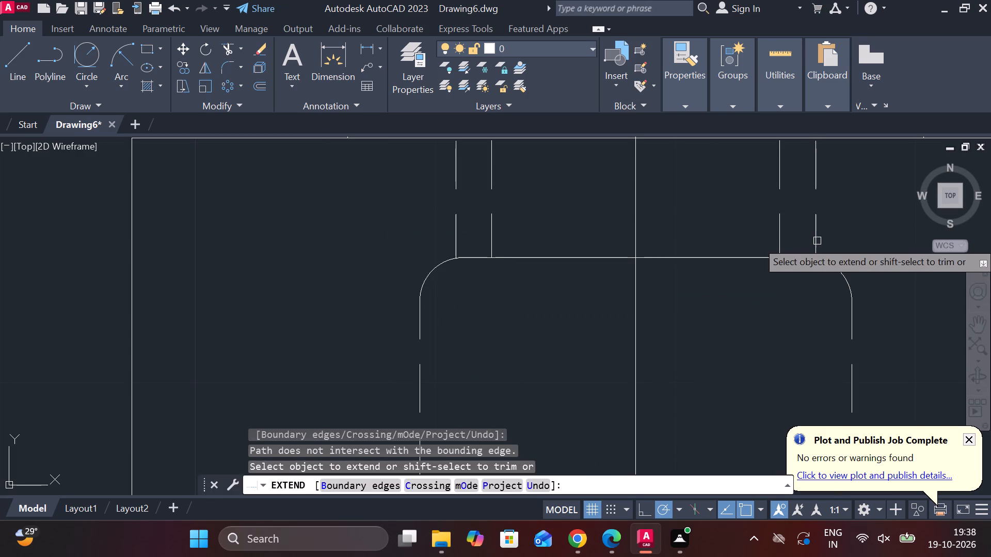
pyautogui.scroll(-1, 728, 335)
pyautogui.moveTo(726, 346); pyautogui.dragTo(570, 227, button='middle')
pyautogui.scroll(-2, 569, 224)
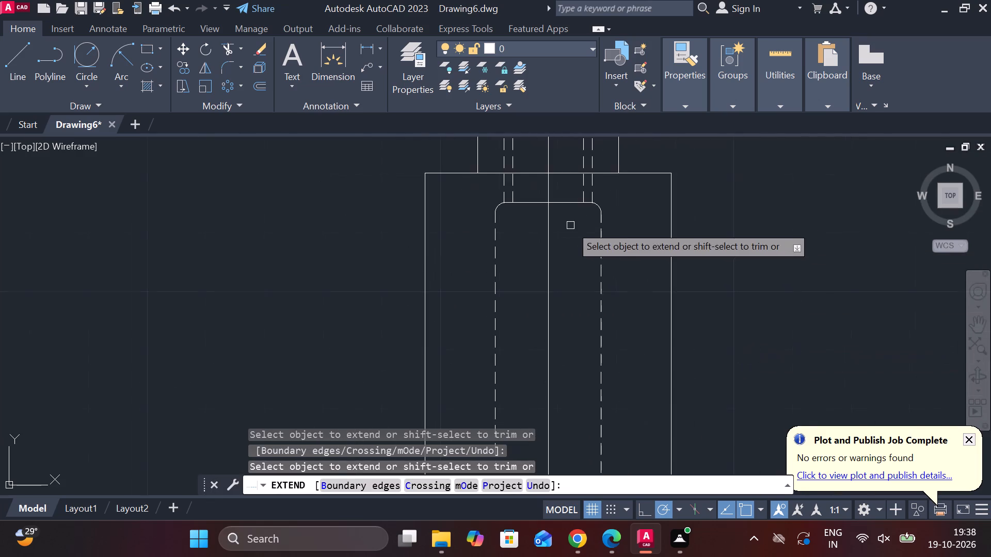
pyautogui.scroll(-1, 576, 318)
pyautogui.scroll(-2, 615, 429)
pyautogui.moveTo(620, 423); pyautogui.dragTo(560, 211, button='middle')
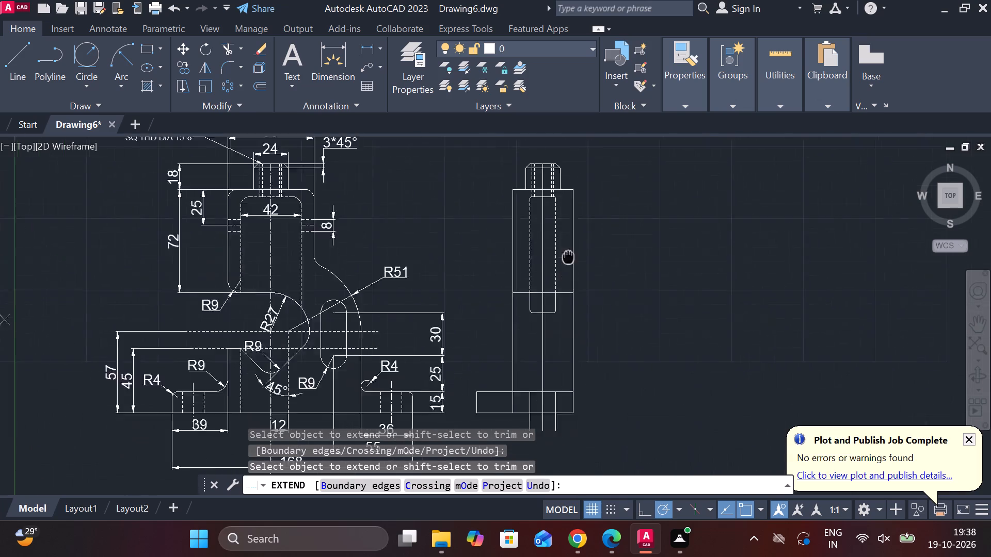
pyautogui.moveTo(560, 211); pyautogui.dragTo(558, 203, button='middle')
pyautogui.scroll(1, 593, 283)
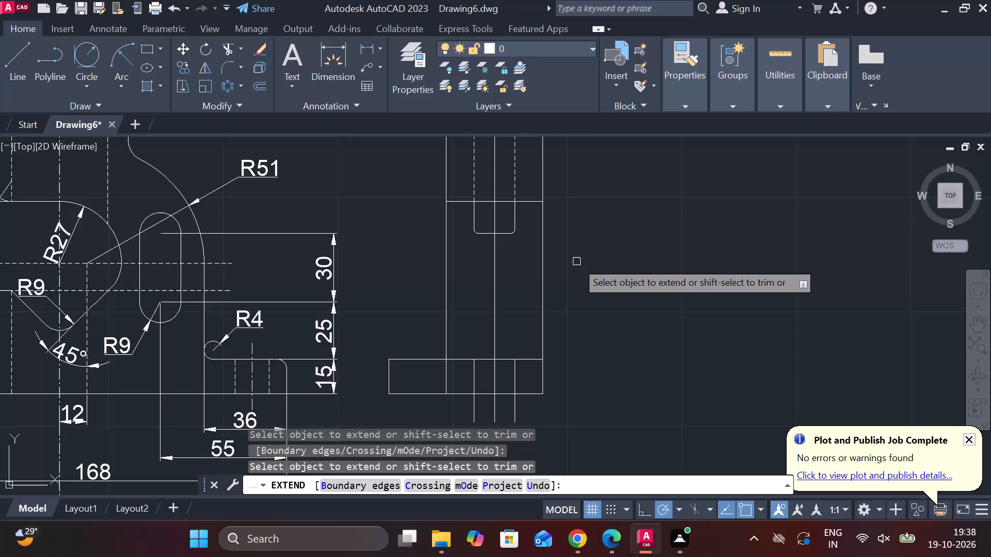
pyautogui.moveTo(576, 337); pyautogui.dragTo(584, 271, button='middle')
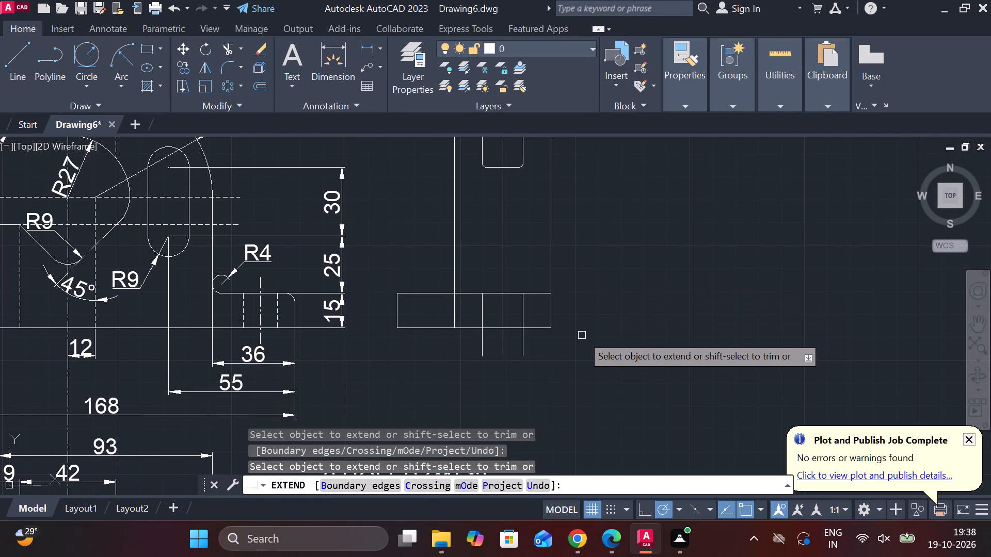
pyautogui.press('Escape')
# Erase the two short vertical lines on either side of the centre line in the side view's base.
pyautogui.click(523, 316)
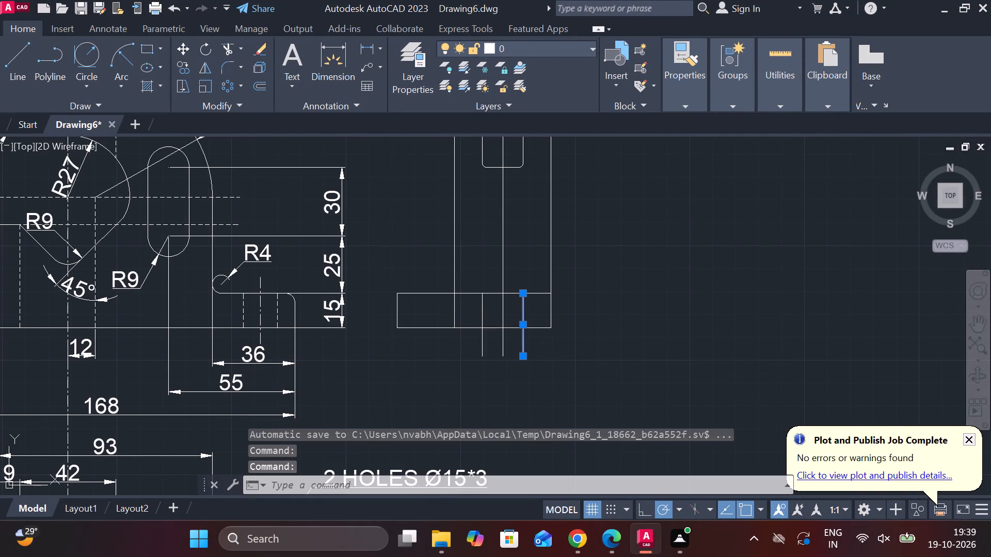
pyautogui.click(479, 322)
pyautogui.write('e')
pyautogui.press('space')
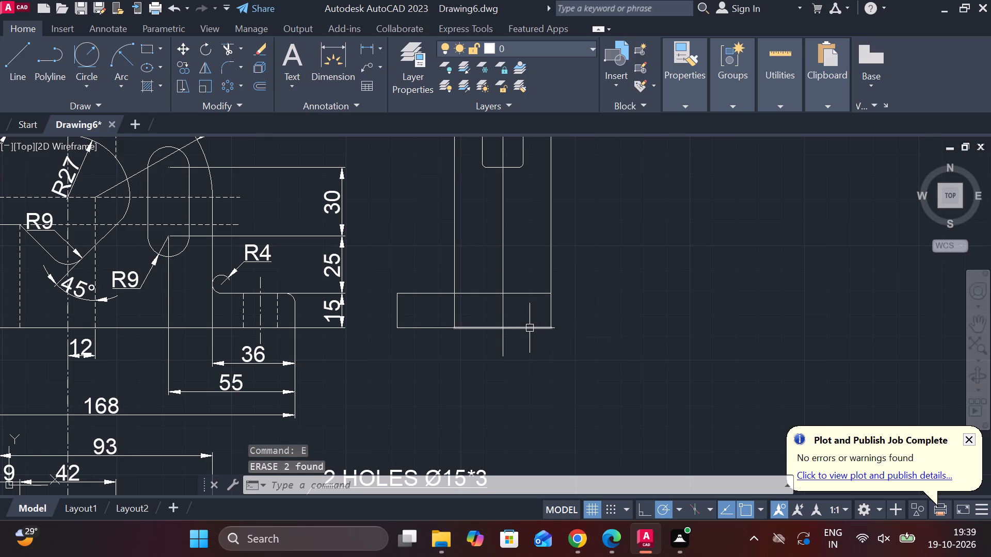
# Offset the bottom edge of the side view's body upward by 45.
pyautogui.click(530, 328)
pyautogui.press('o')
pyautogui.press('Return')
pyautogui.press('Return')
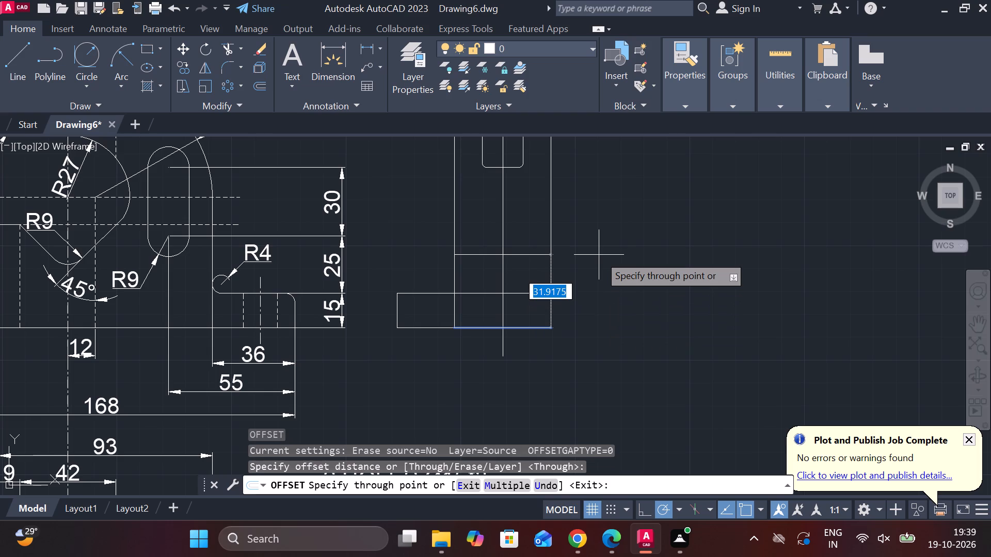
pyautogui.write('45')
pyautogui.press('space')
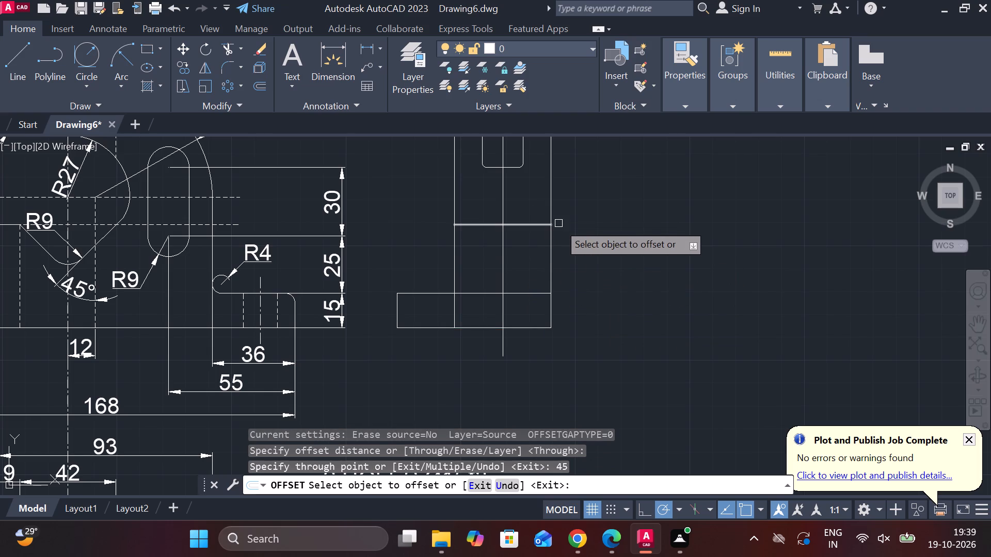
pyautogui.press('Escape')
# Trim the side view's centre line between the cavity bottom and the new horizontal line.
pyautogui.write('tr')
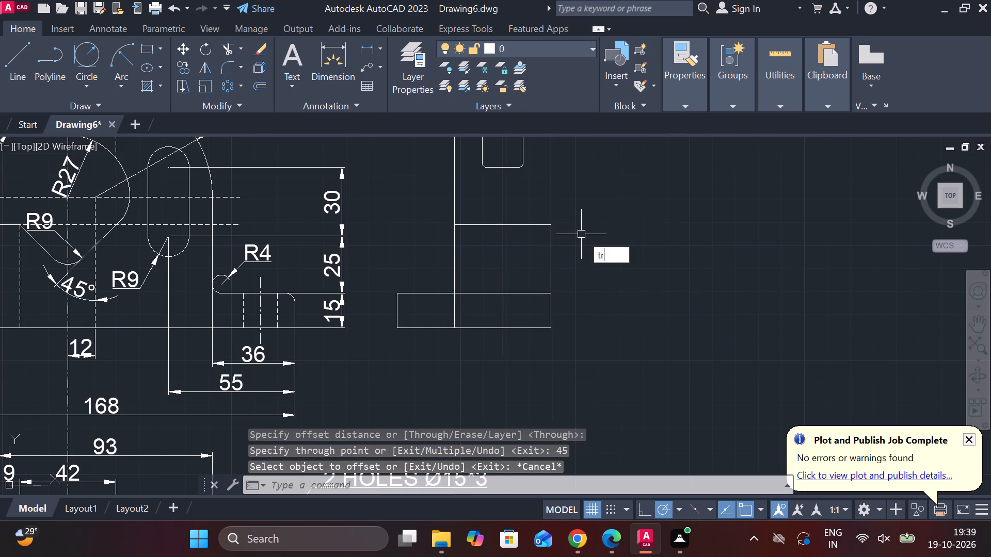
pyautogui.press('space')
pyautogui.click(506, 187)
pyautogui.press('Escape')
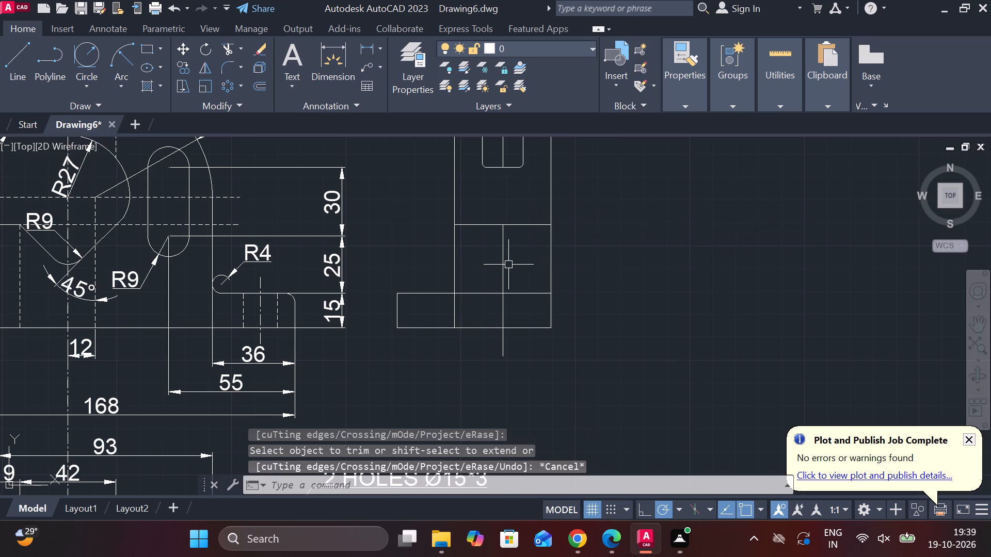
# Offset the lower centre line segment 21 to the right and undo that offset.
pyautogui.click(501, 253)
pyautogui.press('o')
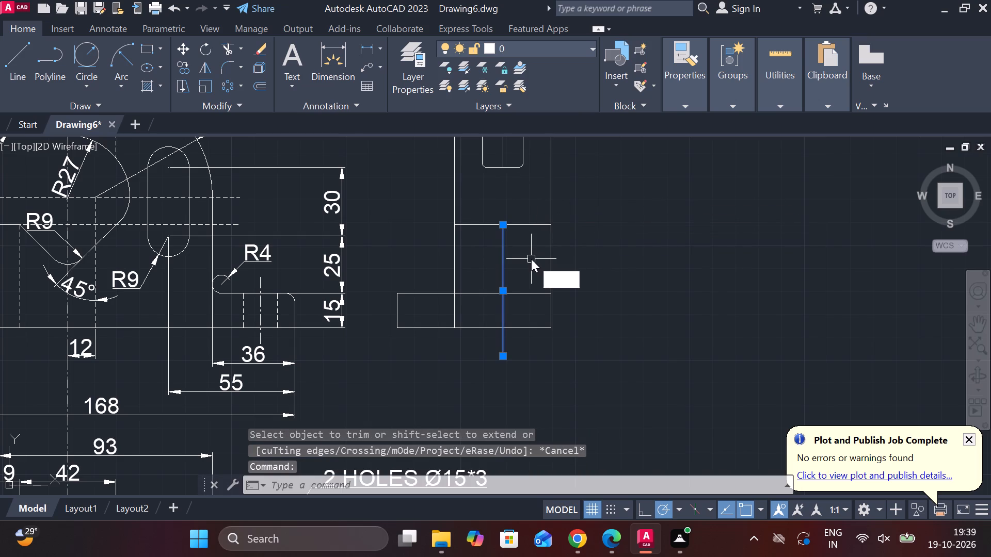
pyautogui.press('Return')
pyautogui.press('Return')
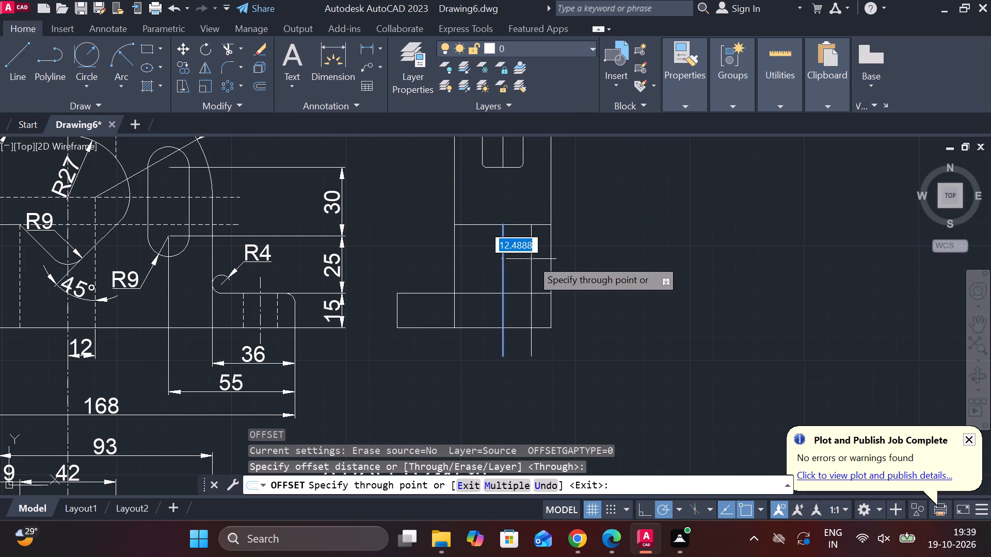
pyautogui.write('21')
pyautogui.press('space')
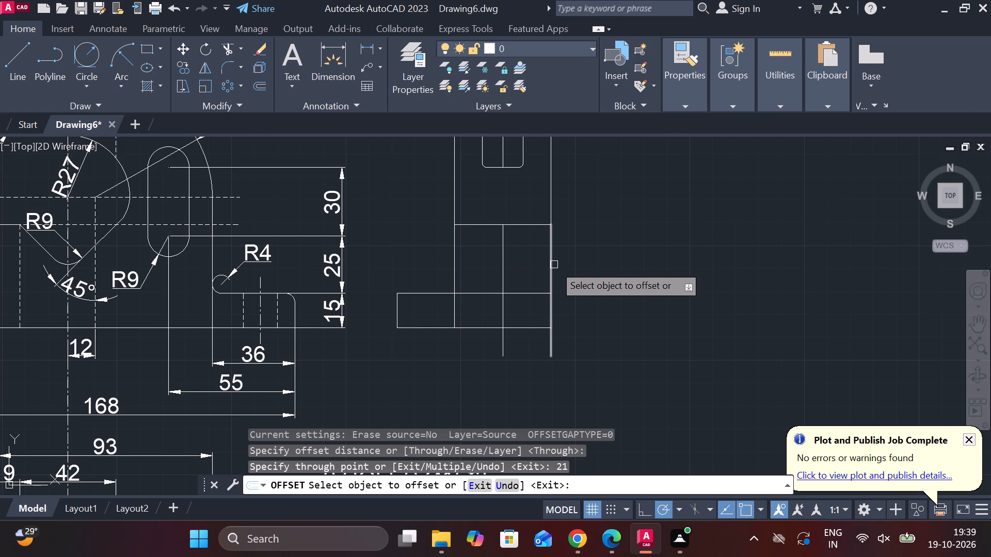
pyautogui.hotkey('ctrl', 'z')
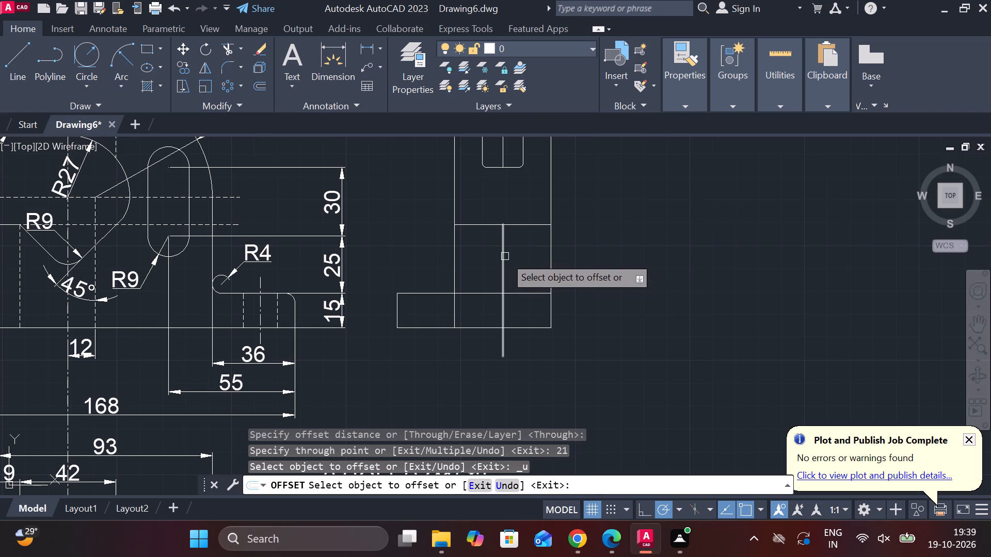
# Offset the lower centre line segment by 11 to both sides in the side view.
pyautogui.click(505, 256)
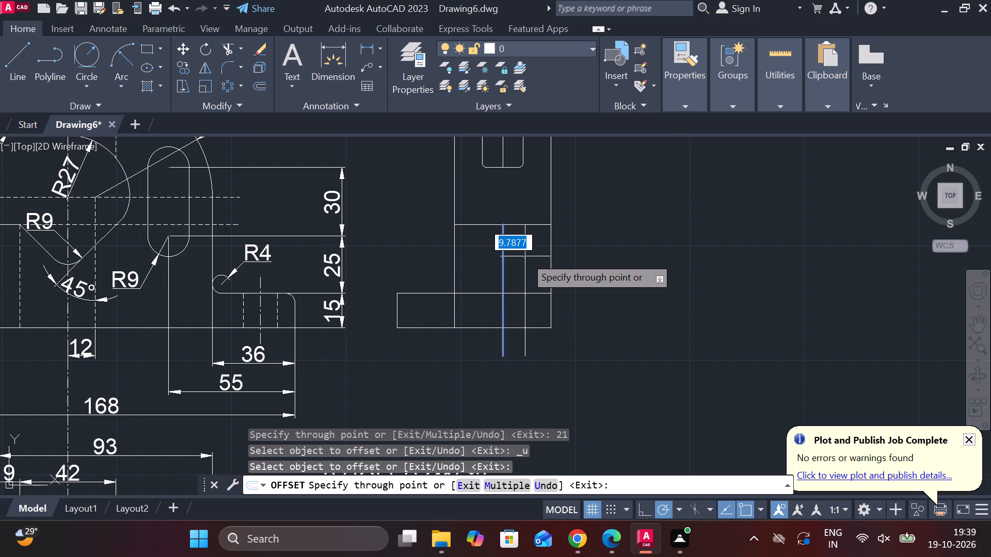
pyautogui.write('11')
pyautogui.press('space')
pyautogui.click(503, 256)
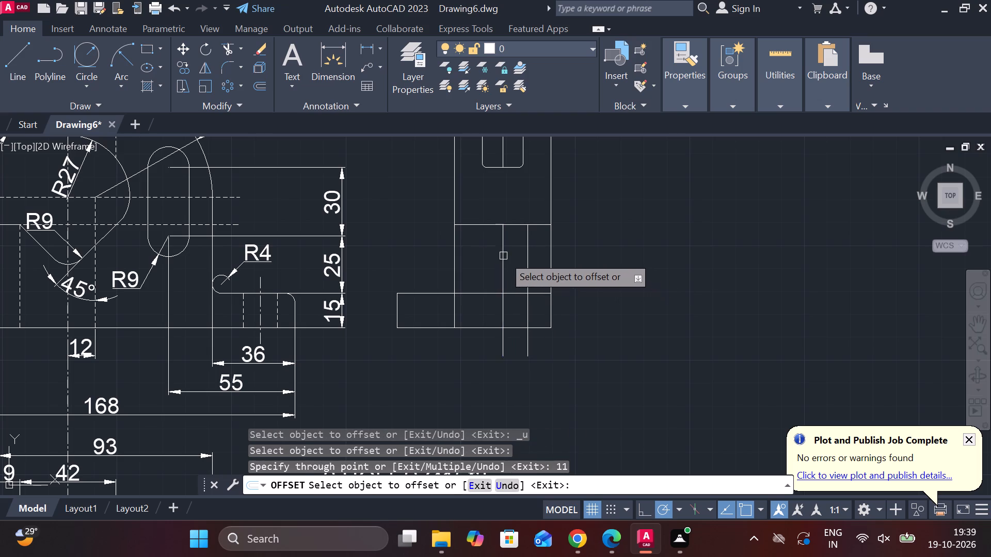
pyautogui.press('1')
pyautogui.write('1')
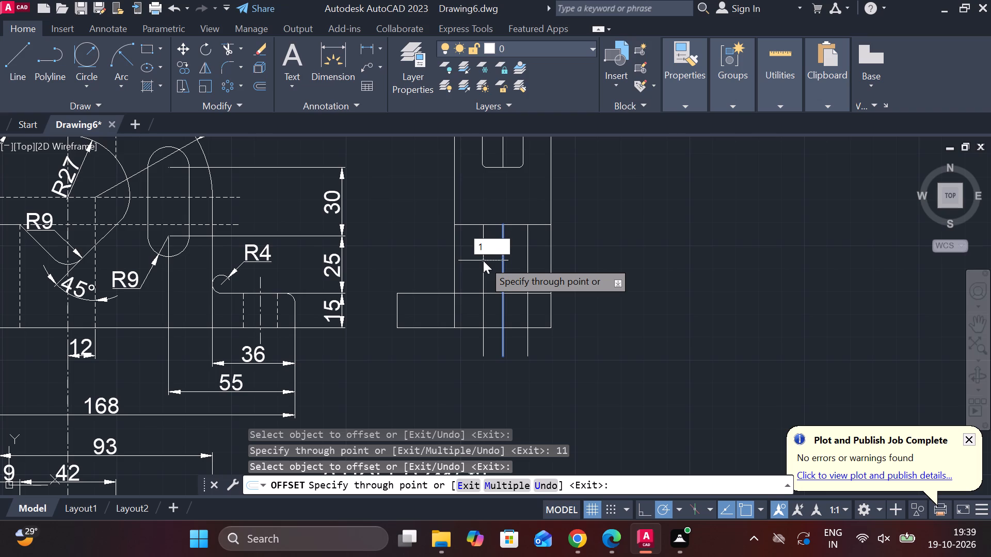
pyautogui.press('space')
pyautogui.press('Escape')
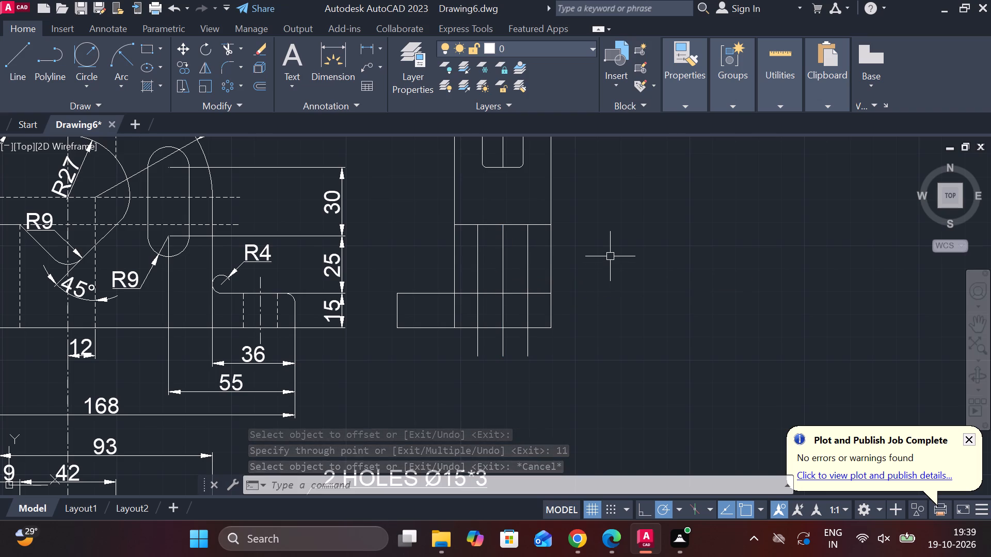
# Trim the ends of the two offset vertical lines that project below the base in the side view.
pyautogui.write('tr')
pyautogui.press('space')
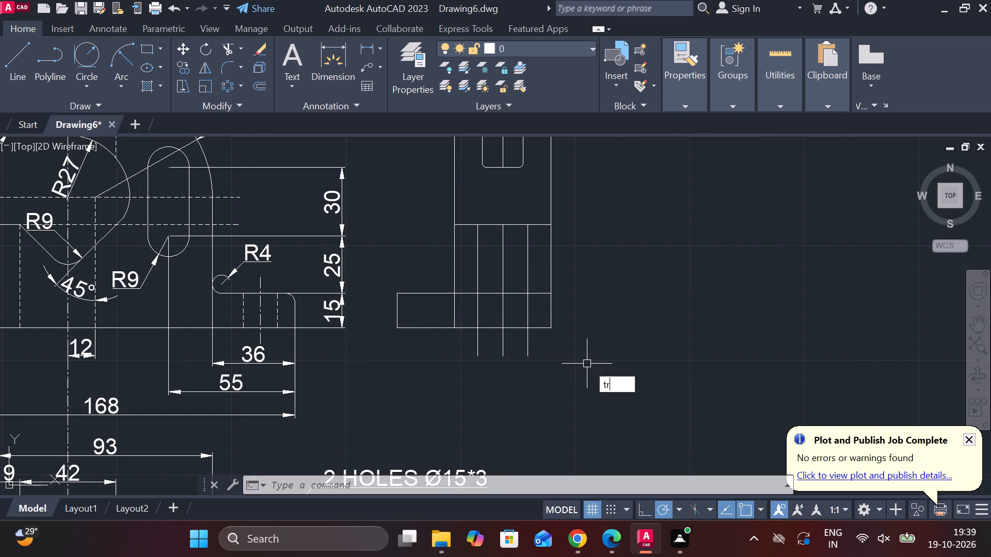
pyautogui.click(531, 352)
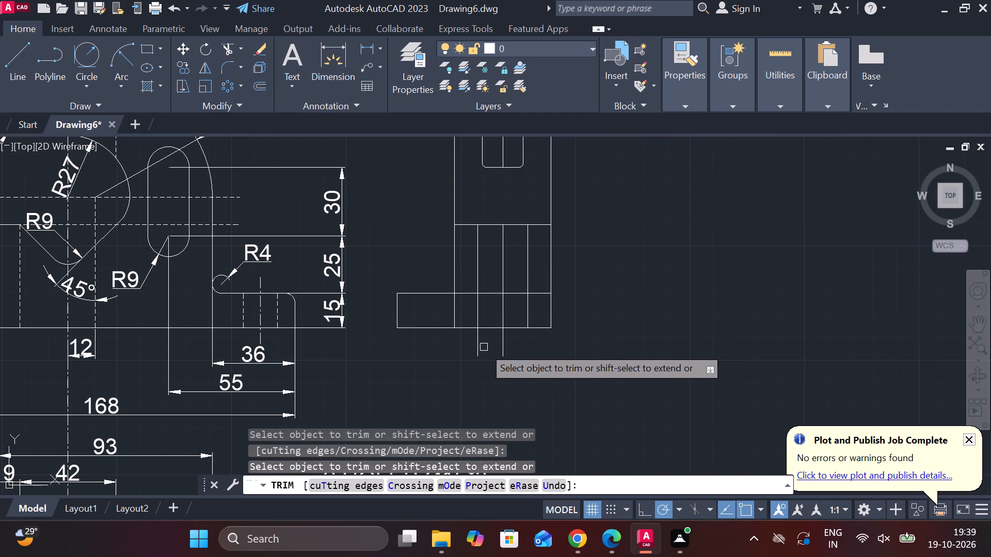
pyautogui.click(479, 344)
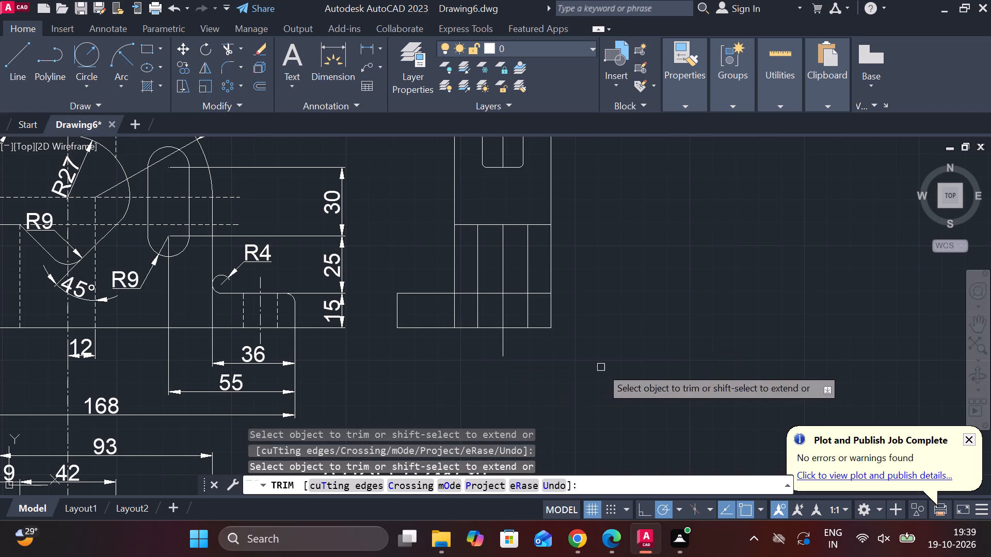
pyautogui.press('Escape')
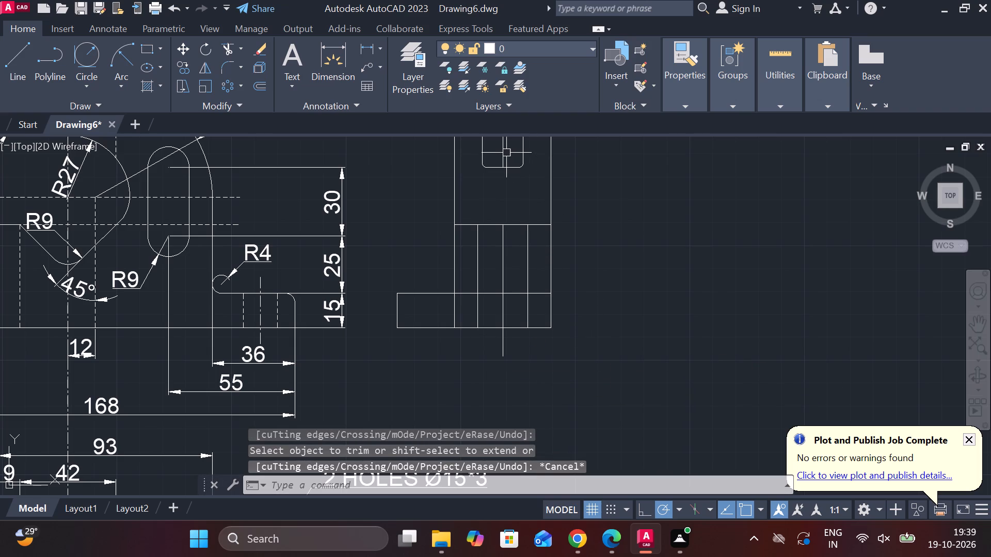
# Stretch the upper centre line down to the lower segment's top end and join the two into one line.
pyautogui.click(504, 153)
pyautogui.click(502, 171)
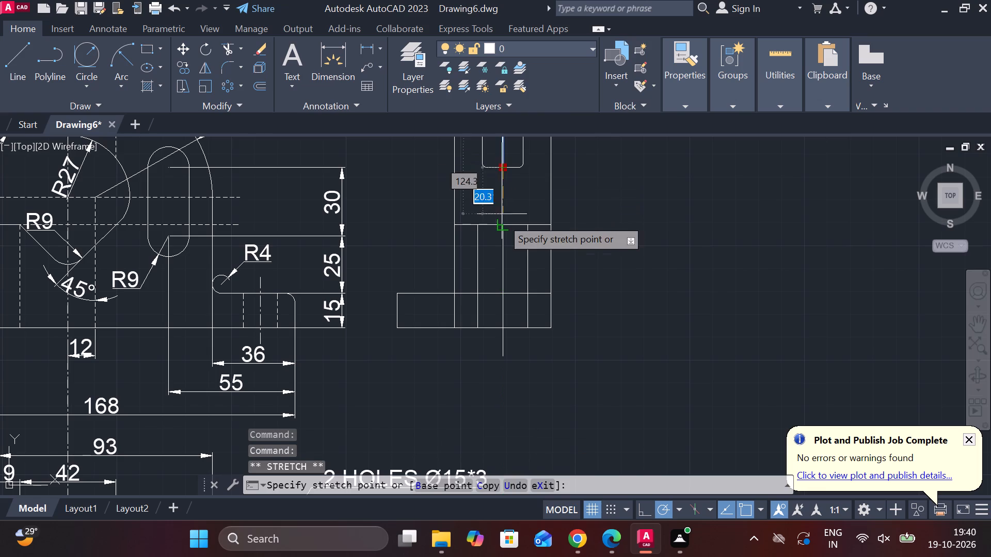
pyautogui.click(502, 222)
pyautogui.press('Escape')
pyautogui.click(504, 258)
pyautogui.click(502, 204)
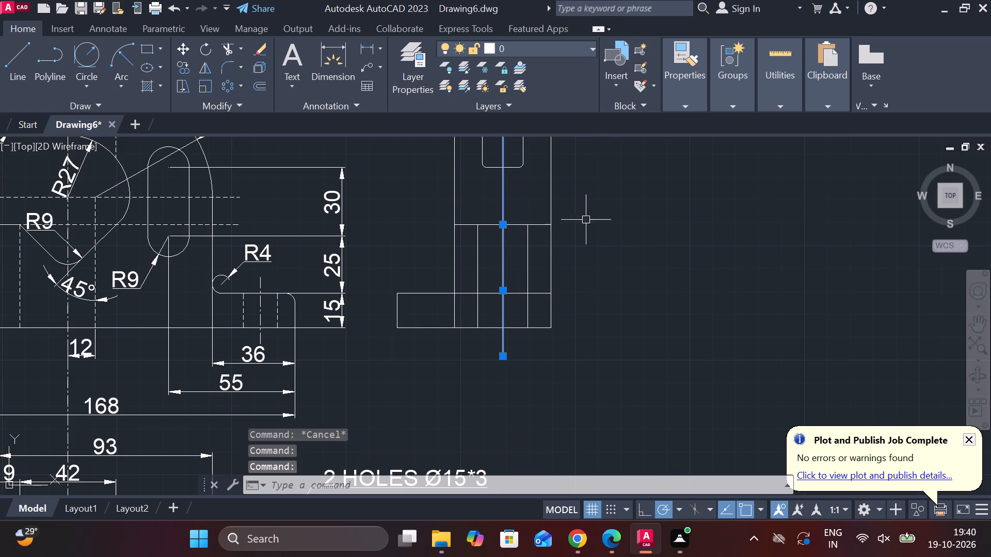
pyautogui.press('j')
pyautogui.press('Return')
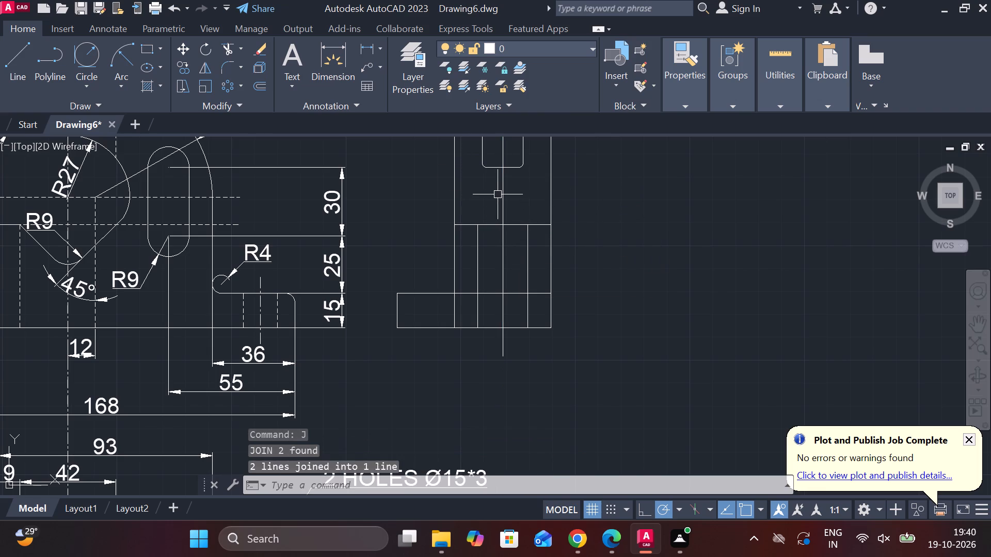
# Change the side view's joined vertical centre line to the dash-dot centre linetype.
pyautogui.click(501, 196)
pyautogui.scroll(-1, 582, 220)
pyautogui.moveTo(592, 326); pyautogui.dragTo(574, 419, button='middle')
pyautogui.moveTo(574, 352); pyautogui.dragTo(574, 383, button='middle')
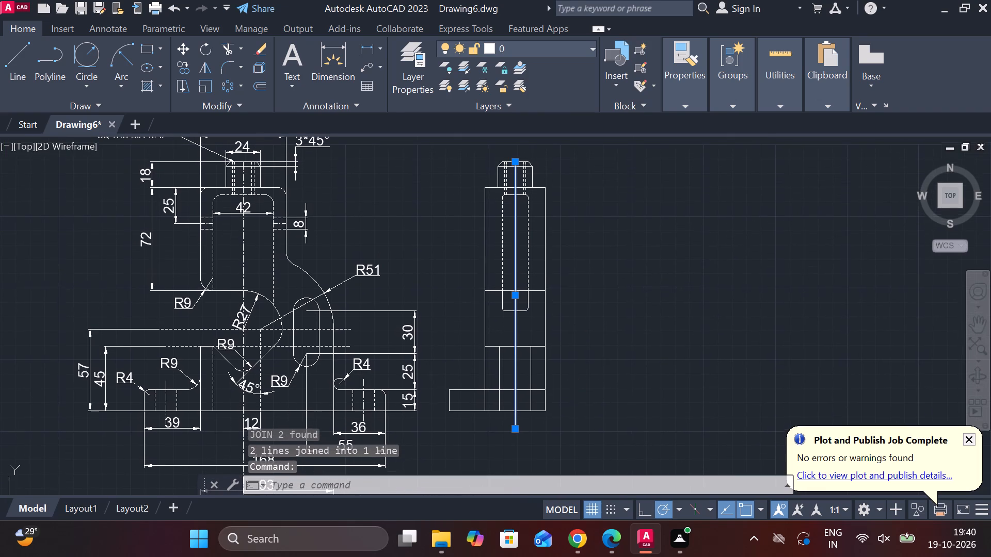
pyautogui.click(683, 105)
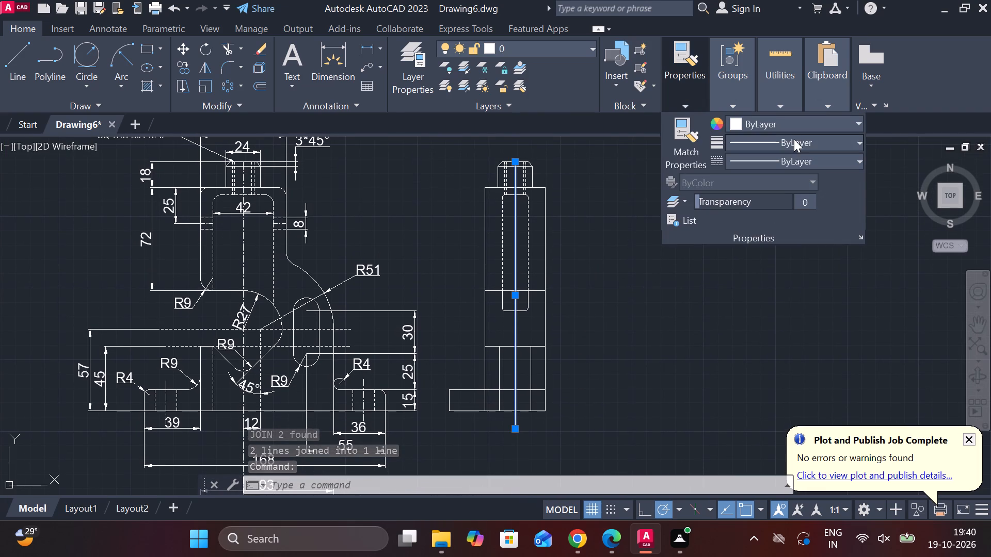
pyautogui.click(808, 162)
pyautogui.click(773, 212)
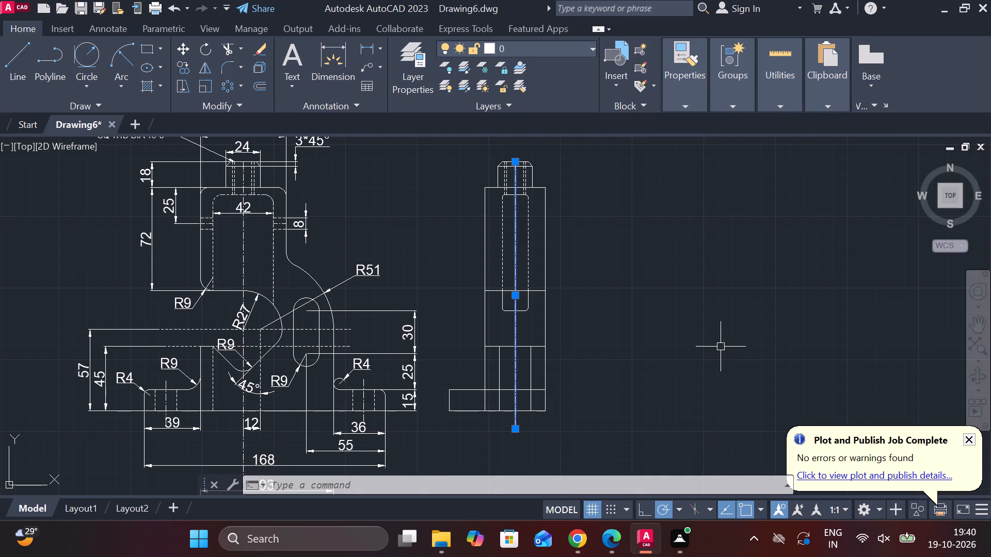
pyautogui.press('Escape')
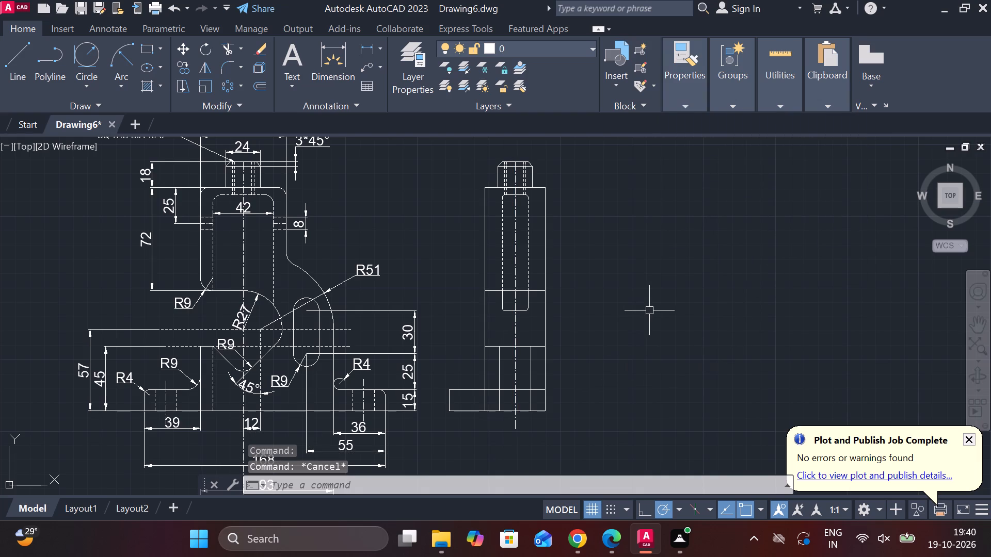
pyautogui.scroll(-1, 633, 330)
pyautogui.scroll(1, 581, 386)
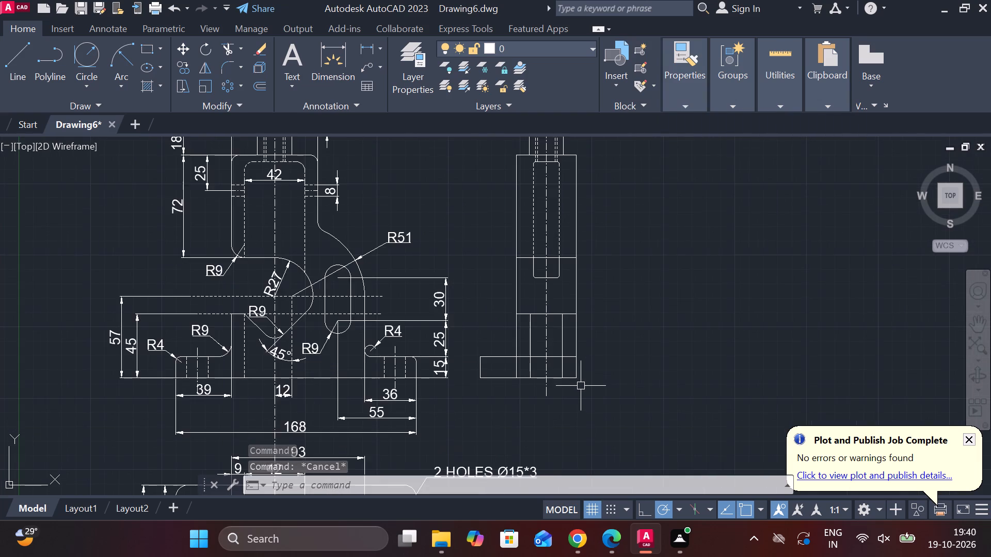
# Change the two vertical slot-edge lines beside the centre line in the side view's lower part to the DASHED linetype.
pyautogui.scroll(1, 582, 386)
pyautogui.click(504, 296)
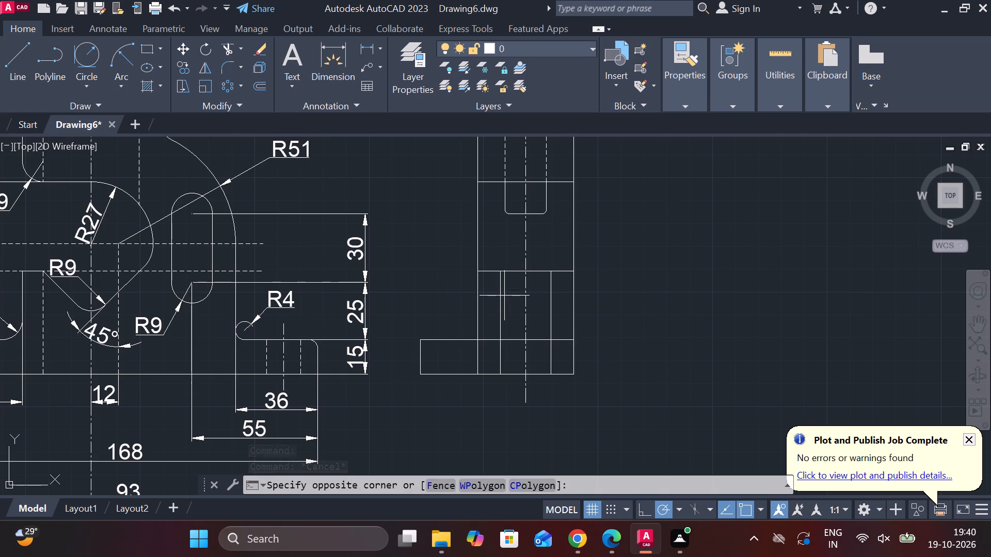
pyautogui.click(504, 280)
pyautogui.click(500, 289)
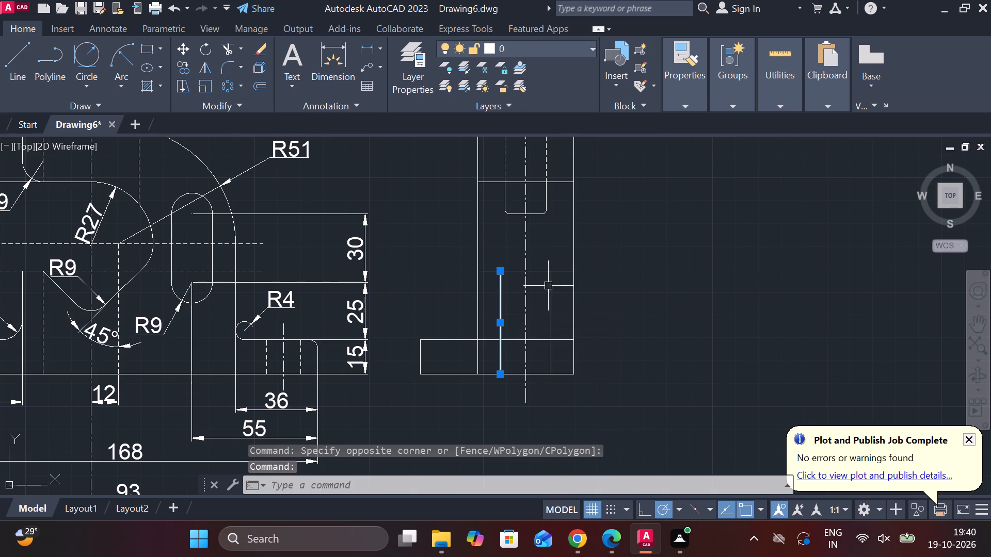
pyautogui.click(552, 297)
pyautogui.click(679, 103)
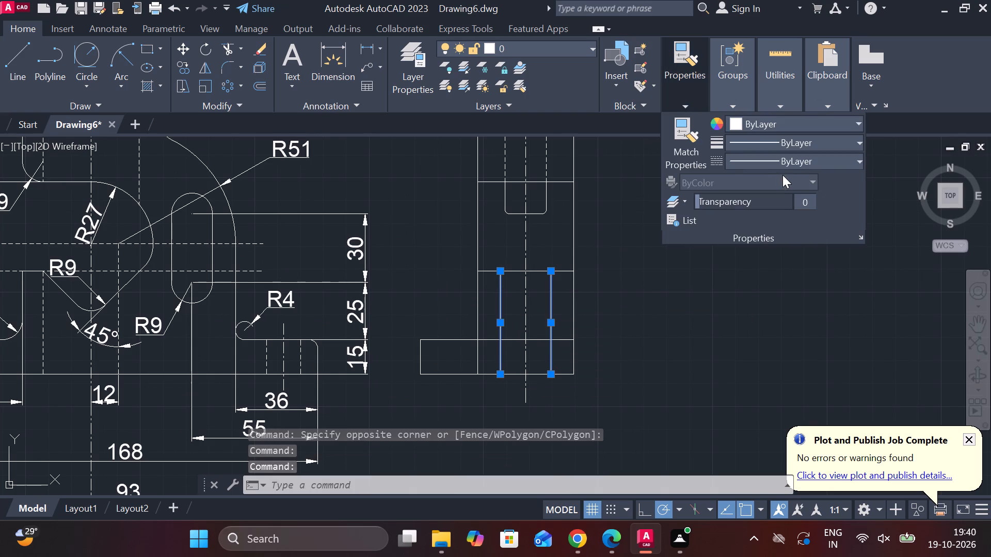
pyautogui.click(775, 161)
pyautogui.click(797, 245)
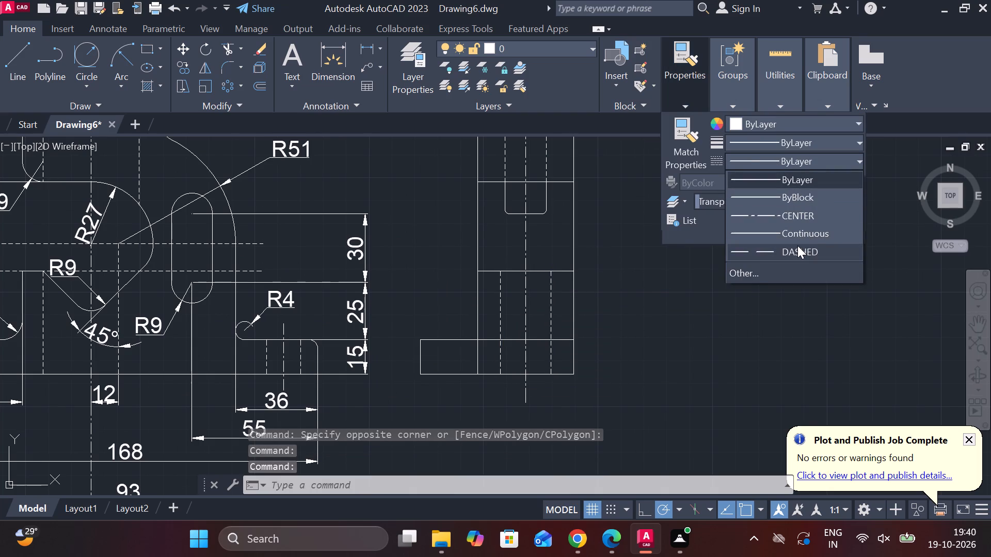
pyautogui.press('Escape')
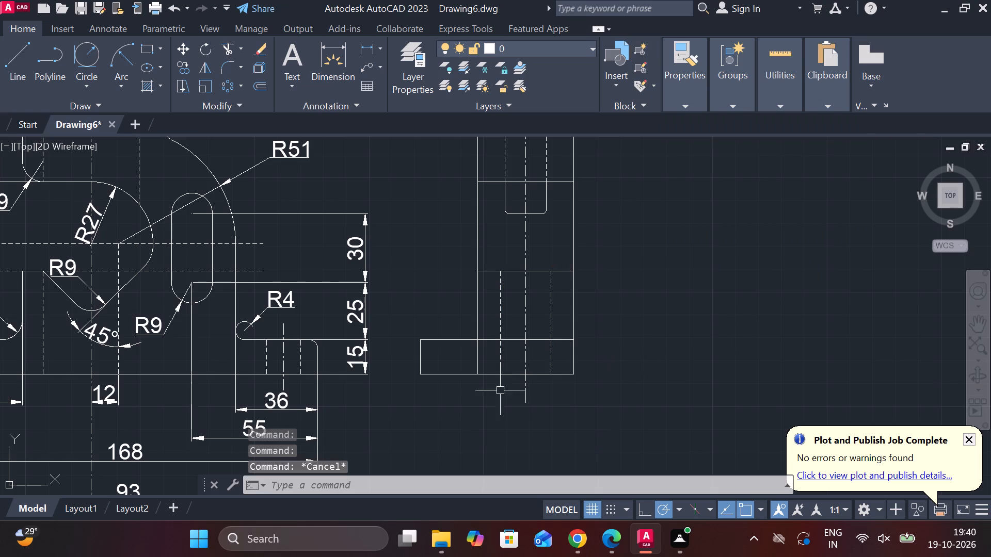
# Trim the side view's base top line between the body's left edge and first dashed line, and the left edge below it.
pyautogui.scroll(1, 462, 371)
pyautogui.write('tr')
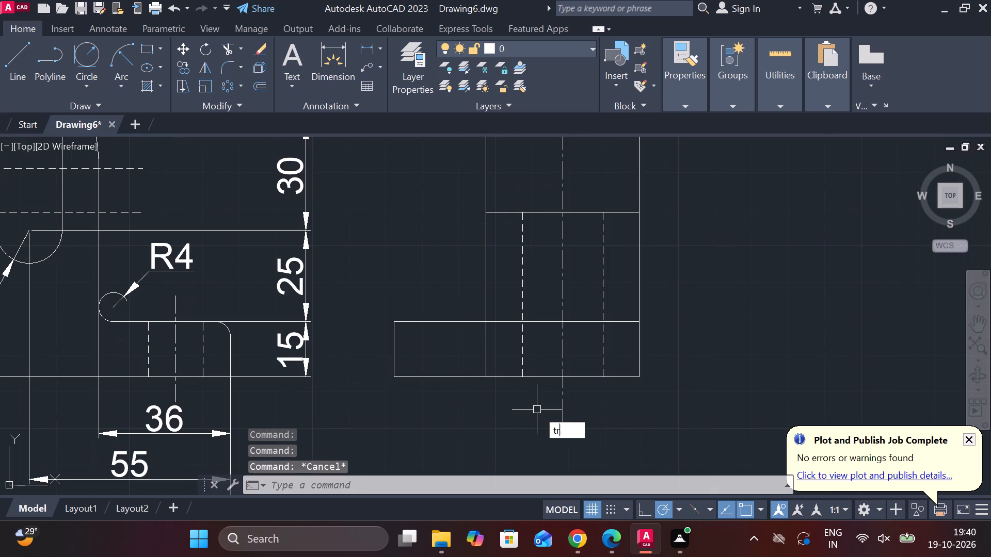
pyautogui.press('space')
pyautogui.click(489, 321)
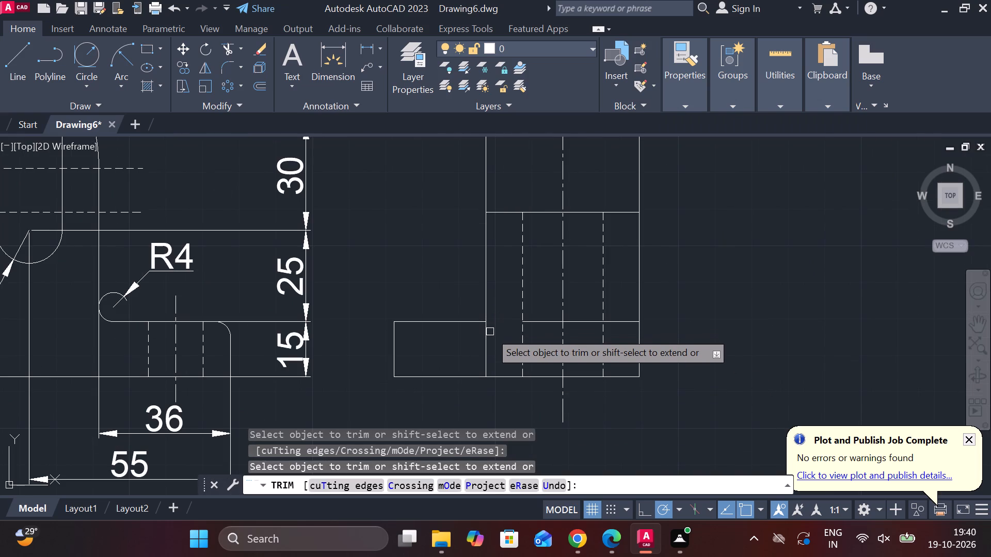
pyautogui.click(483, 336)
pyautogui.press('Escape')
# Fillet the inner corner between the side view's base top and the body's left vertical edge with radius 4.
pyautogui.write('f r')
pyautogui.press('space')
pyautogui.press('4')
pyautogui.press('Return')
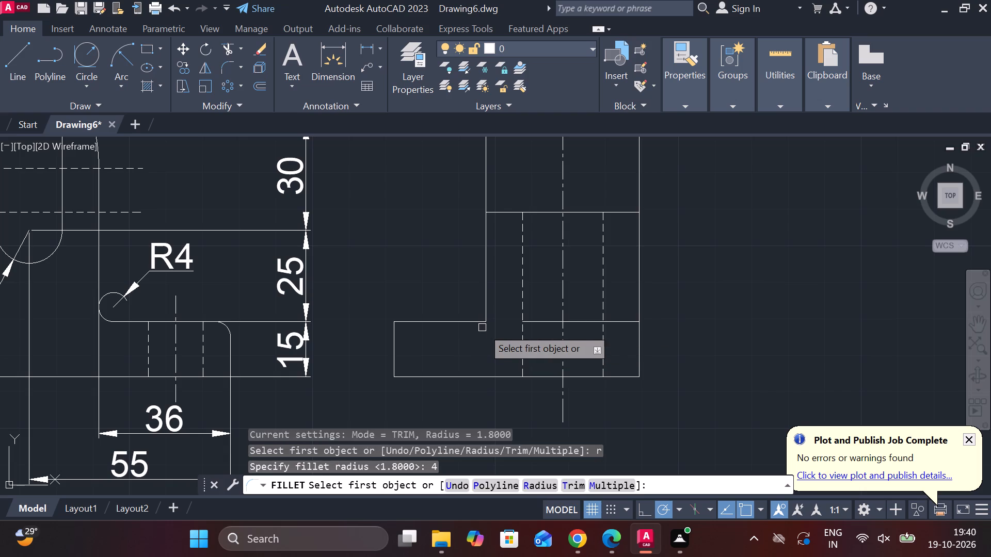
pyautogui.click(476, 322)
pyautogui.click(485, 301)
pyautogui.press('Escape')
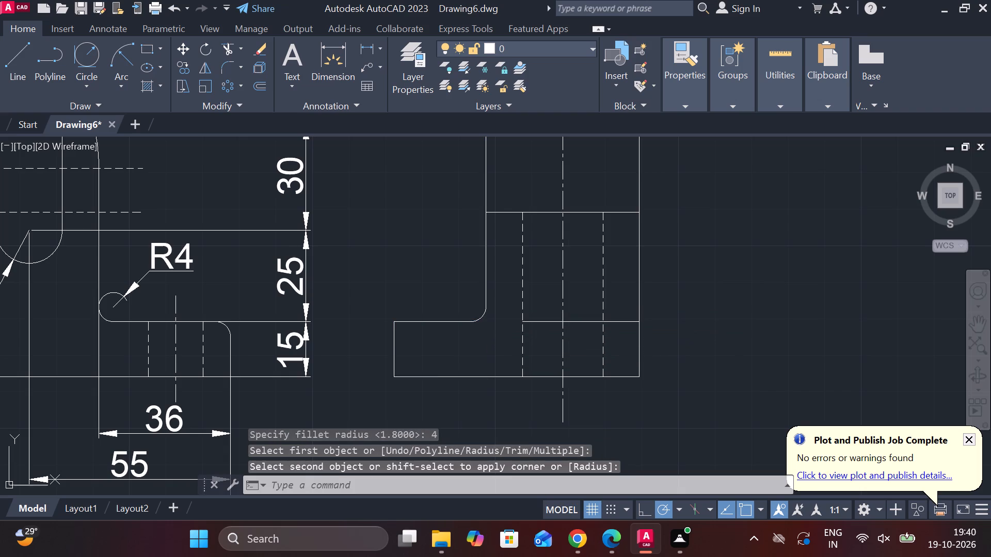
# Extend the remaining base top line leftward past the dashed line to the fillet in the side view.
pyautogui.write('ex')
pyautogui.press('space')
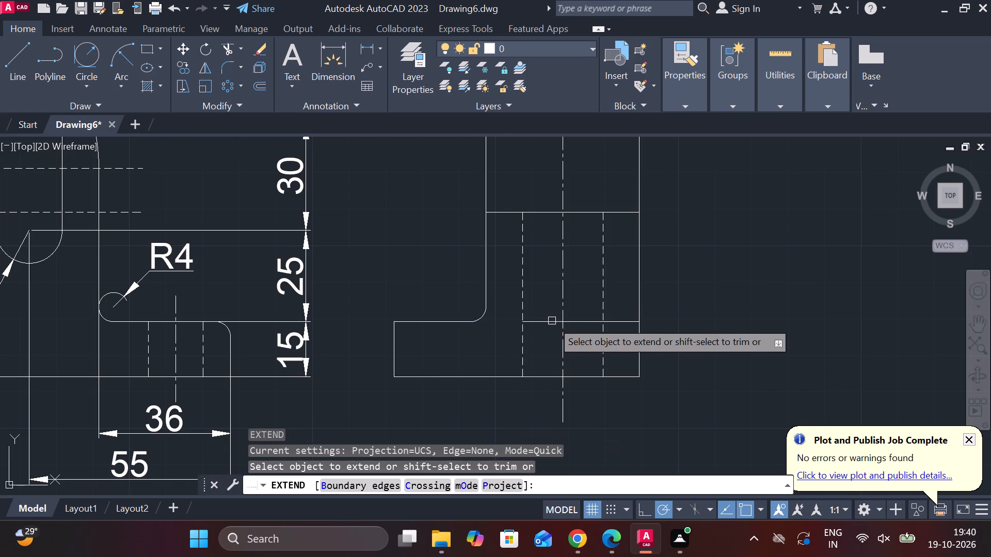
pyautogui.click(552, 321)
pyautogui.press('Escape')
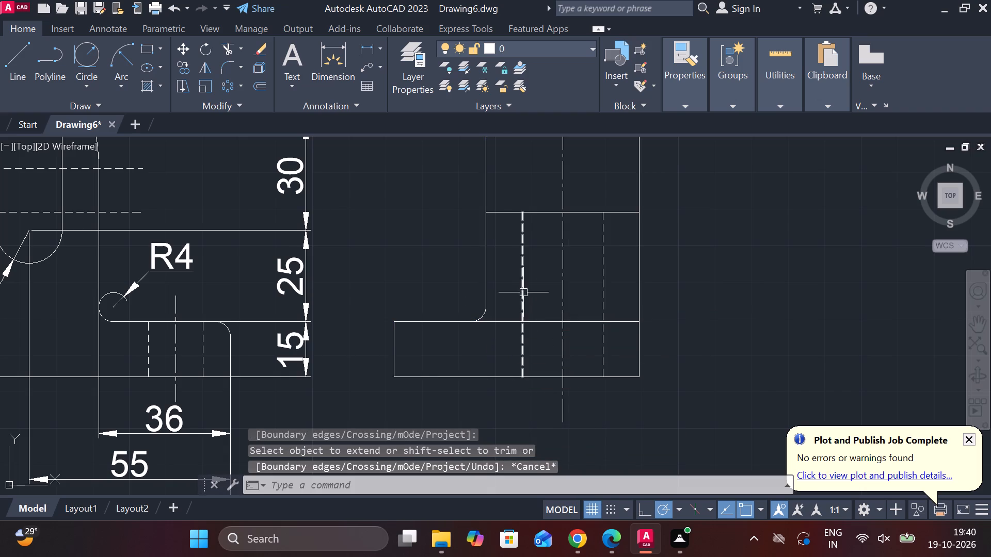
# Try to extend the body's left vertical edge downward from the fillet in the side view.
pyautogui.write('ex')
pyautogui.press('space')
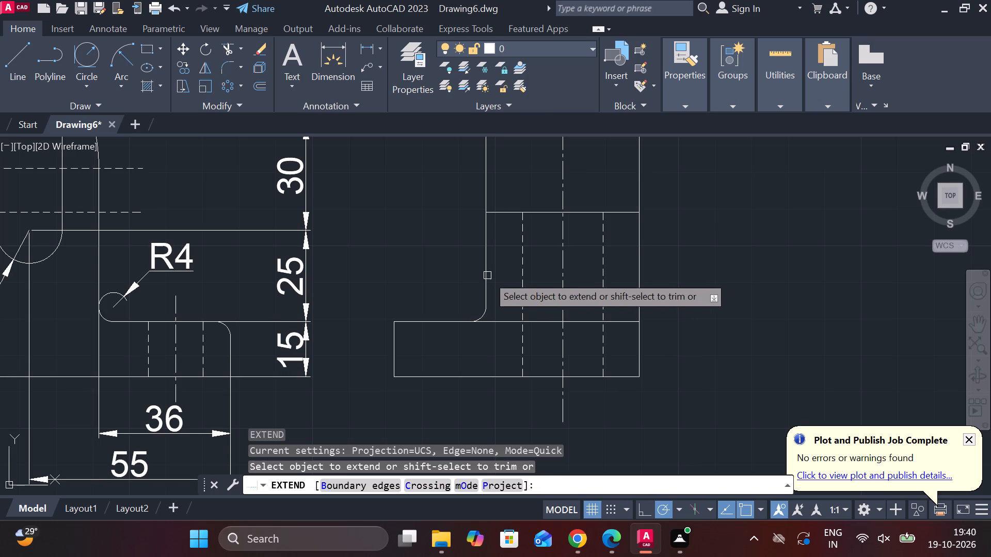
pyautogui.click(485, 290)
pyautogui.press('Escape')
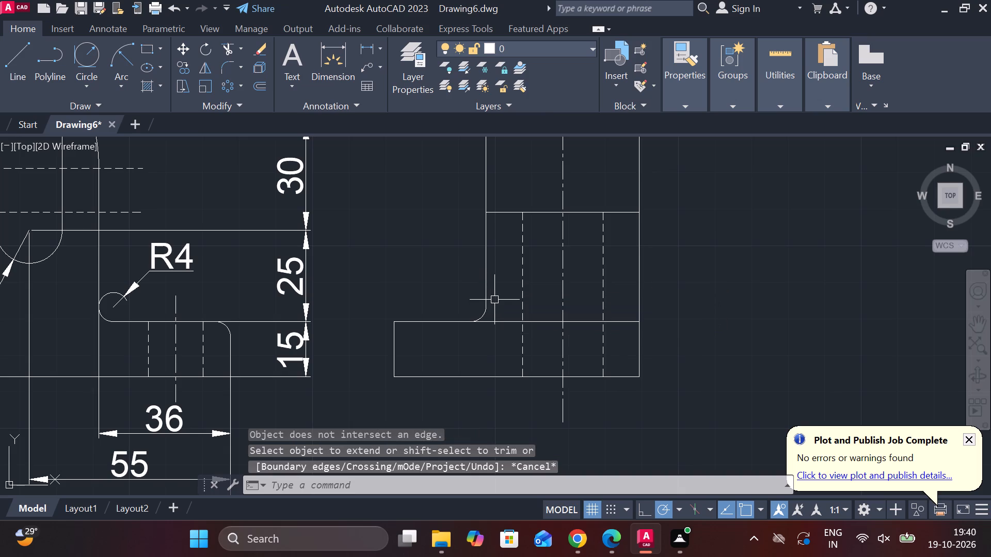
# Draw a vertical line from the fillet's upper end down to the base's bottom edge in the side view.
pyautogui.press('l')
pyautogui.press('Return')
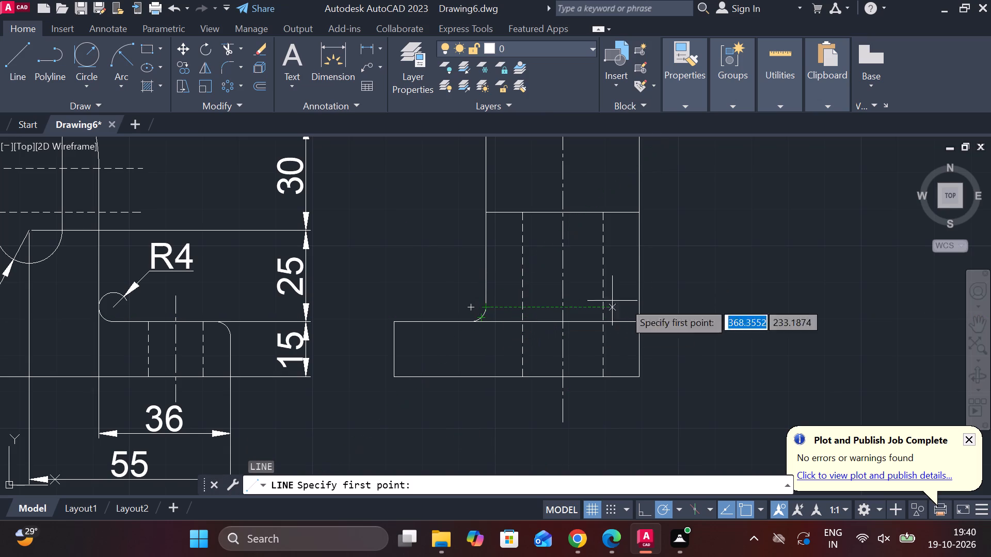
pyautogui.click(485, 303)
pyautogui.click(486, 379)
pyautogui.press('Escape')
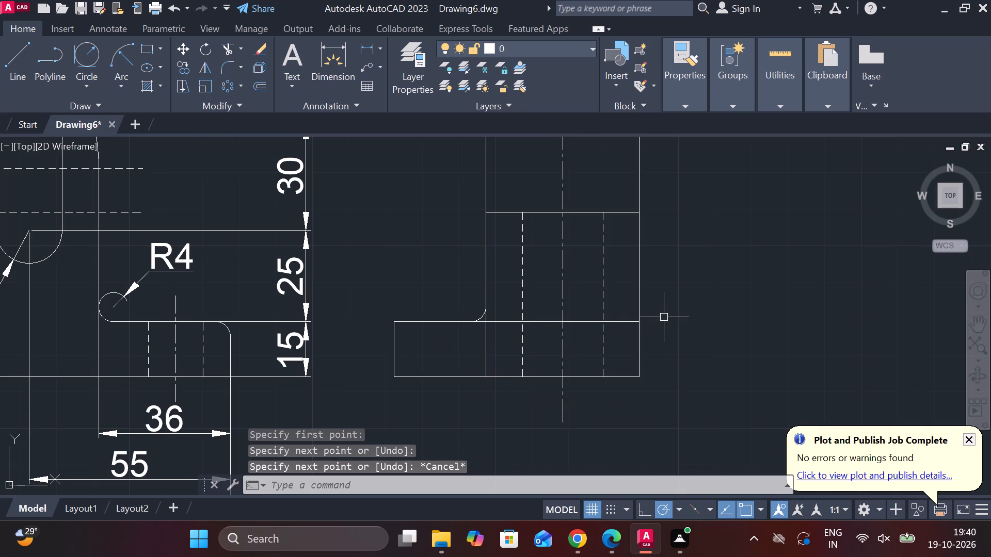
# Fillet the upper outer corner of the side view's projecting base flange with radius 4.
pyautogui.scroll(-2, 664, 330)
pyautogui.middleClick(587, 363)
pyautogui.scroll(1, 588, 358)
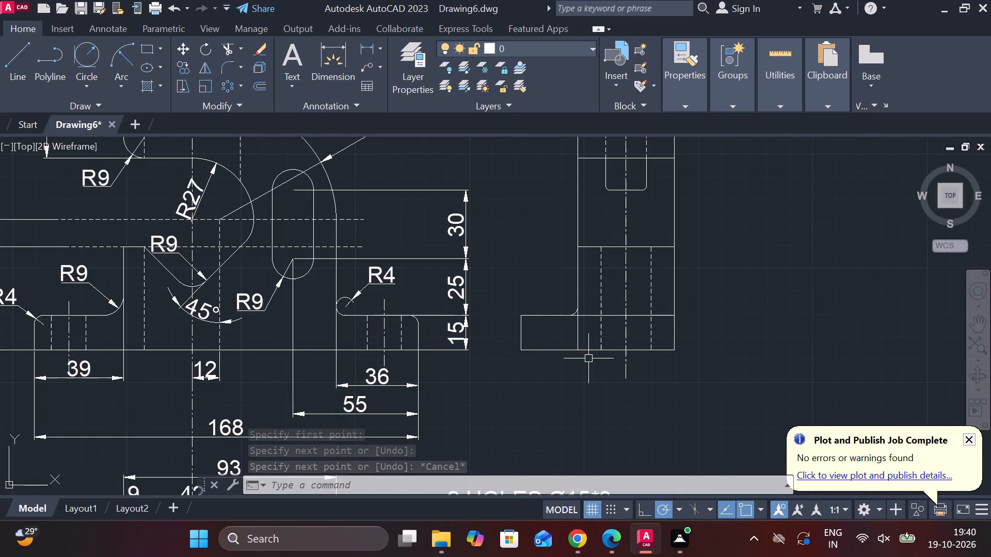
pyautogui.write('f r')
pyautogui.press('space')
pyautogui.press('space')
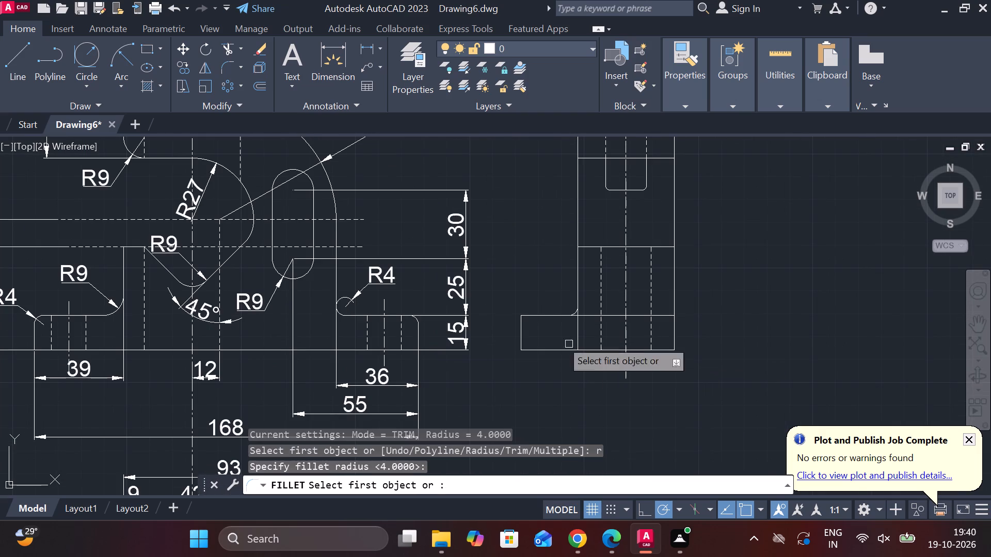
pyautogui.click(534, 315)
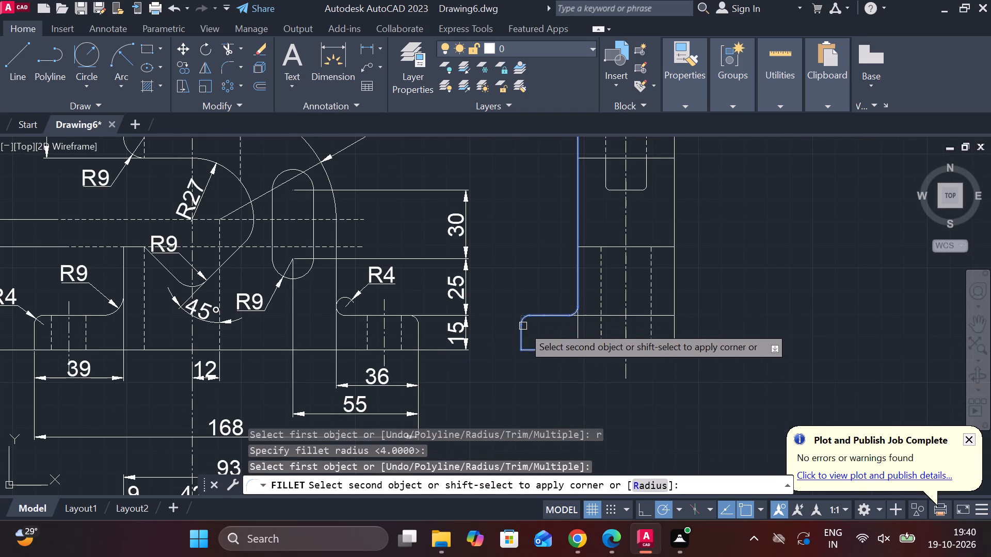
pyautogui.click(523, 326)
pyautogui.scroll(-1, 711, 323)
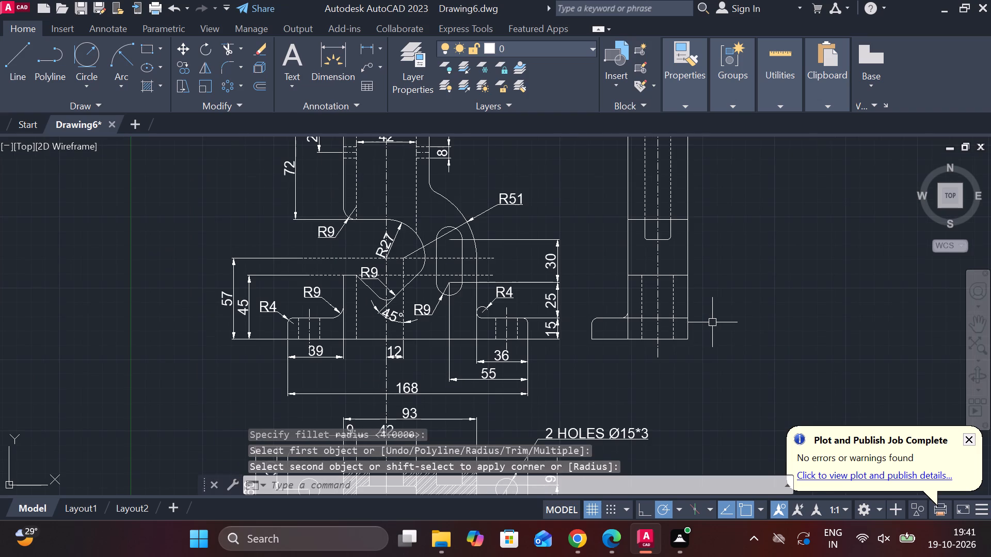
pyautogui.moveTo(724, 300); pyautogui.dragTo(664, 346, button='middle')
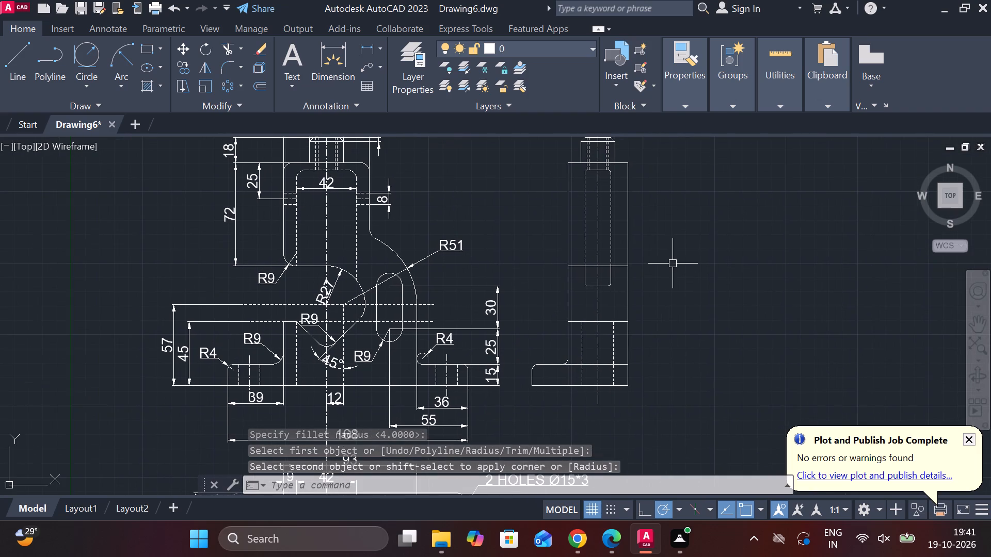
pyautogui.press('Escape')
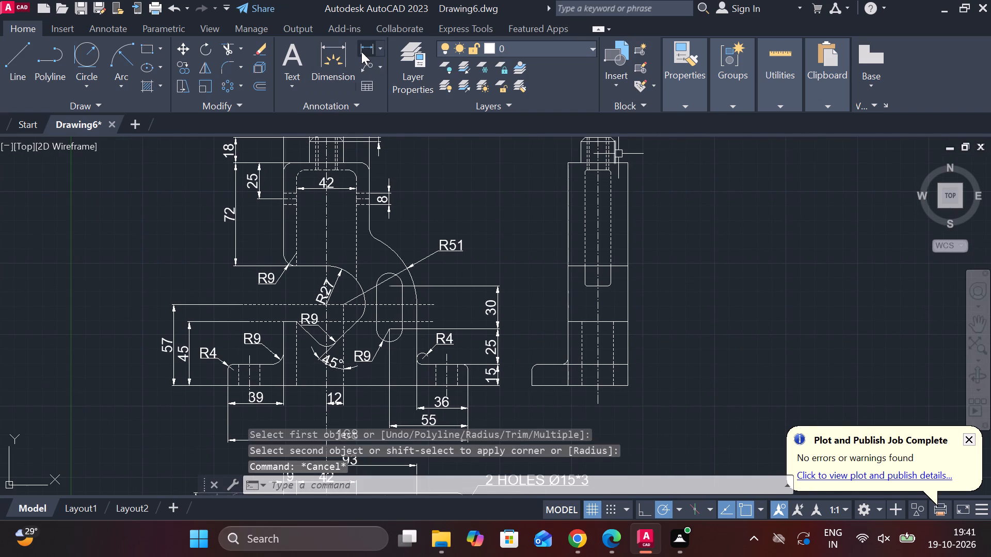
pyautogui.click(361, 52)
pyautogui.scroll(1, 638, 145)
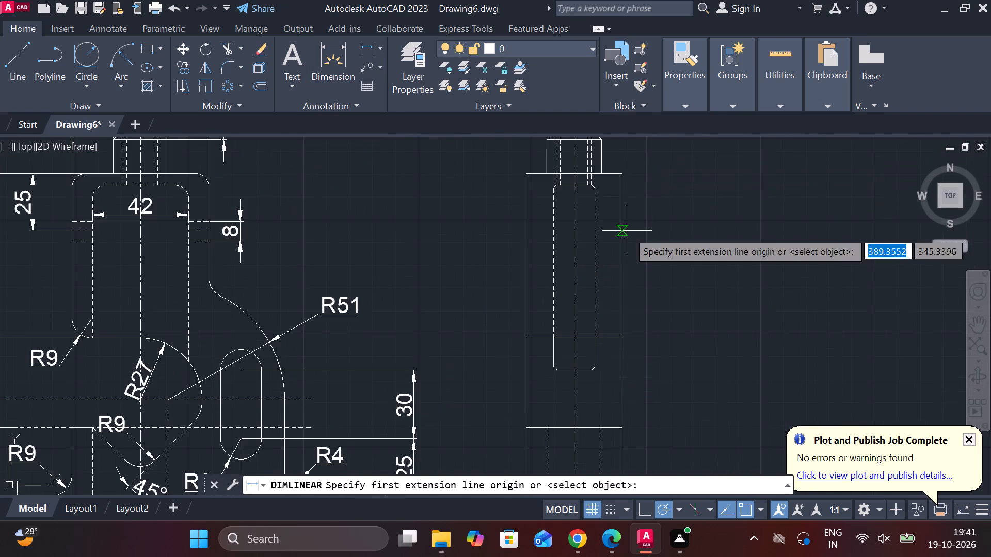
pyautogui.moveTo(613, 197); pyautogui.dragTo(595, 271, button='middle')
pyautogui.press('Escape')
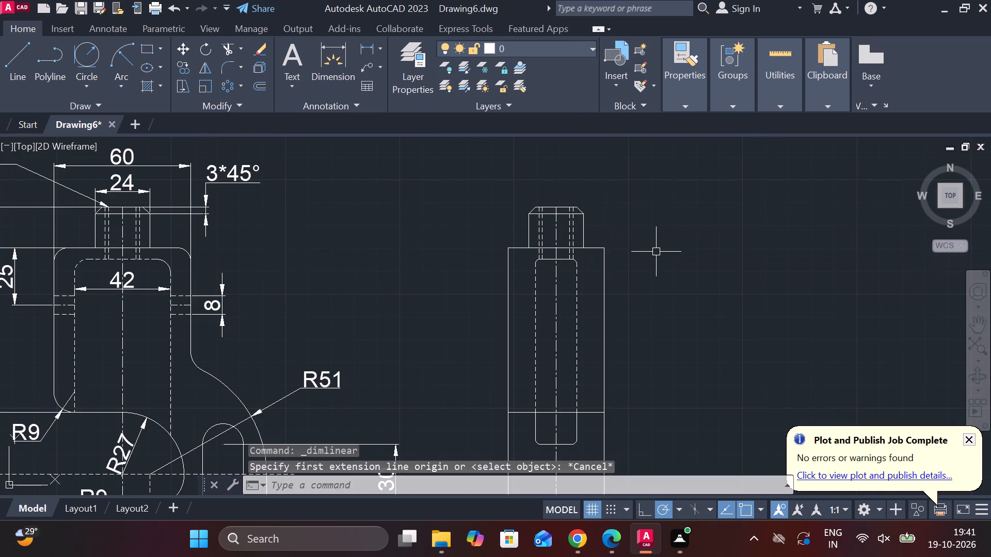
# Examine the front and side views for features still missing from the side view.
pyautogui.scroll(-1, 628, 269)
pyautogui.scroll(1, 549, 291)
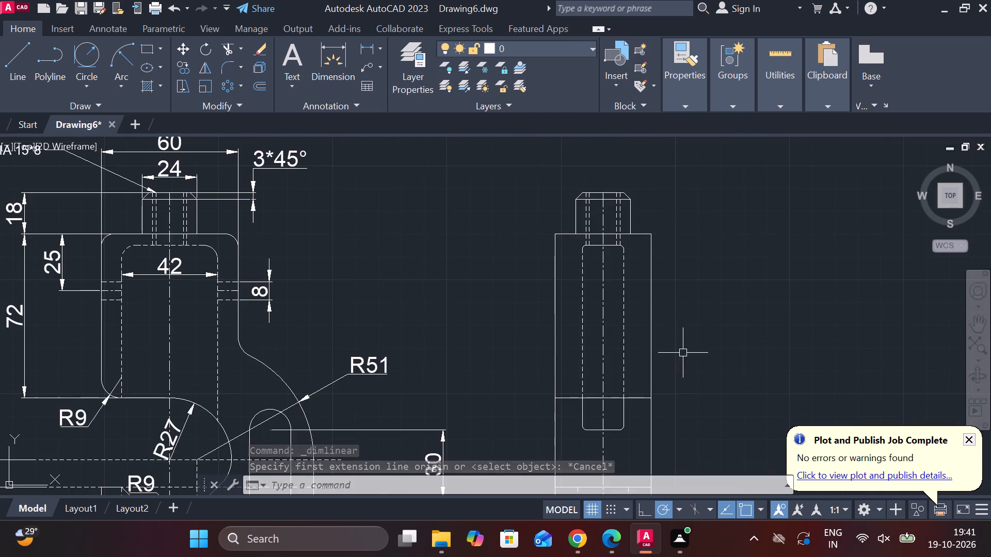
pyautogui.moveTo(677, 353); pyautogui.dragTo(588, 111, button='middle')
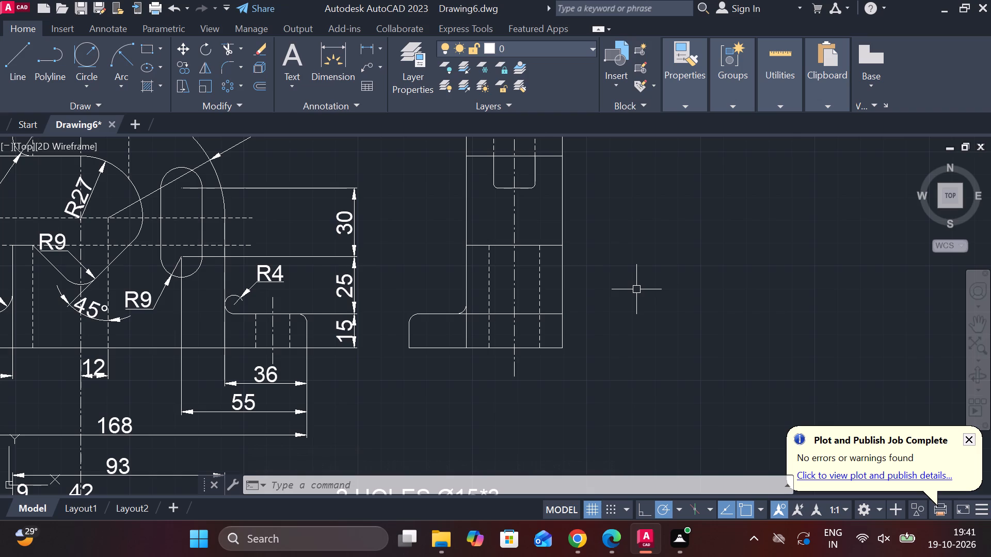
pyautogui.scroll(-1, 629, 291)
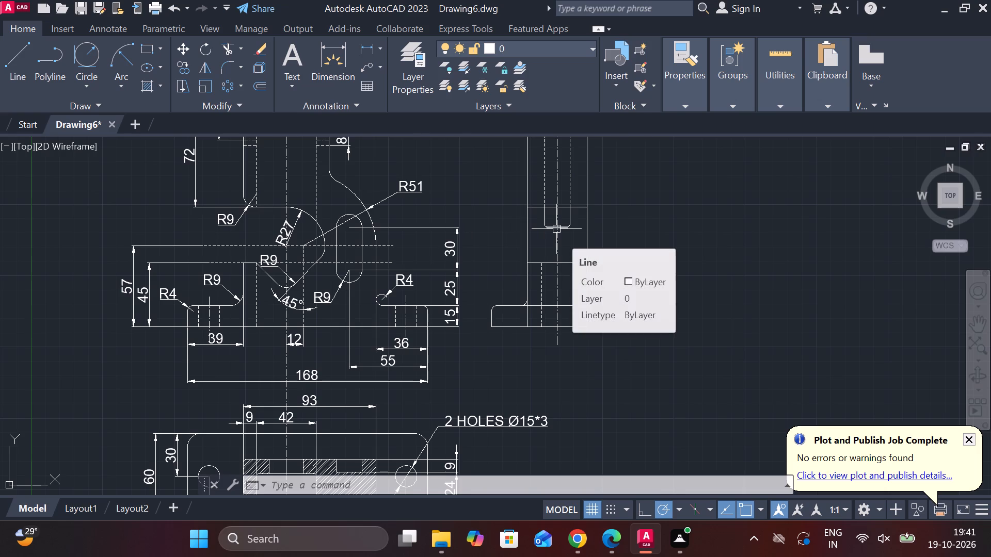
pyautogui.scroll(-1, 565, 240)
pyautogui.scroll(1, 622, 211)
pyautogui.moveTo(642, 250); pyautogui.dragTo(677, 405, button='middle')
pyautogui.scroll(1, 596, 336)
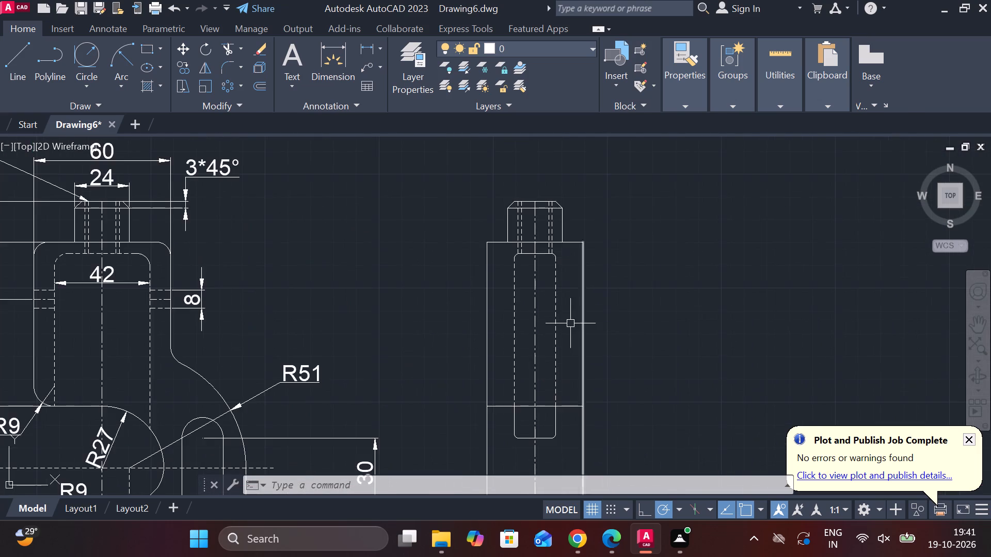
pyautogui.scroll(-2, 573, 323)
pyautogui.scroll(2, 428, 316)
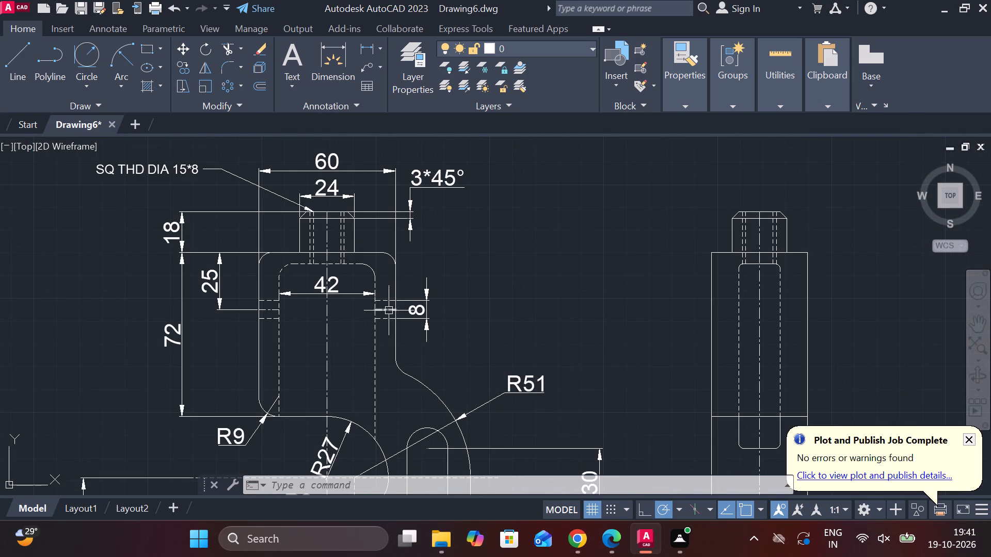
# Lengthen the centre line of the front view's 8 mm side hole horizontally until it passes the side view's far edge.
pyautogui.click(389, 310)
pyautogui.press('Escape')
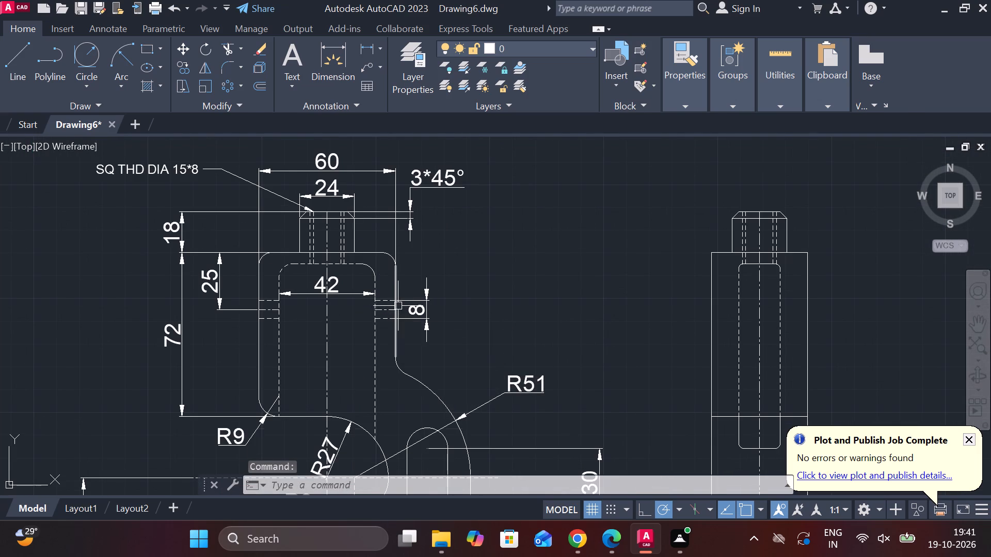
pyautogui.click(394, 309)
pyautogui.press('Escape')
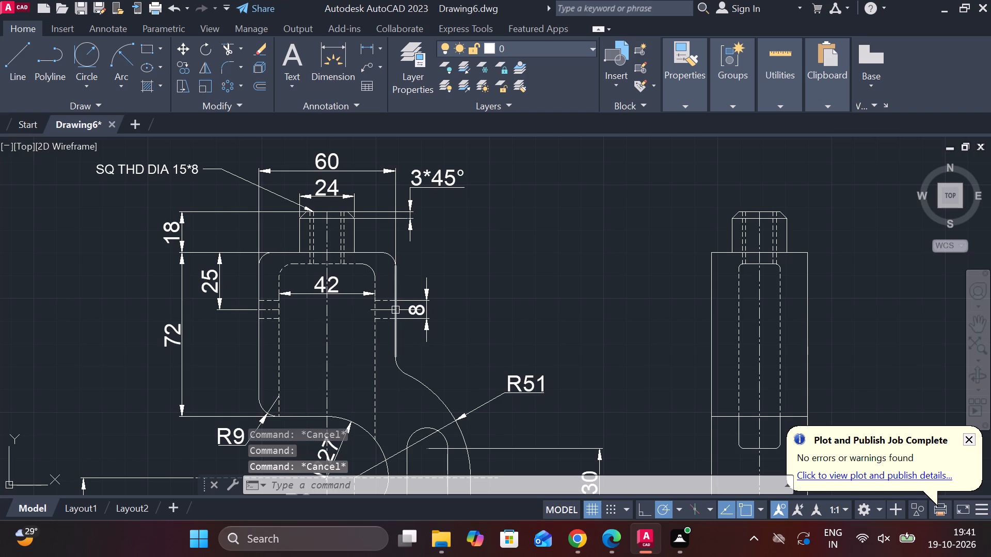
pyautogui.click(387, 312)
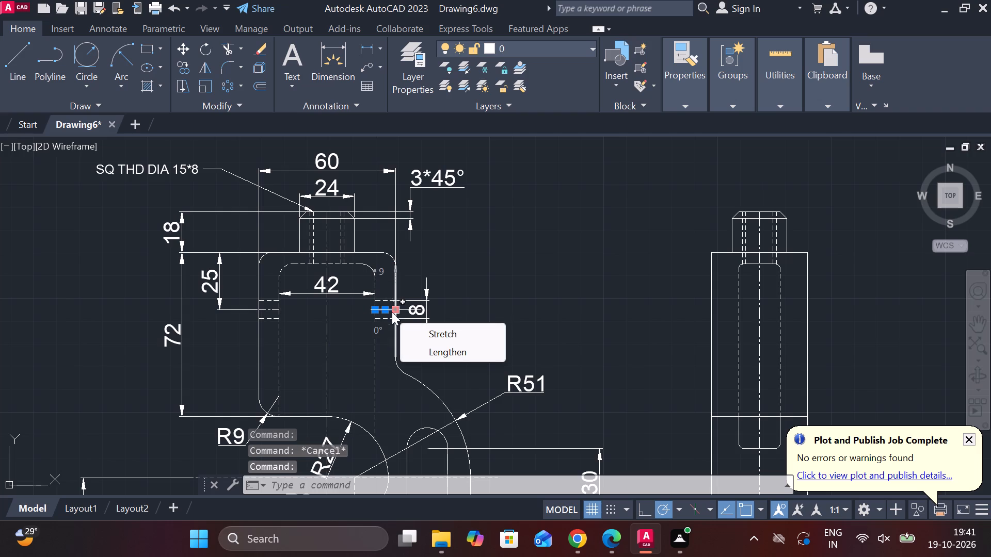
pyautogui.click(425, 345)
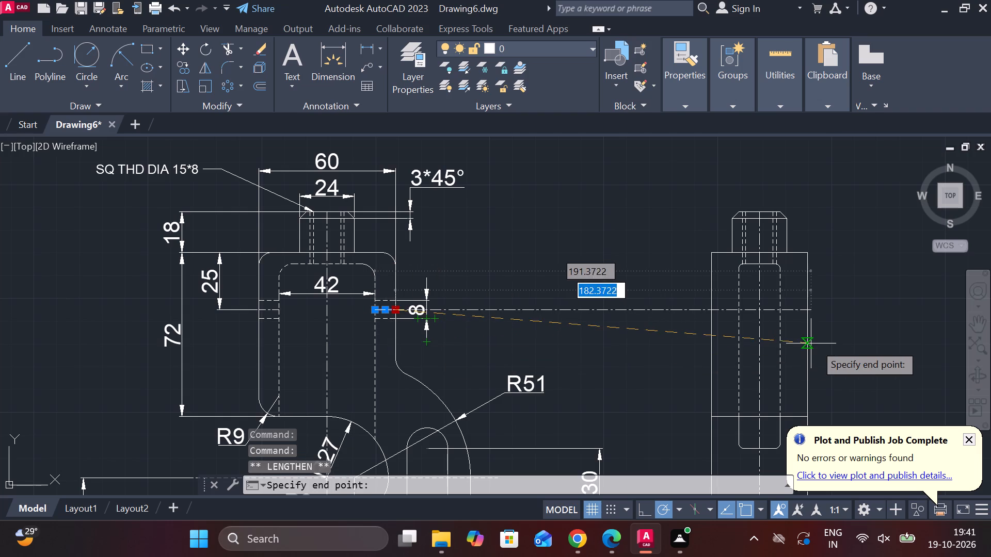
pyautogui.click(835, 342)
pyautogui.press('Escape')
pyautogui.moveTo(840, 340); pyautogui.dragTo(824, 340, button='middle')
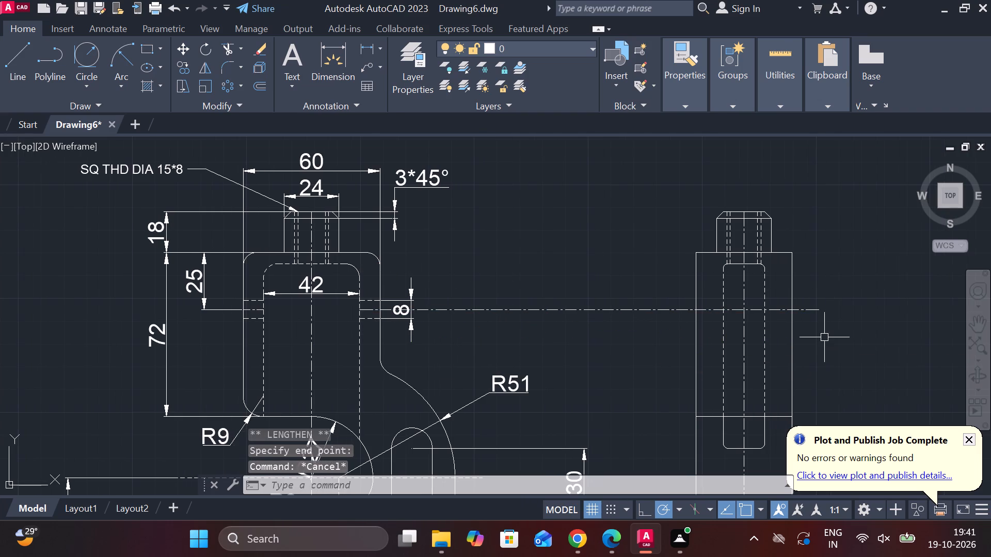
# Draw an 8 mm diameter circle in the side view where the projected hole centre line crosses the vertical centre line.
pyautogui.write('c')
pyautogui.press('space')
pyautogui.scroll(2, 744, 305)
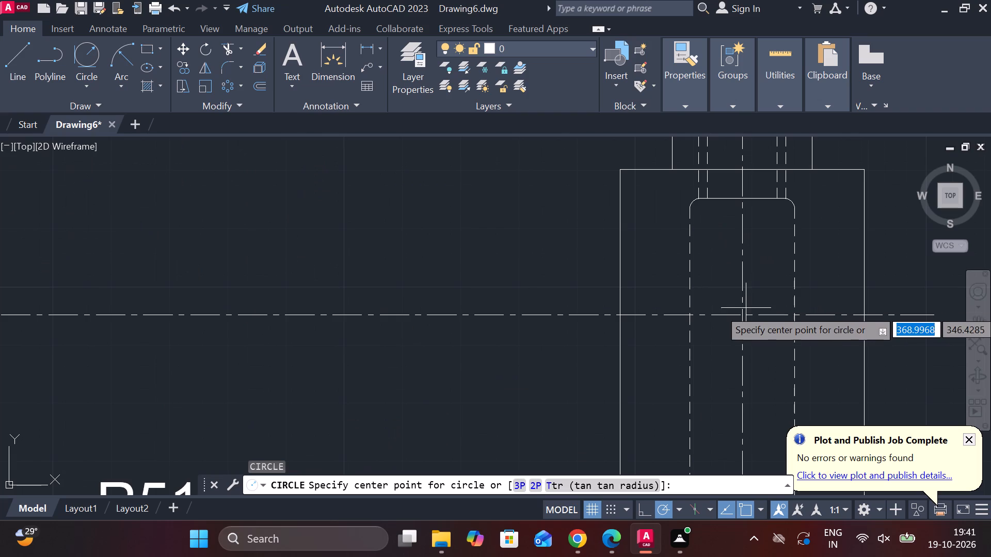
pyautogui.click(745, 315)
pyautogui.write('d')
pyautogui.press('space')
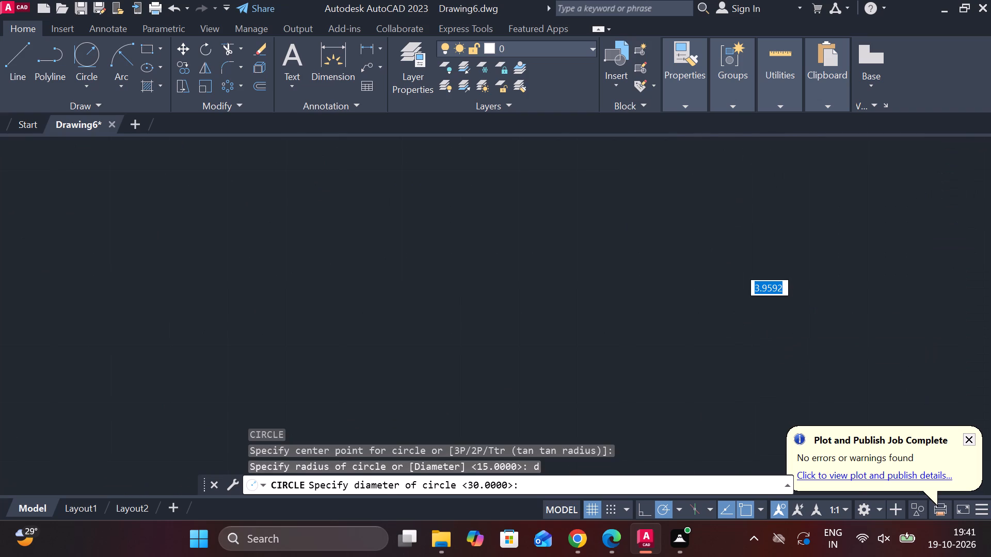
pyautogui.press('8')
pyautogui.press('Return')
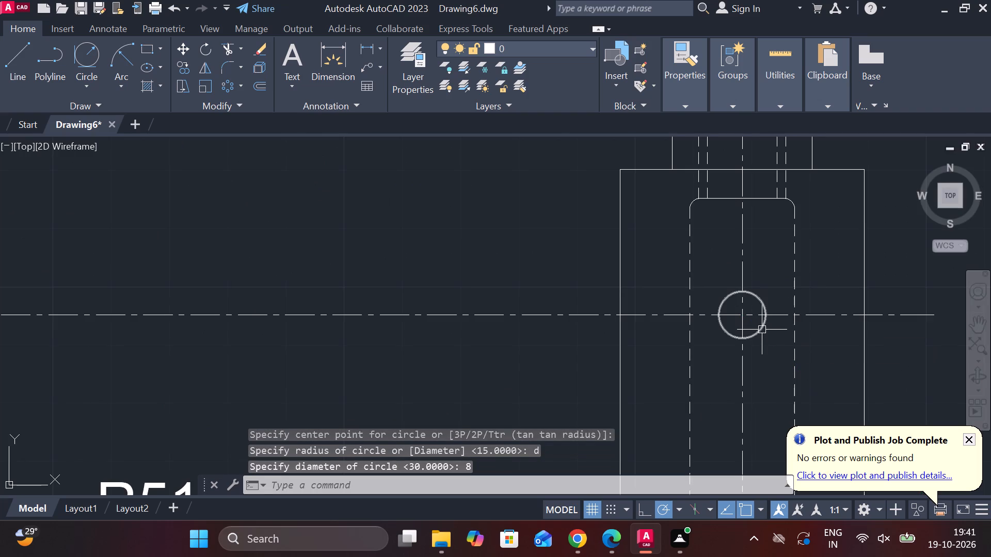
pyautogui.press('Escape')
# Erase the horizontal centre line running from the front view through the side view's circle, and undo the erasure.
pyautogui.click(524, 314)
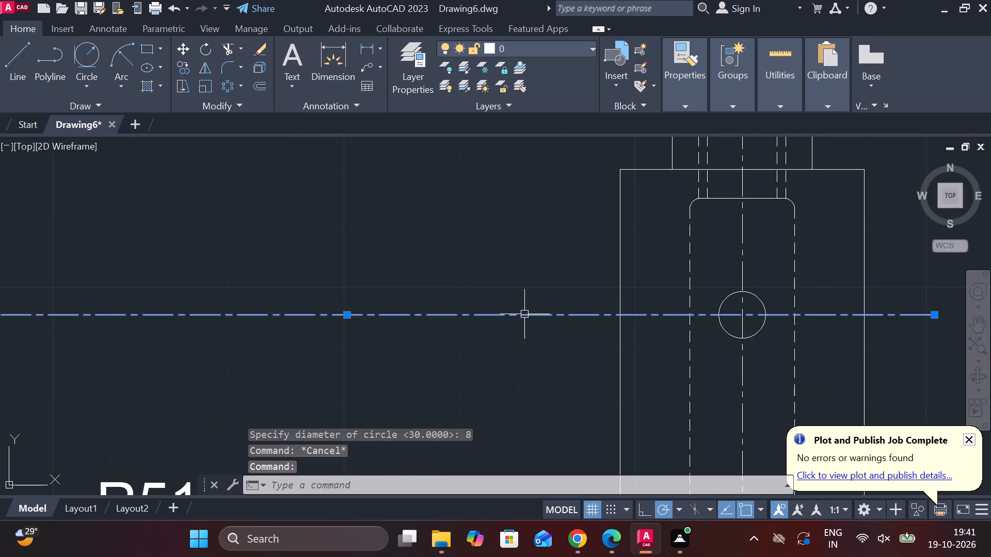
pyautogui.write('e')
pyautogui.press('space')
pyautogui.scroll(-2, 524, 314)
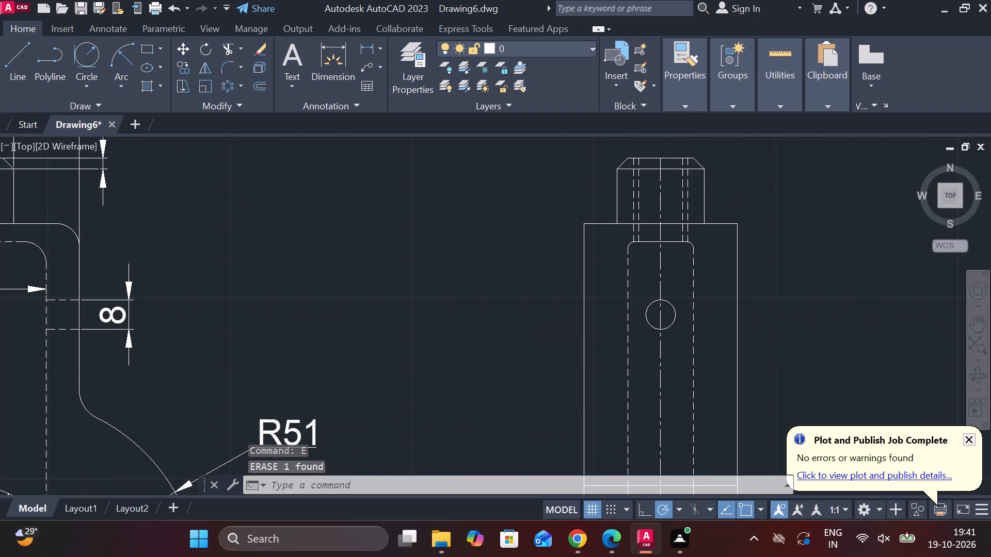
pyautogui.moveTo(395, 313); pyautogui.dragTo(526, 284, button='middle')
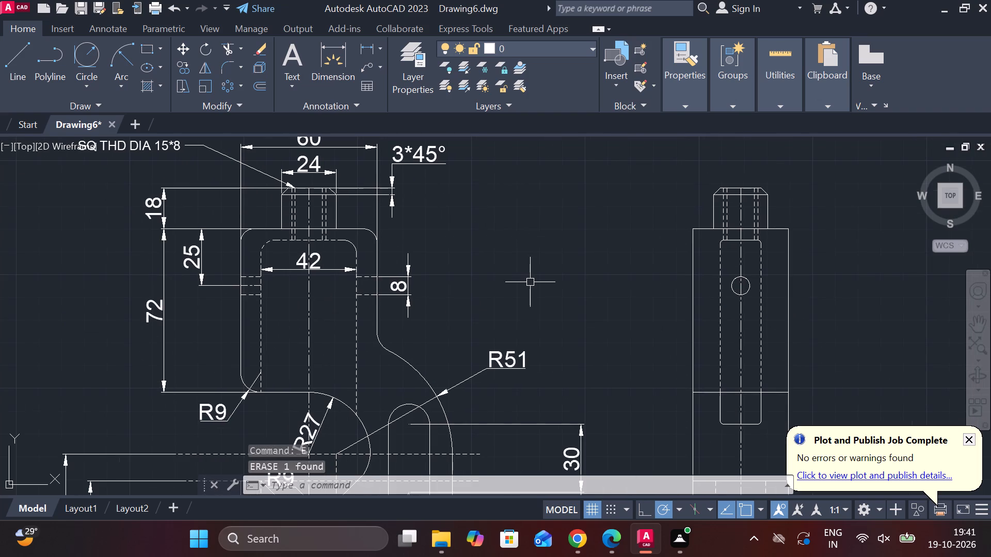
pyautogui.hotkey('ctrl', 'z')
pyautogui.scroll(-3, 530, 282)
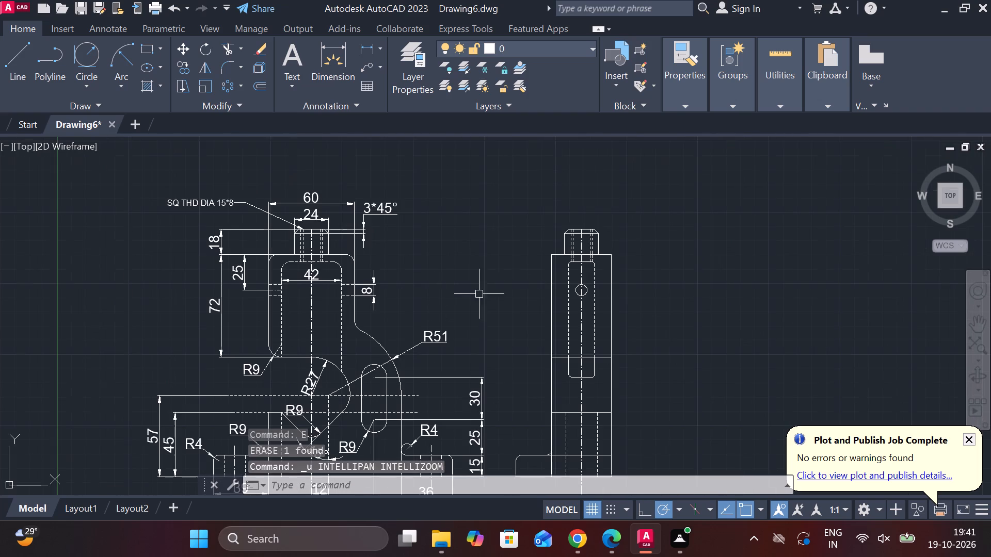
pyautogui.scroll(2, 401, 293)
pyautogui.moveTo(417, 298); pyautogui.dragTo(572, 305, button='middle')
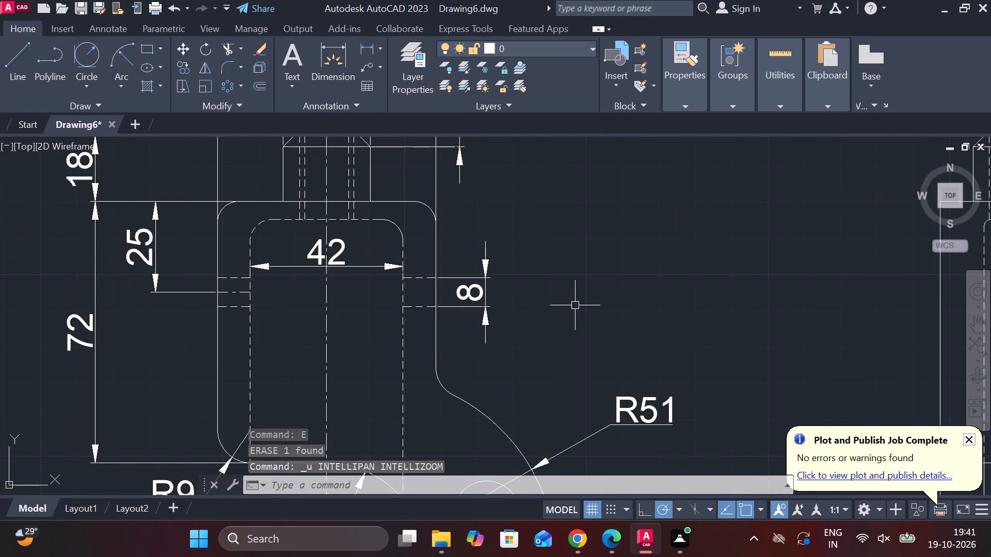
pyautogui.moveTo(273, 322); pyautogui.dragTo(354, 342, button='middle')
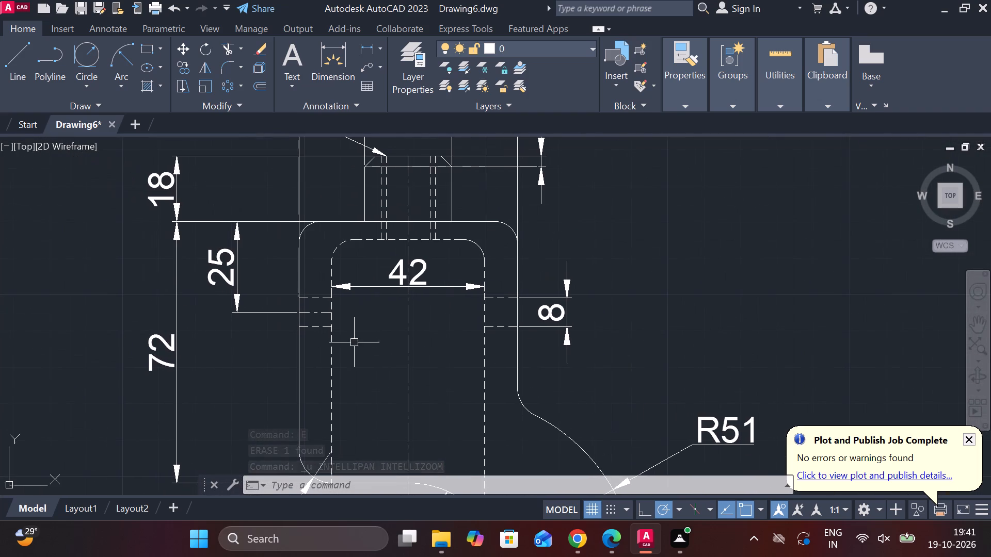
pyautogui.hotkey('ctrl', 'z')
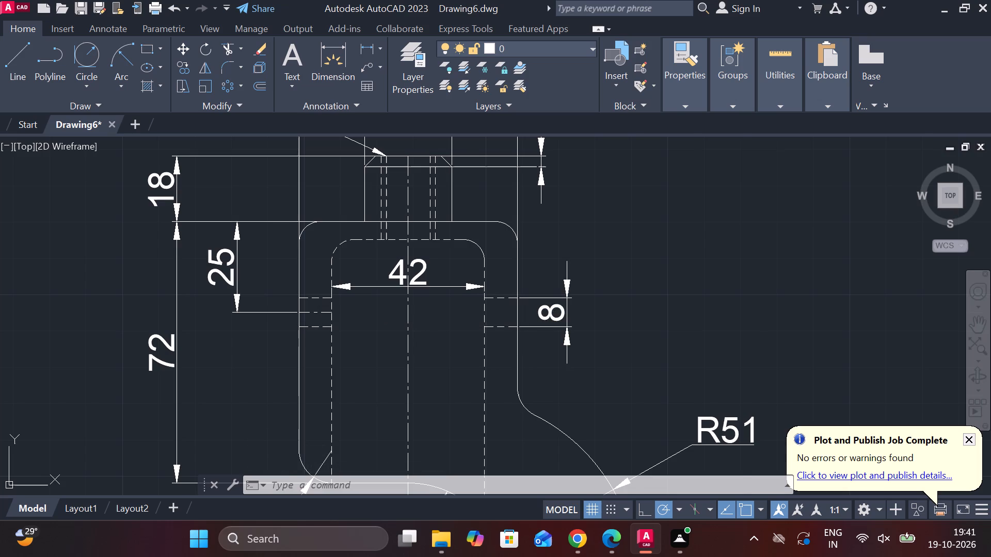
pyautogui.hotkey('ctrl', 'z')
# Trim away the part of the hole's horizontal centre line that lies between the front and side views.
pyautogui.scroll(-2, 522, 327)
pyautogui.moveTo(359, 328); pyautogui.dragTo(361, 328, button='middle')
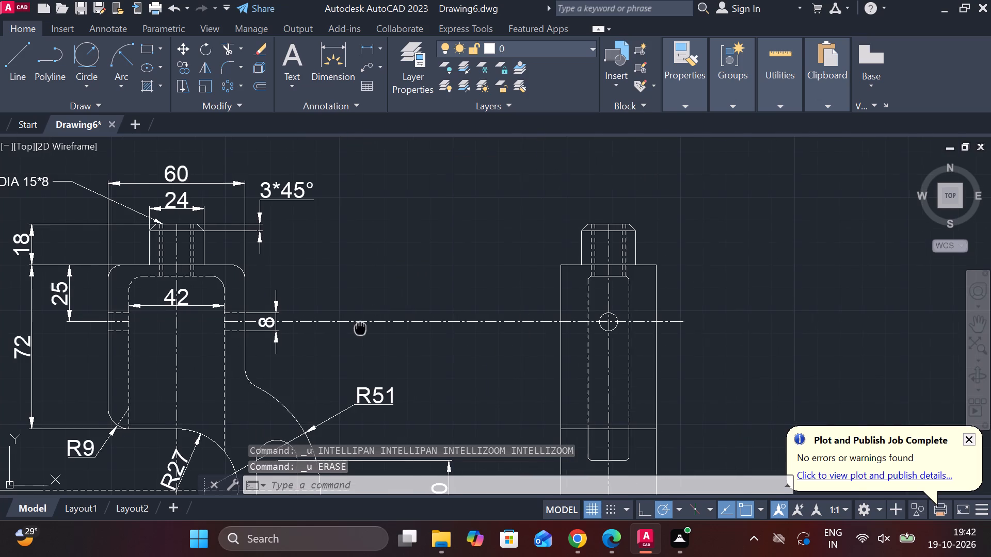
pyautogui.moveTo(361, 328); pyautogui.dragTo(453, 331, button='middle')
pyautogui.scroll(1, 385, 316)
pyautogui.write('tr')
pyautogui.press('space')
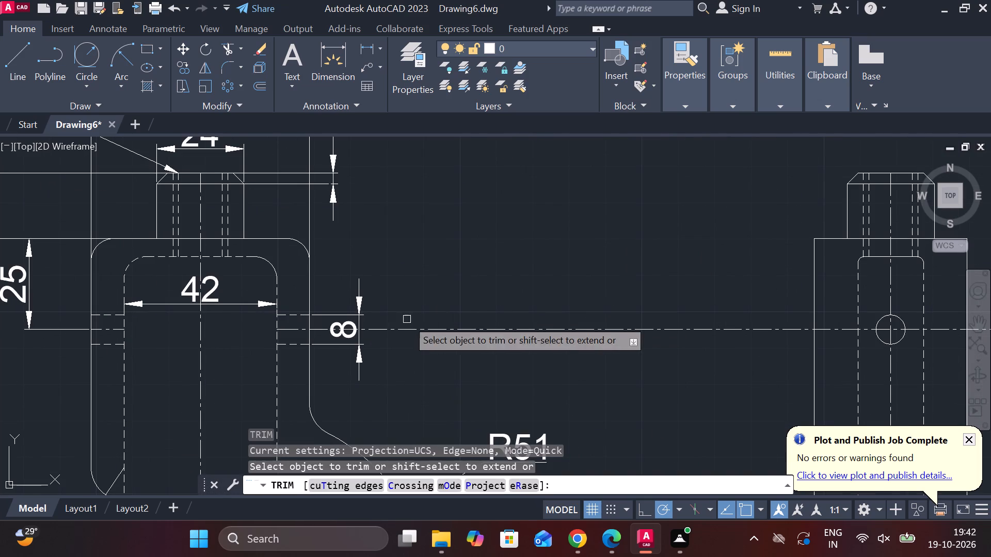
pyautogui.click(402, 330)
pyautogui.scroll(-1, 471, 332)
pyautogui.moveTo(463, 332); pyautogui.dragTo(413, 291, button='middle')
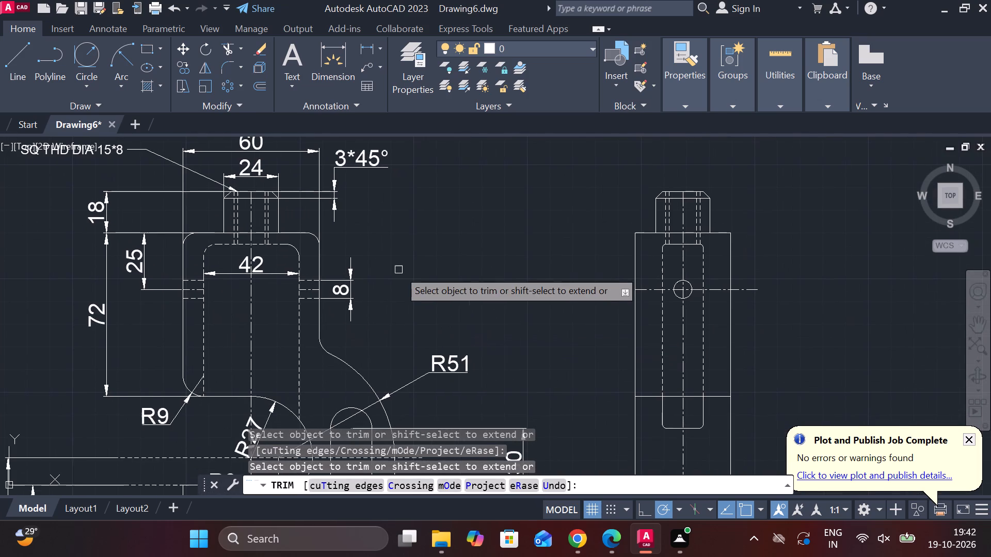
pyautogui.press('Escape')
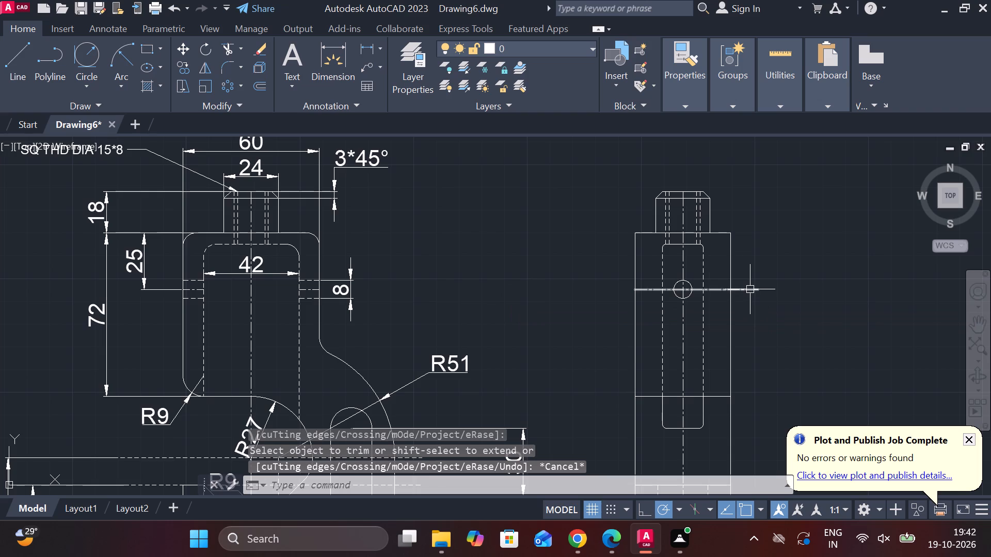
# Trim both ends of the side view circle's horizontal centre line back to the dashed slot edges.
pyautogui.click(750, 289)
pyautogui.scroll(1, 755, 289)
pyautogui.press('Escape')
pyautogui.scroll(1, 764, 299)
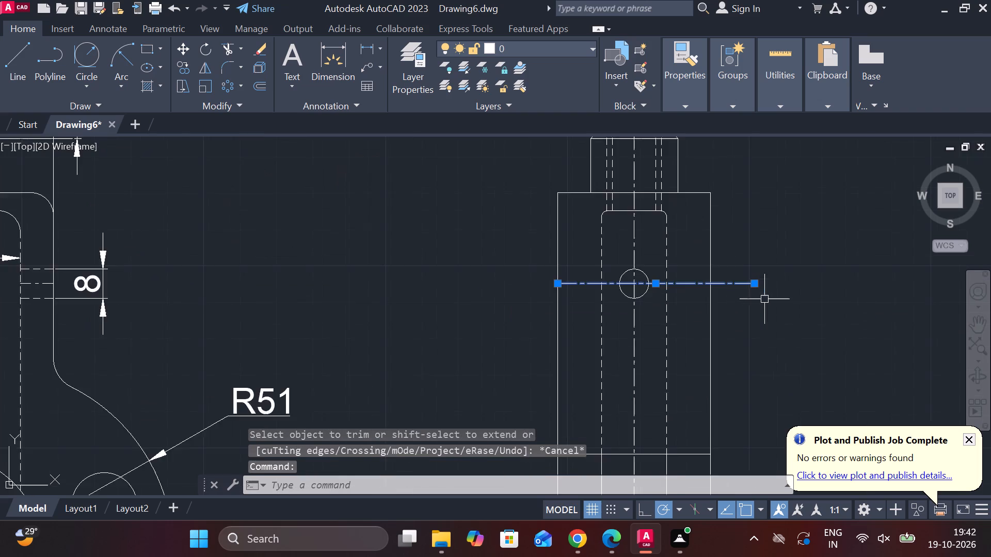
pyautogui.scroll(1, 764, 299)
pyautogui.press('Escape')
pyautogui.write('tr')
pyautogui.press('space')
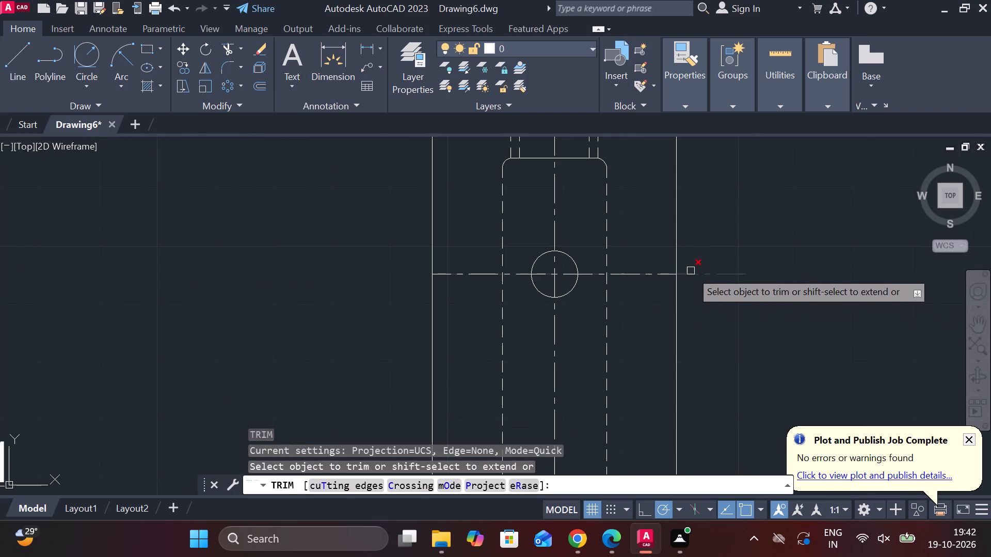
pyautogui.click(691, 271)
pyautogui.click(636, 277)
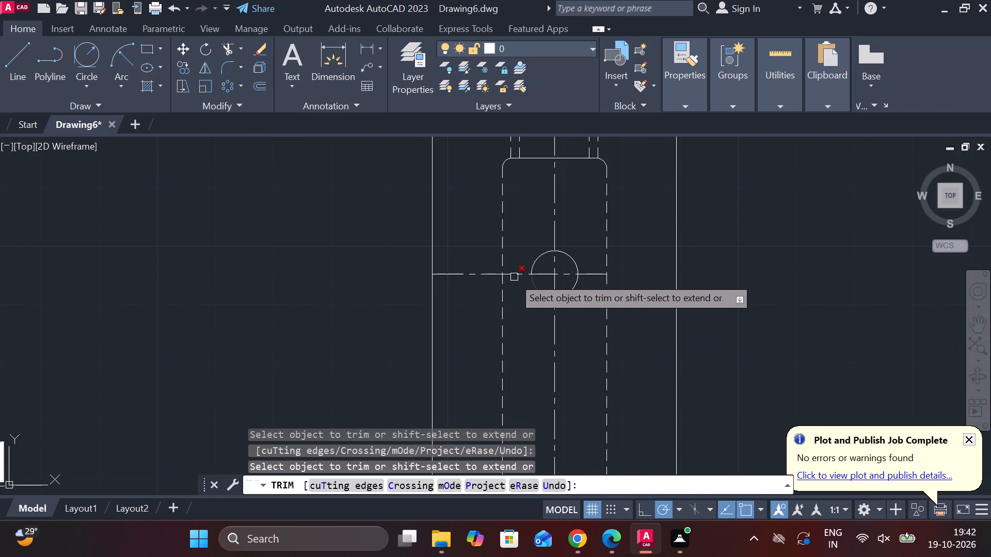
pyautogui.click(478, 275)
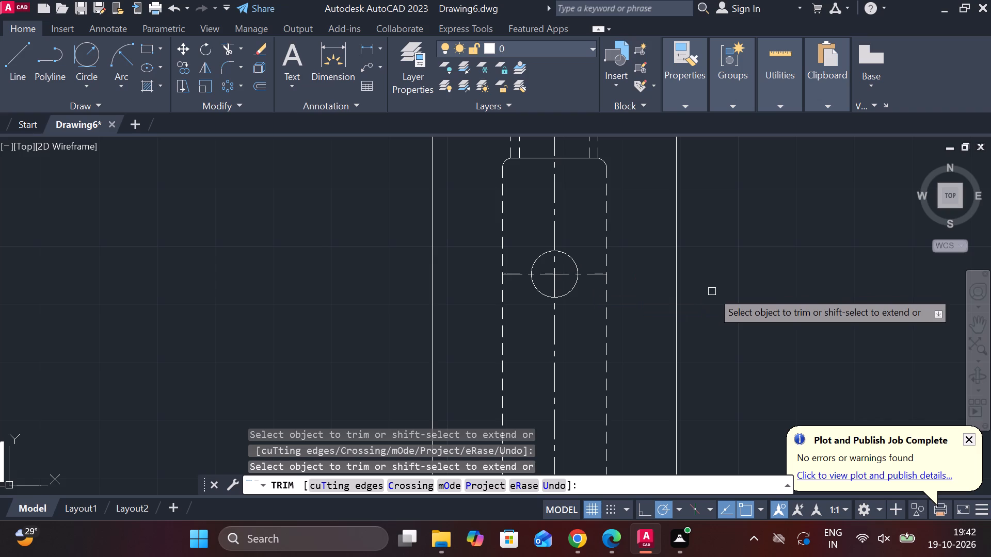
pyautogui.scroll(-2, 635, 287)
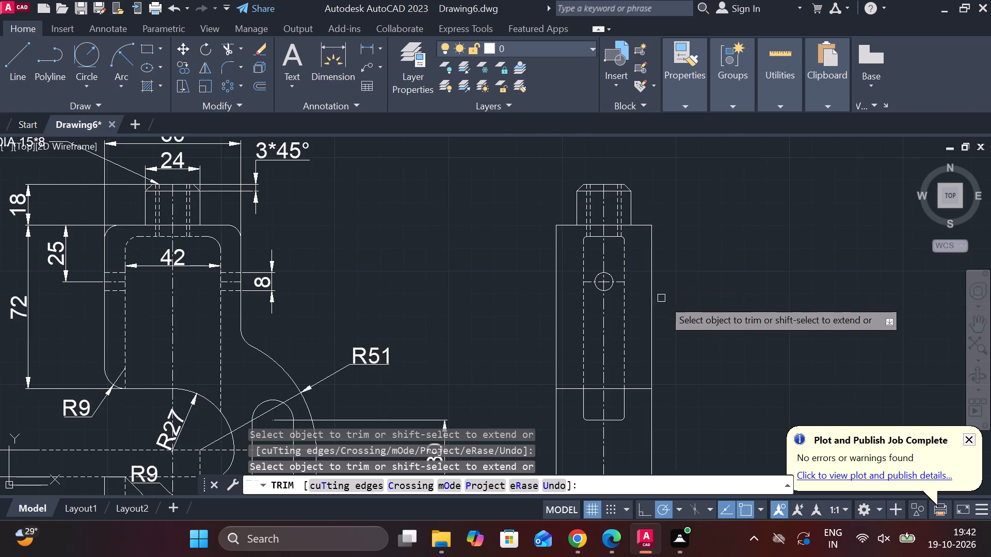
pyautogui.moveTo(686, 313); pyautogui.dragTo(596, 210, button='middle')
pyautogui.press('Escape')
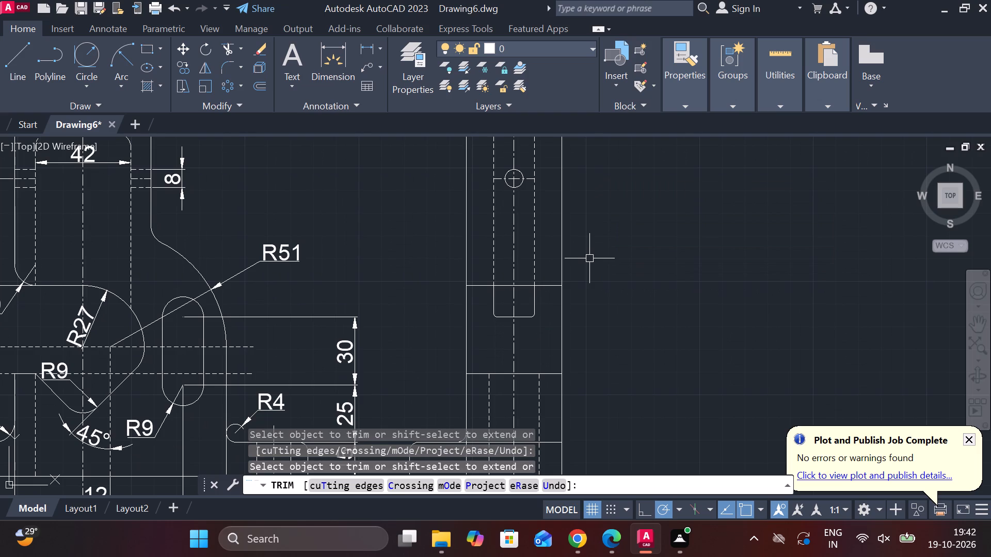
# Add a vertical linear dimension for the side view's overall height, from the stud's top to the base, beyond the plain edge.
pyautogui.click(366, 42)
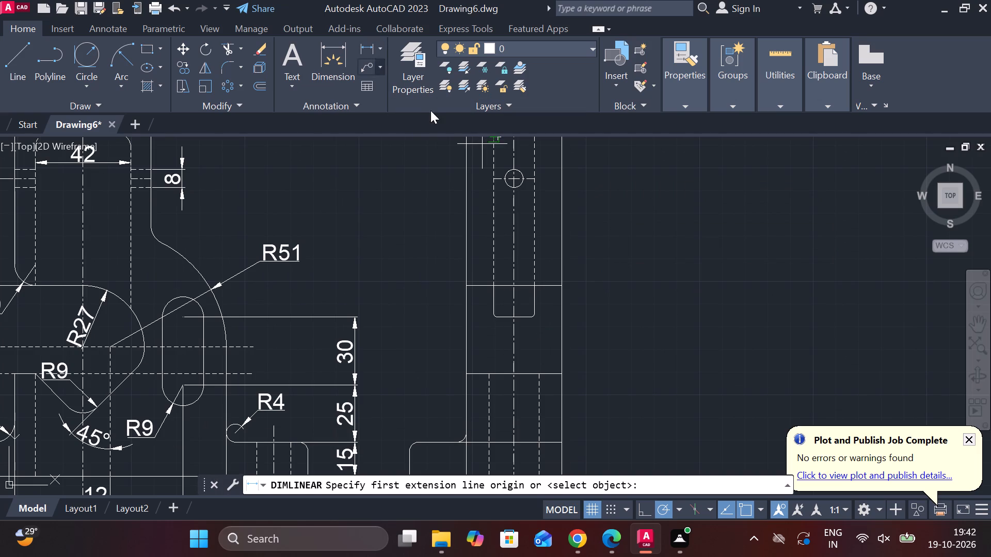
pyautogui.moveTo(532, 196); pyautogui.dragTo(492, 389, button='middle')
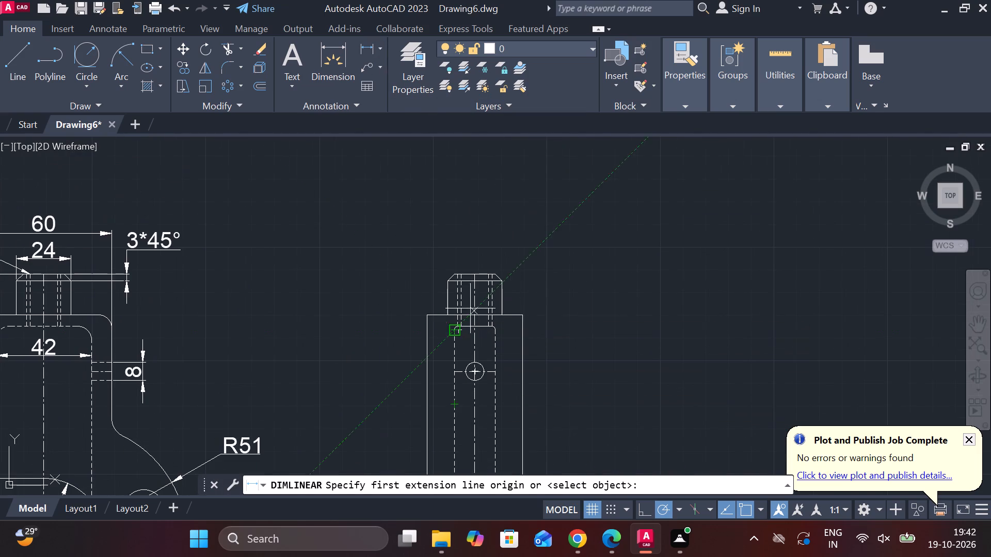
pyautogui.click(469, 272)
pyautogui.scroll(-4, 479, 272)
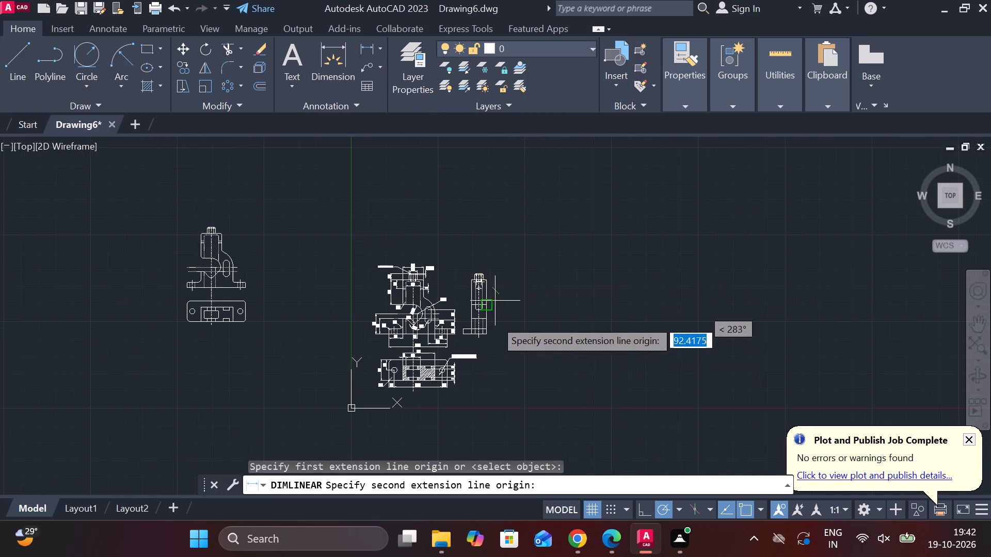
pyautogui.scroll(3, 467, 320)
pyautogui.moveTo(469, 313); pyautogui.dragTo(464, 251, button='middle')
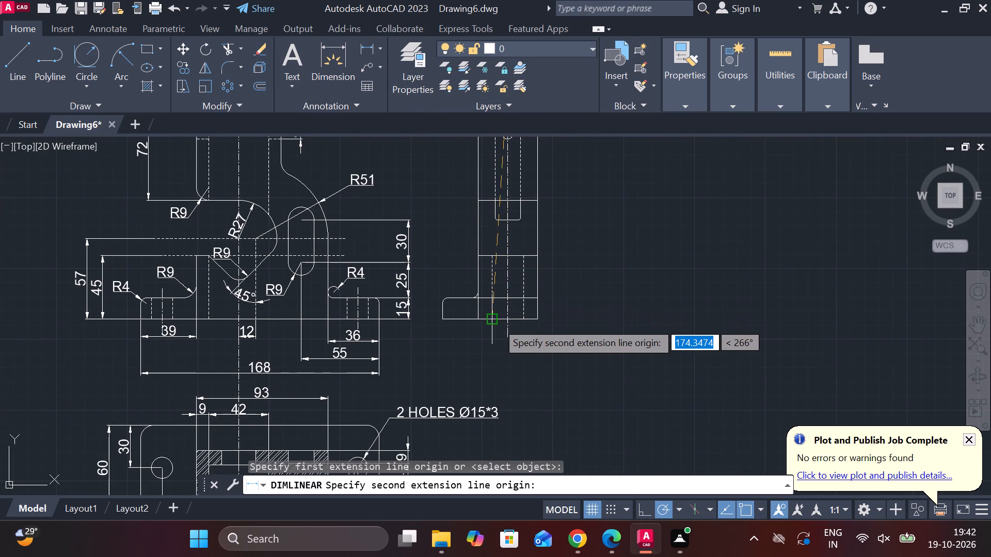
pyautogui.click(508, 317)
pyautogui.scroll(-1, 579, 263)
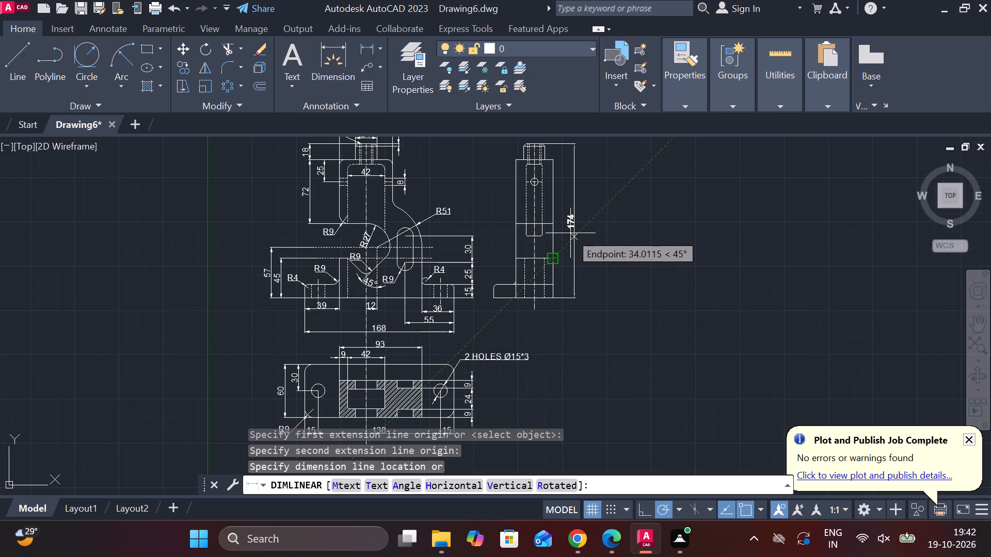
pyautogui.scroll(1, 569, 233)
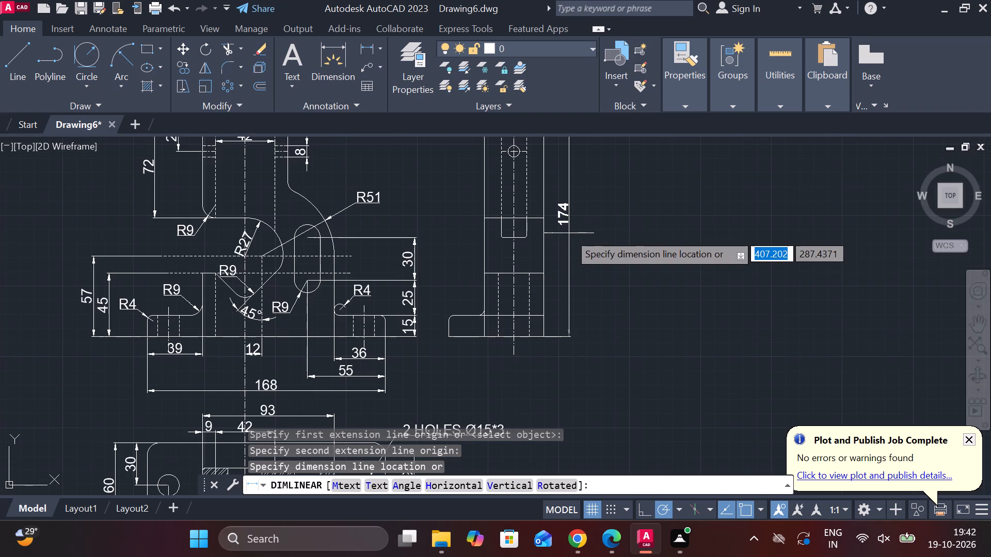
pyautogui.click(585, 230)
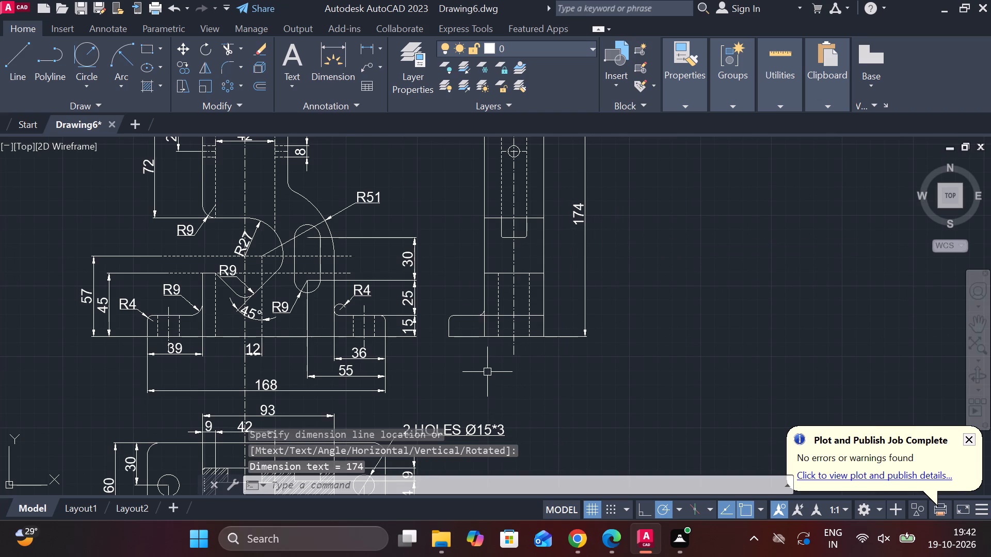
# Dimension the width of the rounded slot in the side view, placing the dimension just below the slot's lower end.
pyautogui.scroll(2, 521, 269)
pyautogui.press('space')
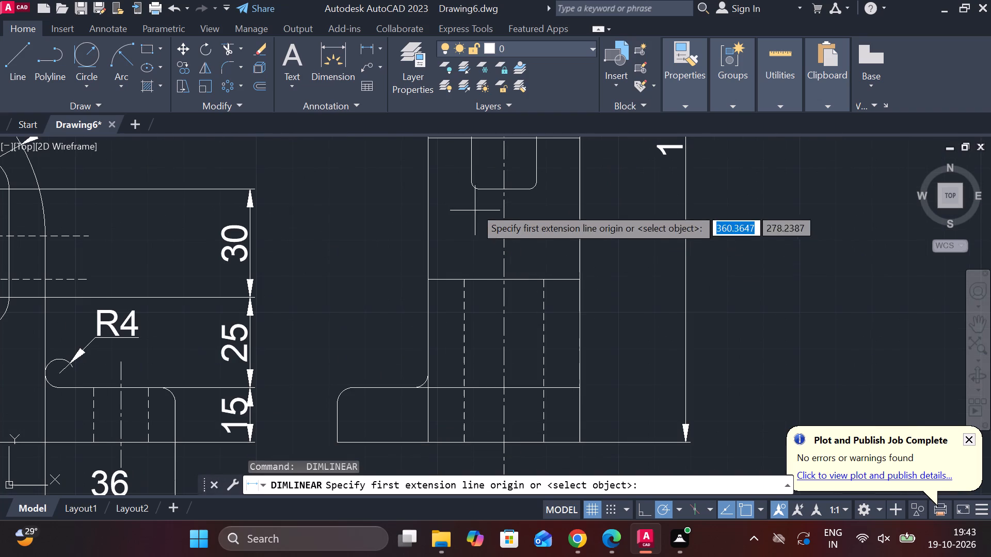
pyautogui.click(472, 162)
pyautogui.click(533, 162)
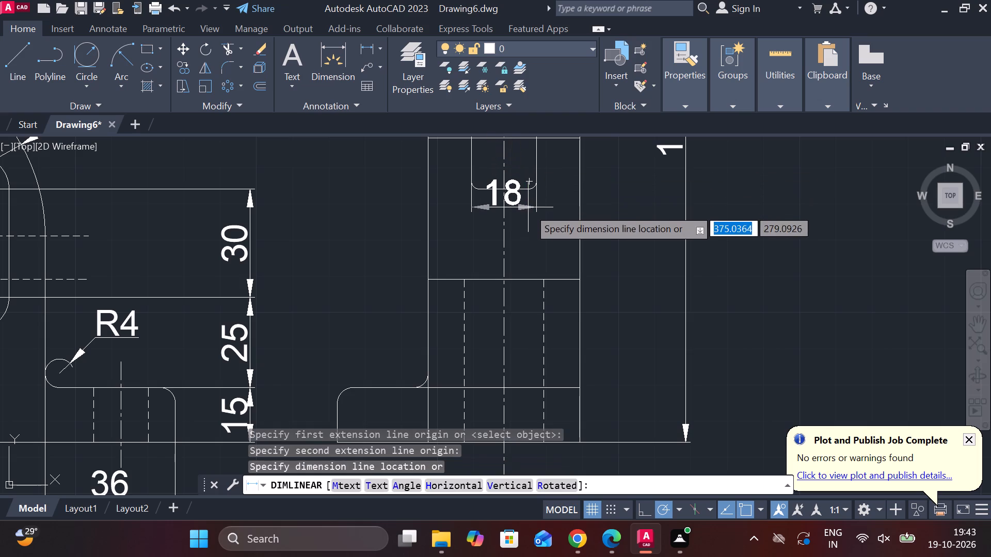
pyautogui.click(531, 223)
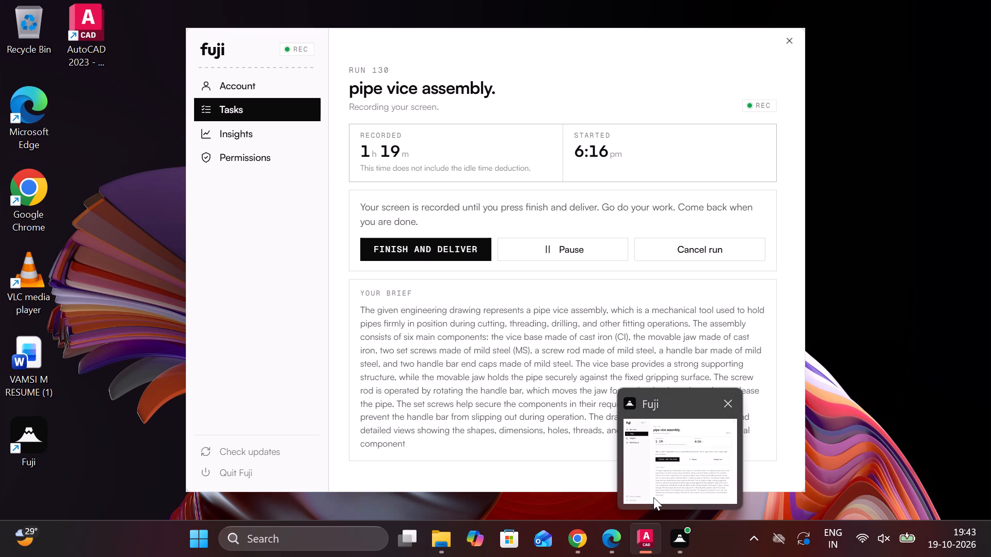
# Dimension the distance between the side view's lower dashed vertical edges, placing the dimension just above their upper ends.
pyautogui.press('space')
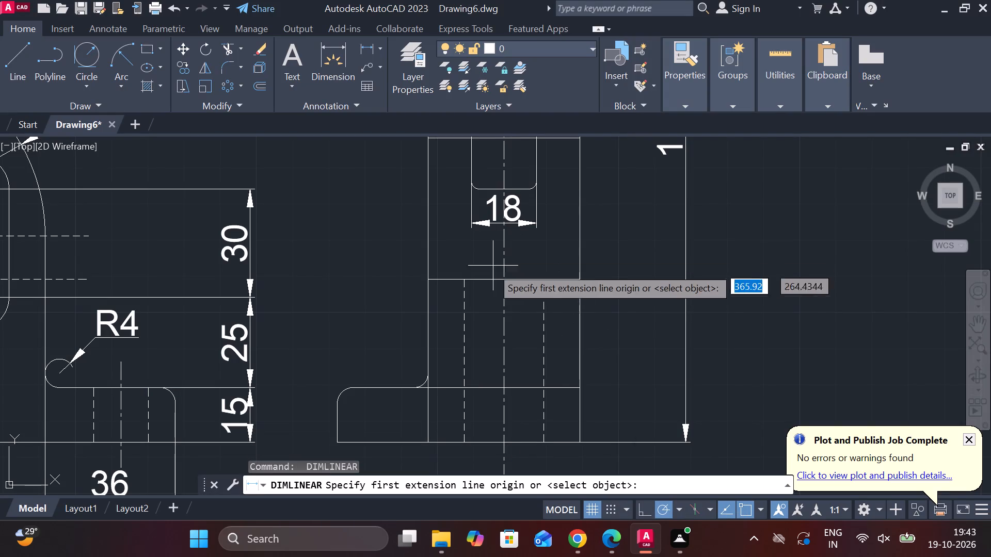
pyautogui.click(467, 282)
pyautogui.click(535, 282)
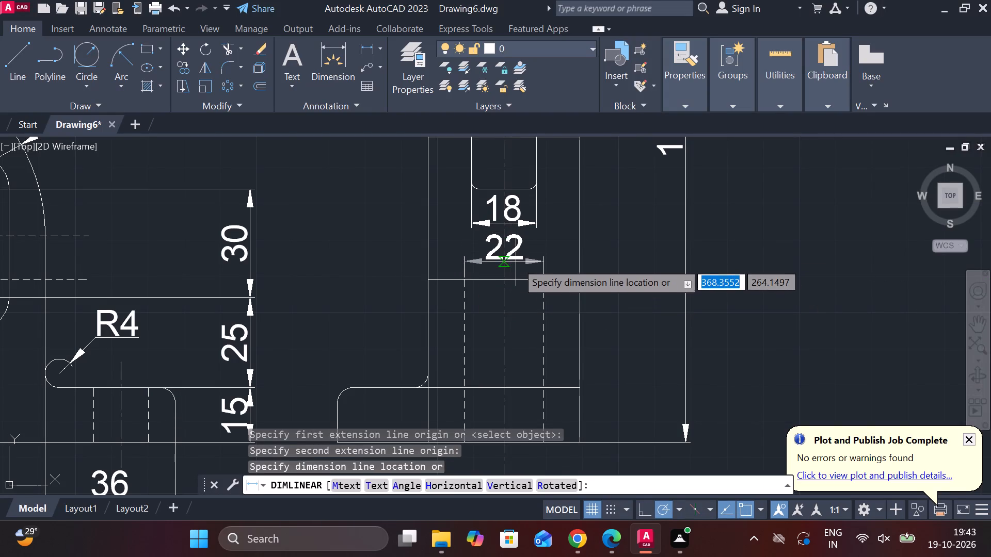
pyautogui.click(516, 261)
# Add a horizontal linear dimension from the side view's centre line to its plain edge, placing it just below the base.
pyautogui.scroll(-1, 573, 317)
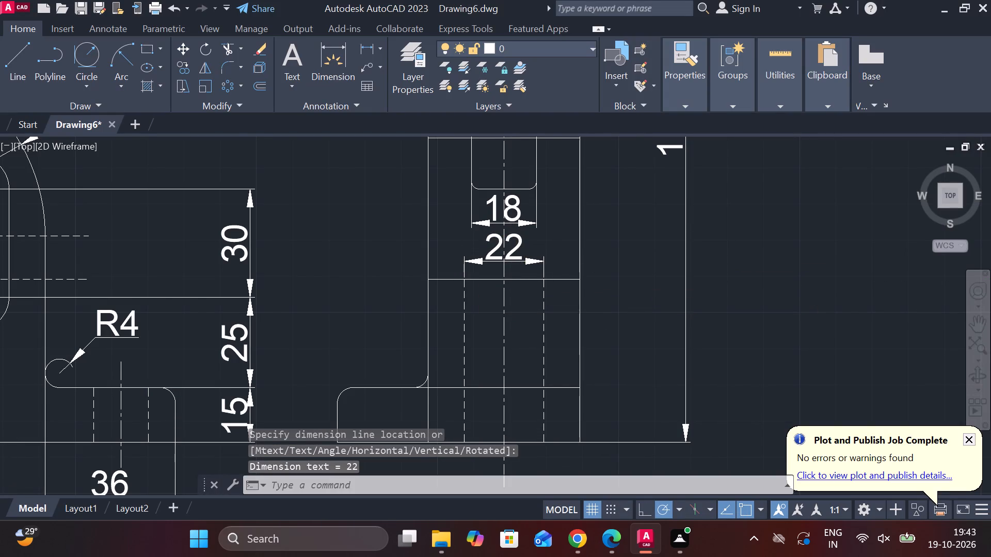
pyautogui.moveTo(568, 419); pyautogui.dragTo(566, 412, button='middle')
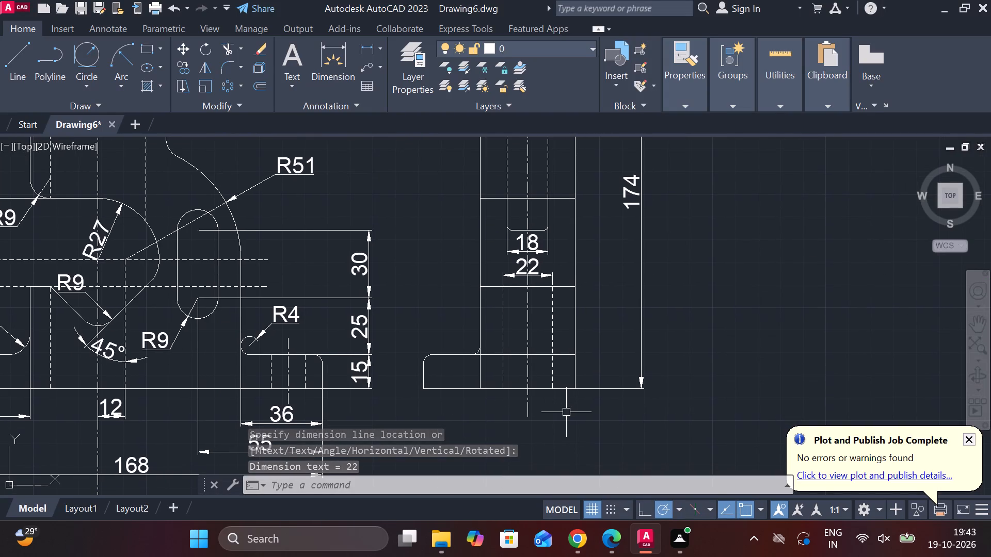
pyautogui.press('space')
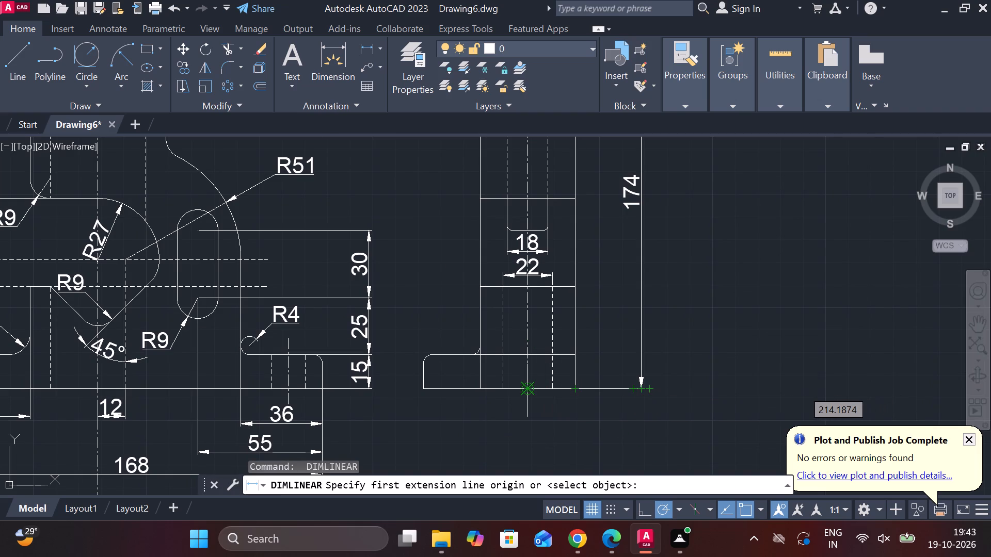
pyautogui.click(527, 389)
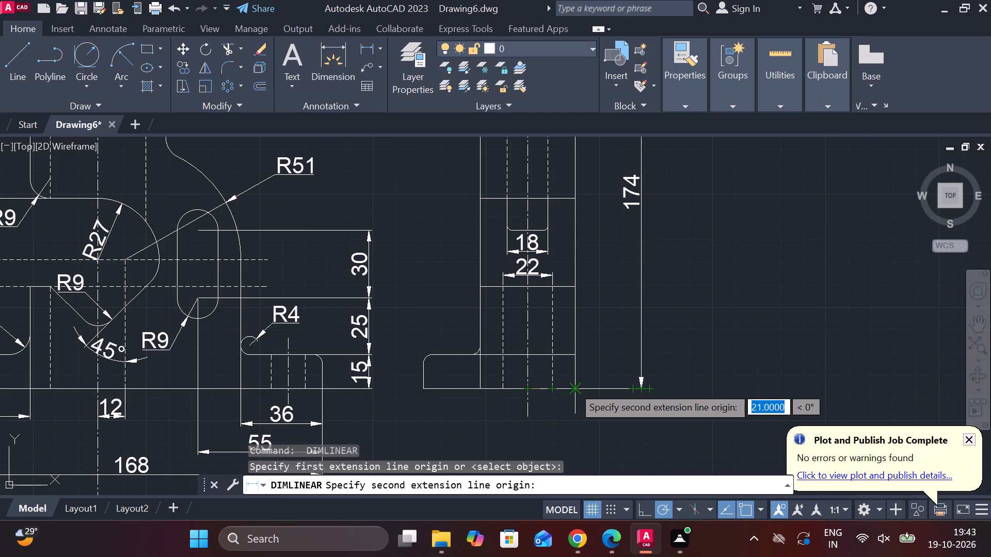
pyautogui.click(573, 386)
pyautogui.moveTo(574, 410); pyautogui.dragTo(567, 370, button='middle')
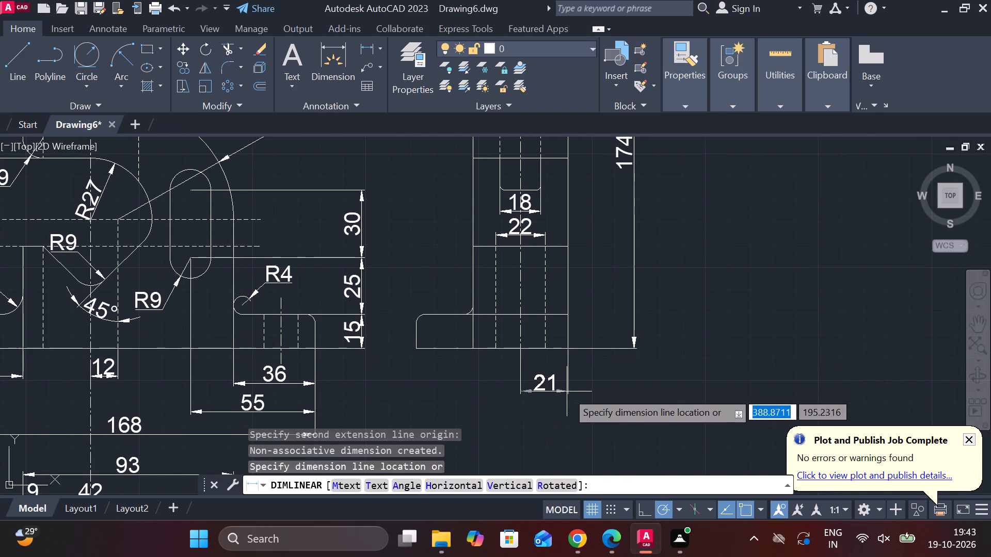
pyautogui.click(567, 373)
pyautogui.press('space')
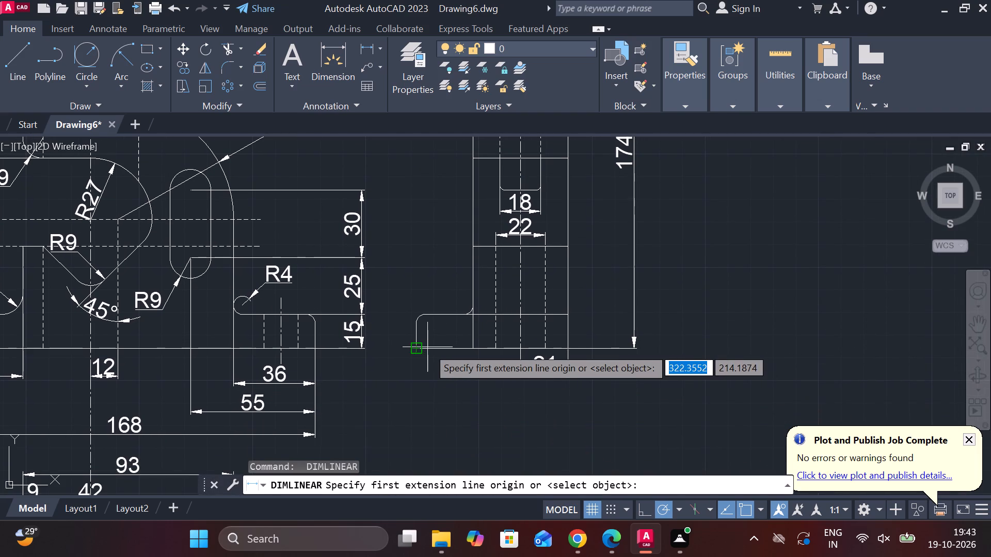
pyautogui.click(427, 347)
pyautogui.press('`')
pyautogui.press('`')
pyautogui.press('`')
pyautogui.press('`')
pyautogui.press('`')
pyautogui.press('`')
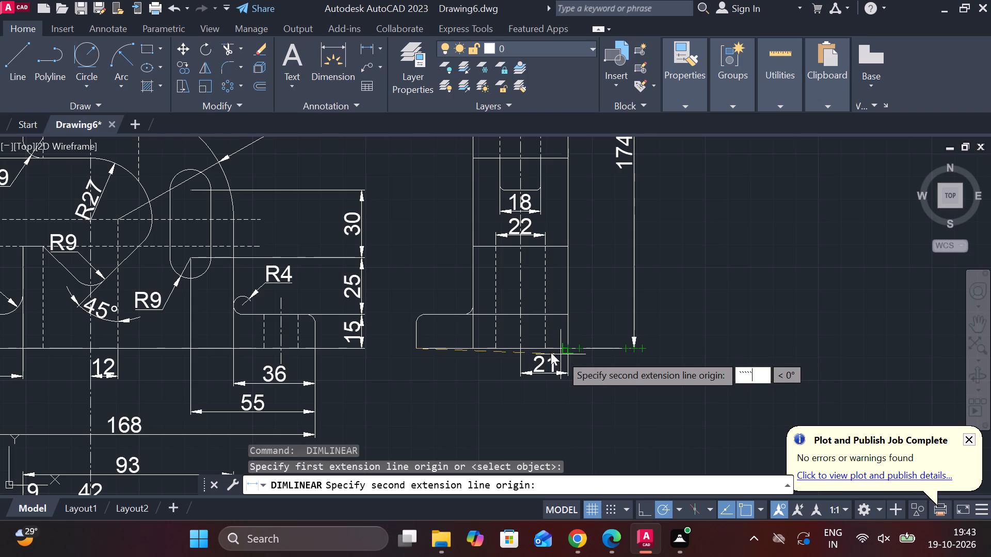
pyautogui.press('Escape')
# Dimension the width of the side view's upright body between its outer edges, placing it below the centre-line-to-edge dimension.
pyautogui.press('space')
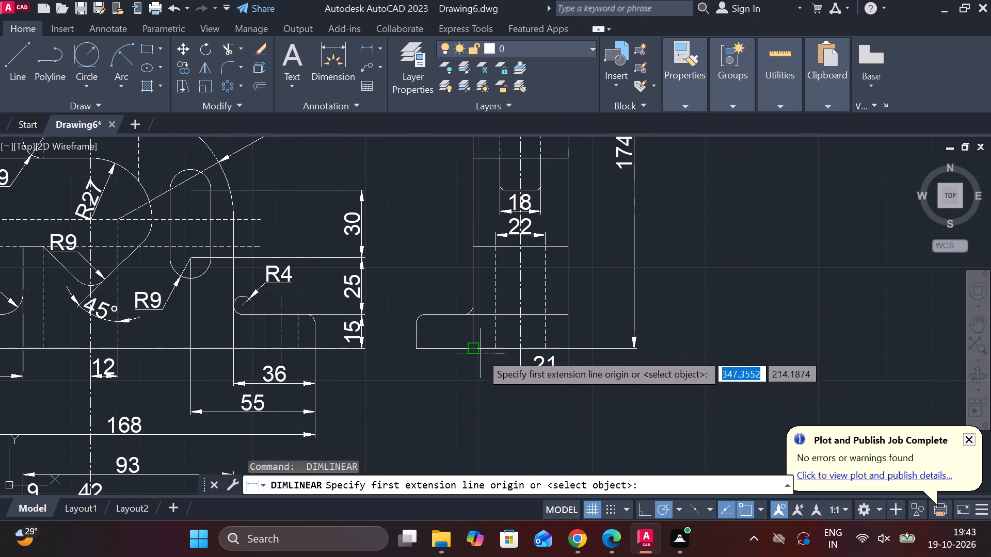
pyautogui.click(481, 353)
pyautogui.click(567, 353)
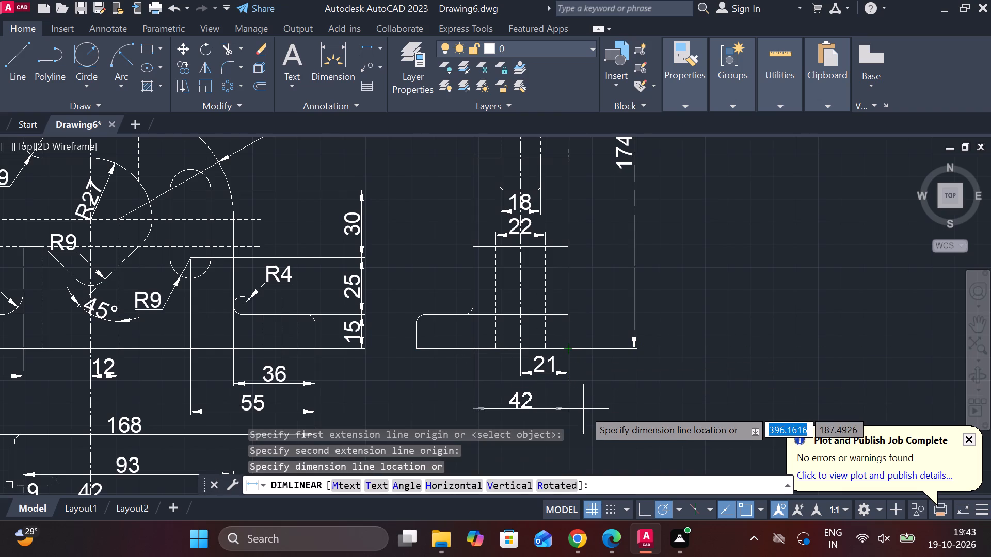
pyautogui.click(582, 404)
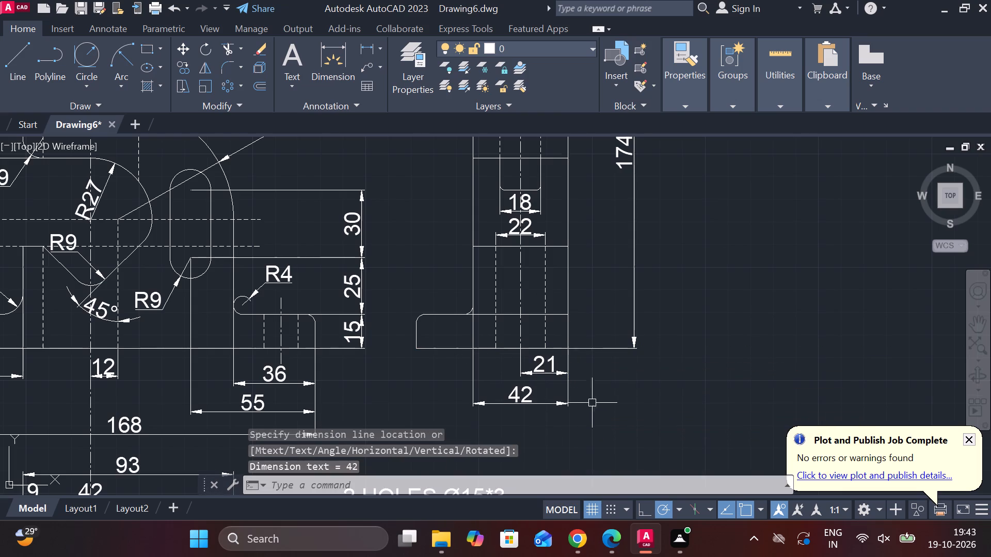
# Set the text height of the front view's "SQ THD DIA 15*8" leader note to 9.
pyautogui.scroll(-1, 601, 389)
pyautogui.moveTo(610, 390); pyautogui.dragTo(610, 402, button='middle')
pyautogui.moveTo(588, 421); pyautogui.dragTo(588, 437, button='middle')
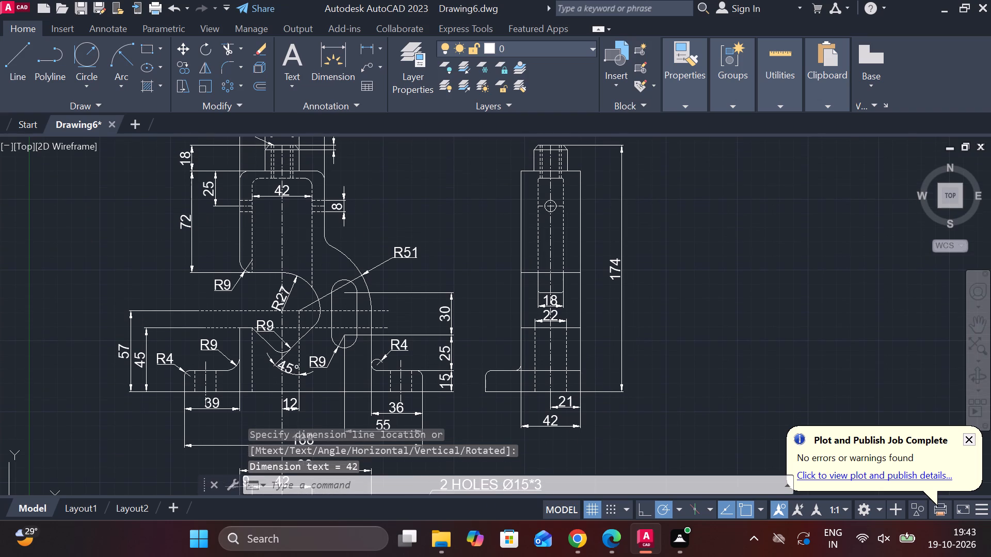
pyautogui.scroll(-1, 587, 322)
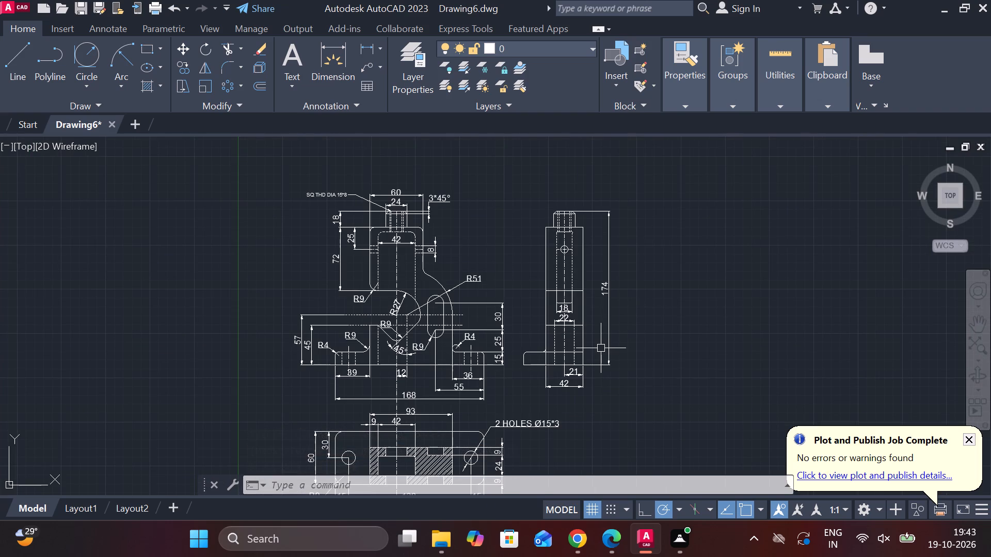
pyautogui.scroll(-1, 603, 362)
pyautogui.scroll(1, 554, 336)
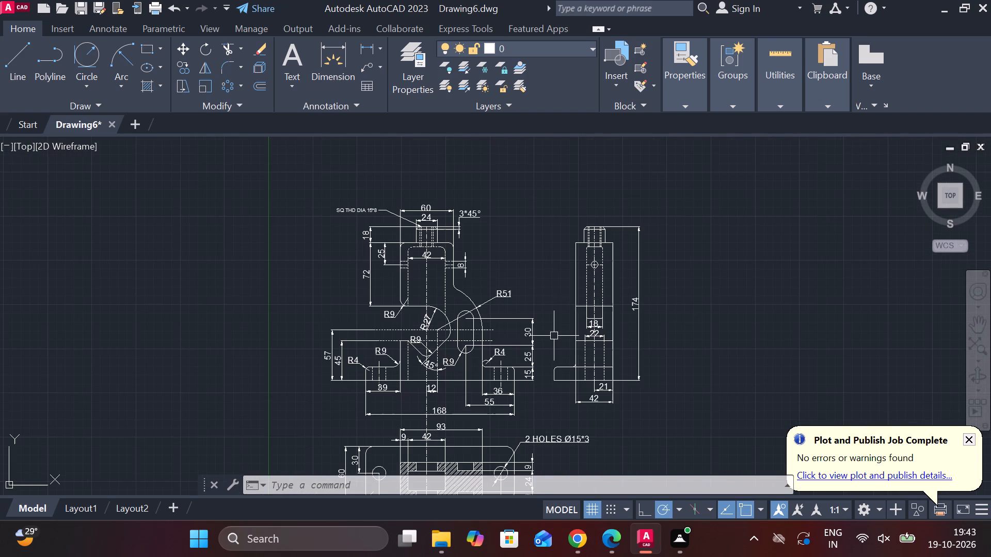
pyautogui.scroll(1, 363, 214)
pyautogui.moveTo(373, 195); pyautogui.dragTo(433, 315, button='middle')
pyautogui.scroll(2, 380, 309)
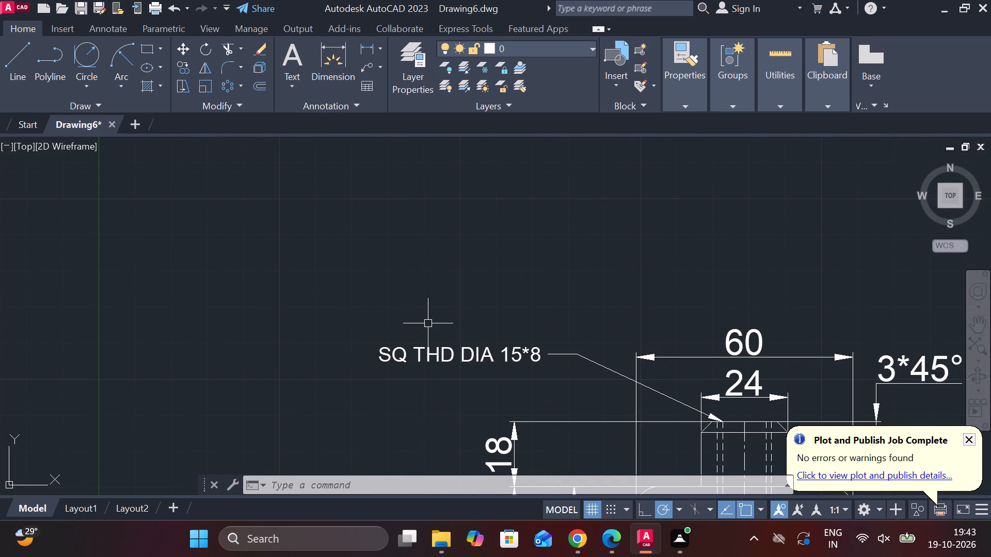
pyautogui.doubleClick(461, 349)
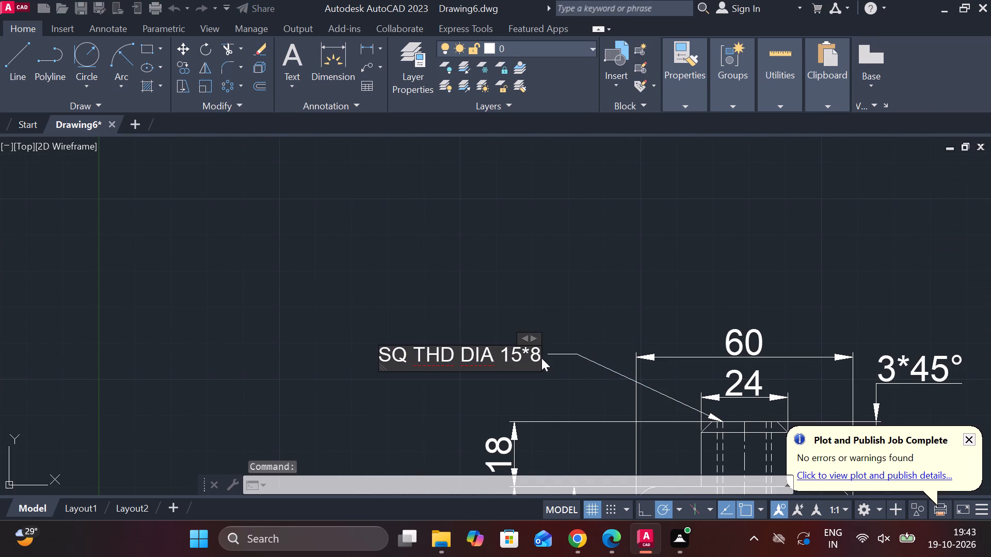
pyautogui.moveTo(537, 360); pyautogui.dragTo(375, 367)
pyautogui.click(149, 69)
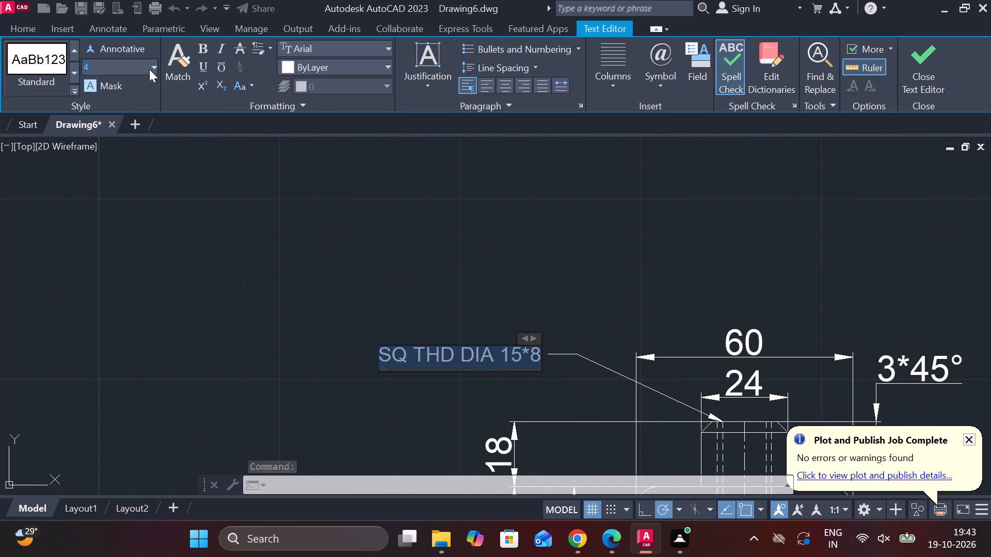
pyautogui.click(152, 71)
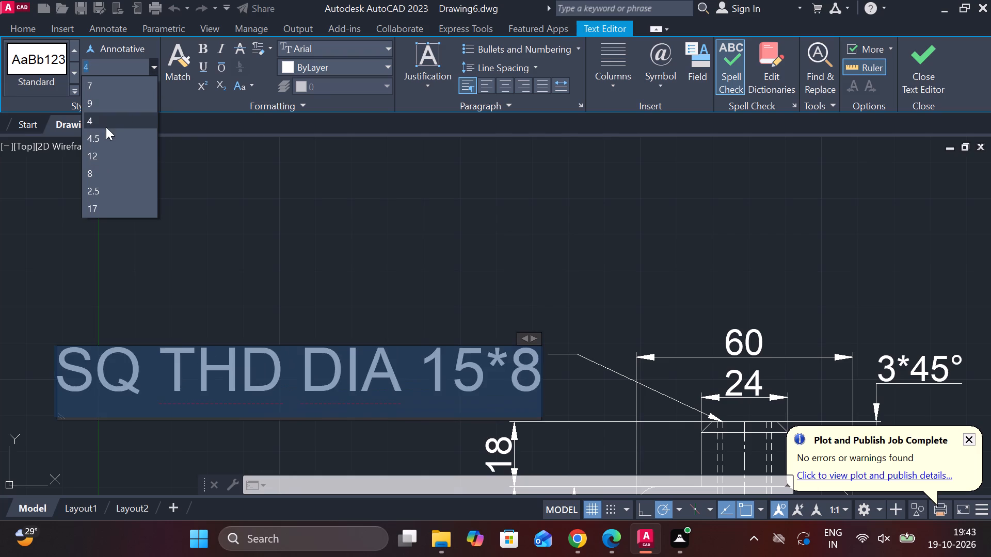
pyautogui.click(101, 106)
pyautogui.click(915, 60)
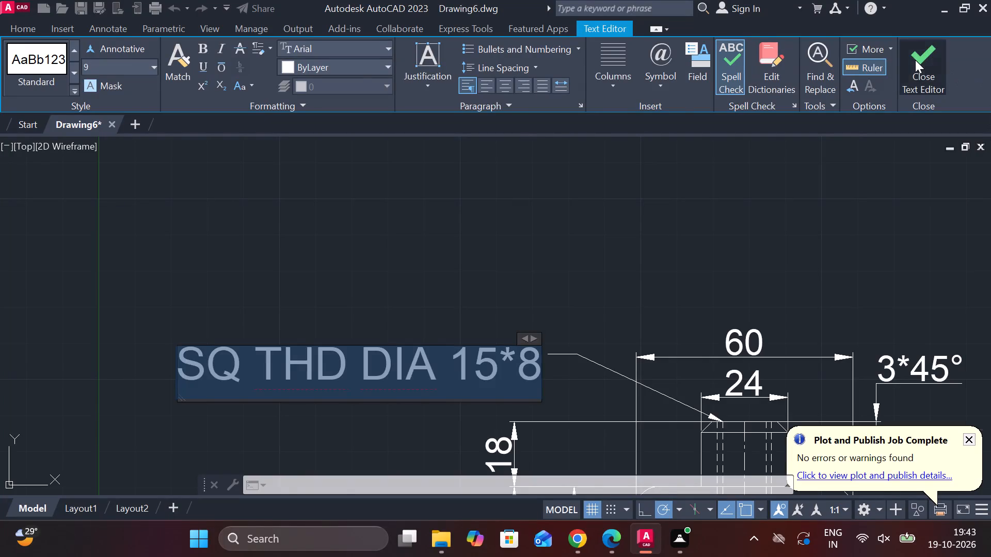
# Examine the dimensioned front, top and side views, then the upper part of the side view.
pyautogui.scroll(-2, 855, 252)
pyautogui.scroll(-1, 796, 283)
pyautogui.moveTo(795, 288); pyautogui.dragTo(742, 280, button='middle')
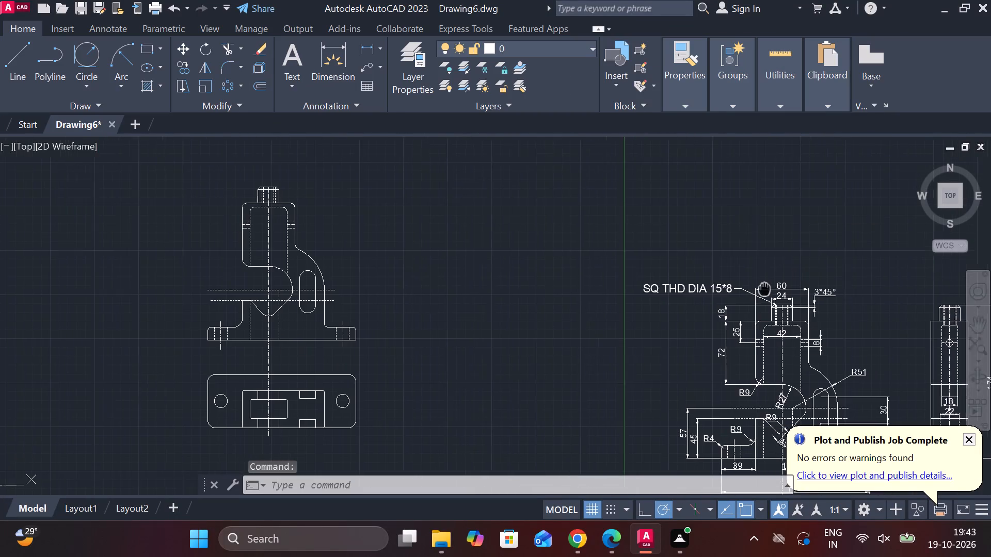
pyautogui.moveTo(742, 280); pyautogui.dragTo(567, 212, button='middle')
pyautogui.moveTo(690, 293); pyautogui.dragTo(615, 242, button='middle')
pyautogui.moveTo(602, 237); pyautogui.dragTo(593, 233, button='middle')
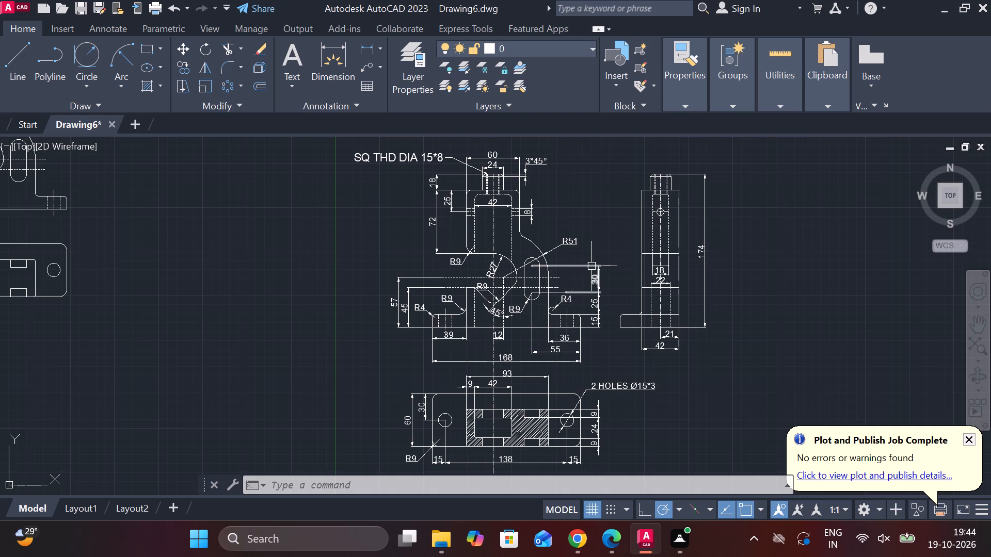
pyautogui.moveTo(700, 276); pyautogui.dragTo(424, 309, button='middle')
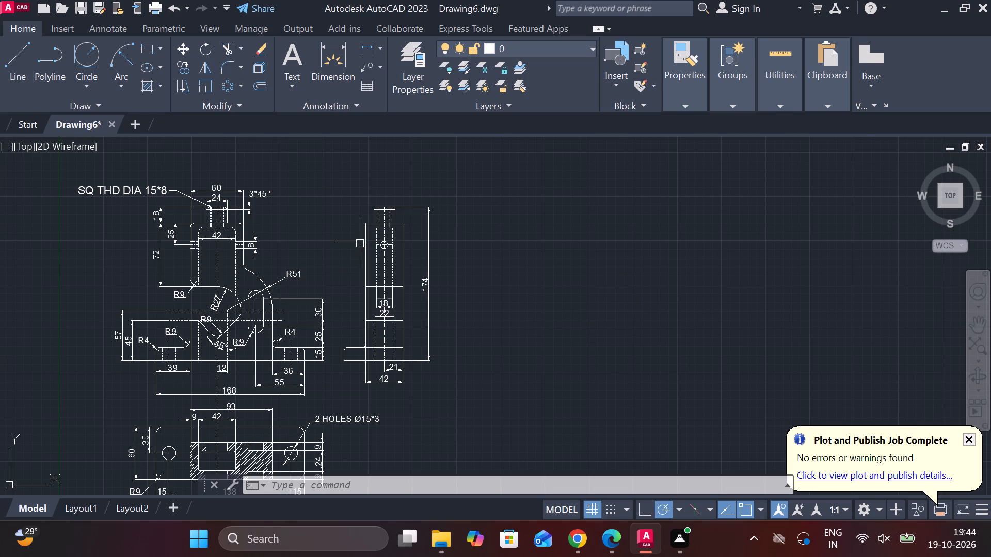
pyautogui.scroll(2, 360, 243)
pyautogui.moveTo(372, 176); pyautogui.dragTo(379, 179, button='middle')
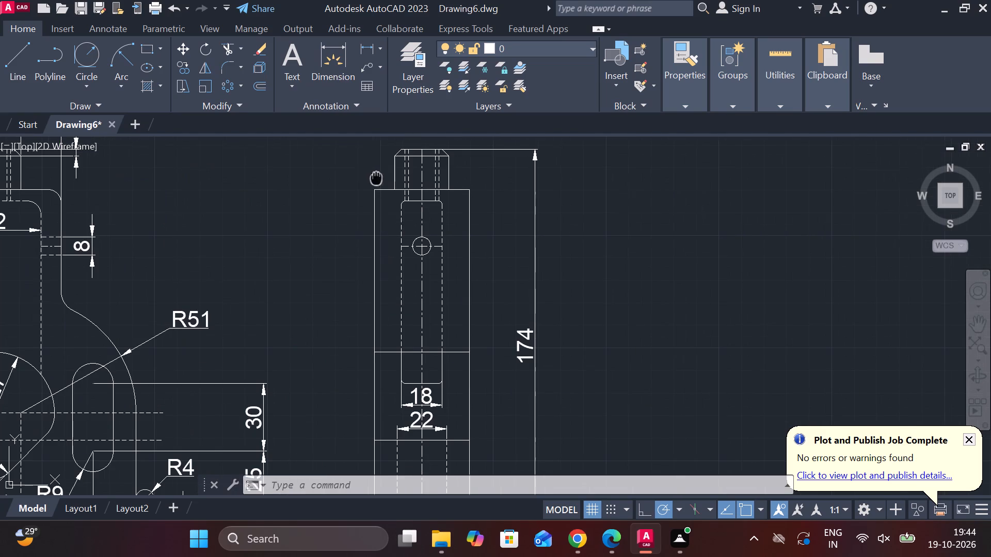
pyautogui.moveTo(379, 179); pyautogui.dragTo(398, 238, button='middle')
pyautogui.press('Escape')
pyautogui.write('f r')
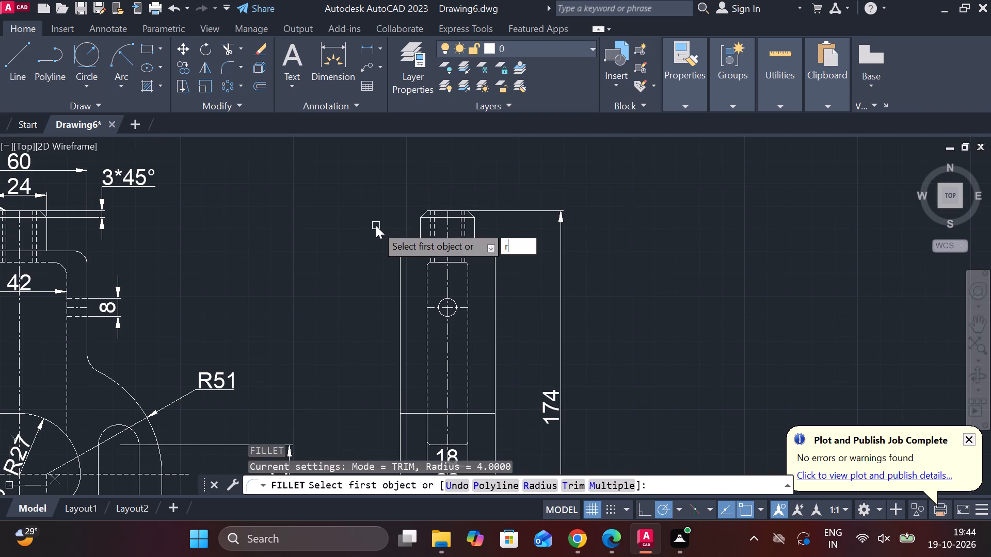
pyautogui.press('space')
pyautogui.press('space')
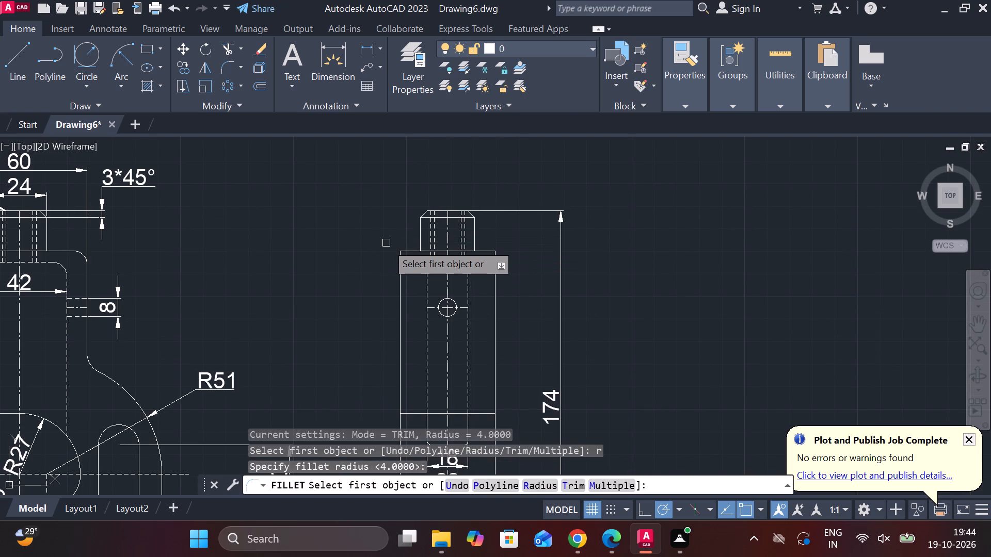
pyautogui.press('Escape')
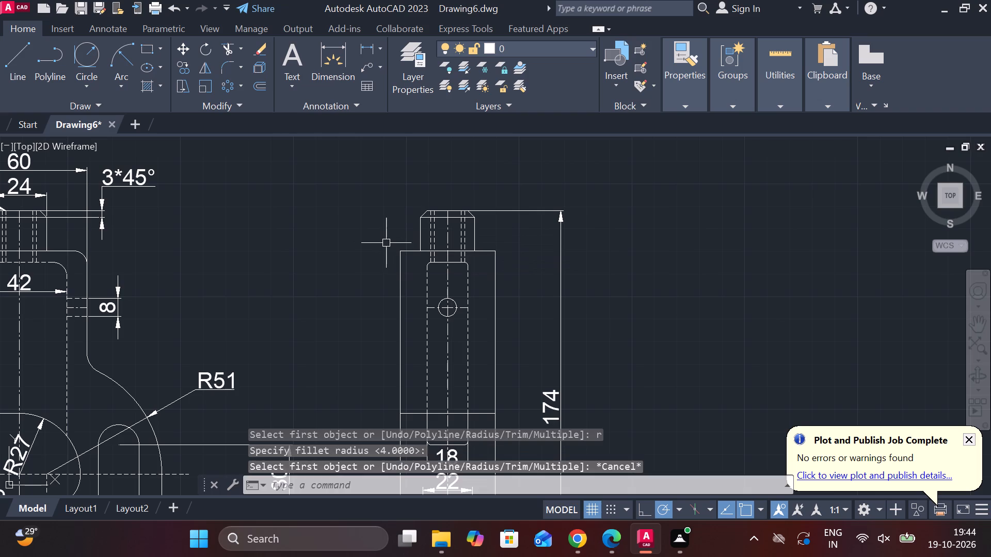
# Fillet both top corners of the side view's upright body, just below the stud, with radius 6.
pyautogui.write('f r 6')
pyautogui.press('Return')
pyautogui.click(407, 251)
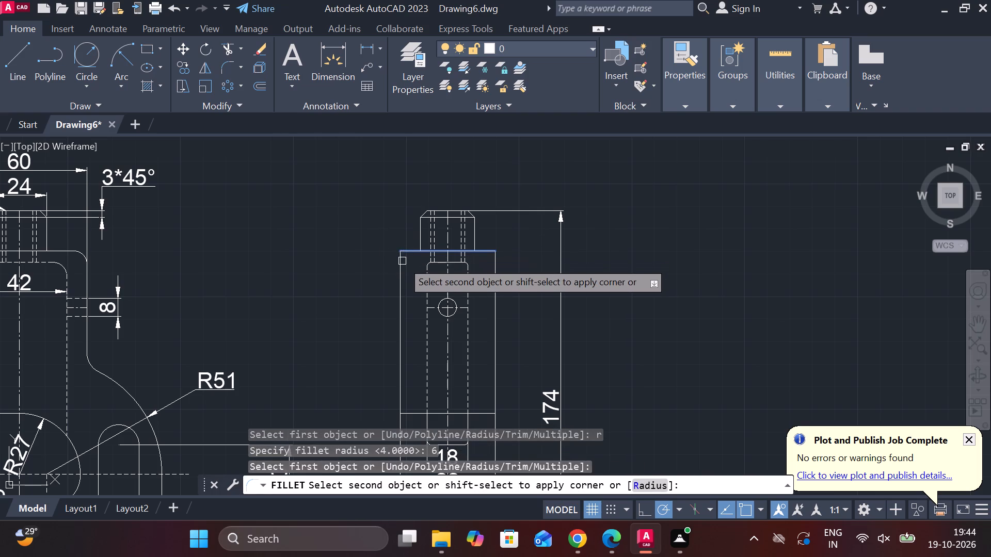
pyautogui.click(402, 261)
pyautogui.press('space')
pyautogui.doubleClick(485, 252)
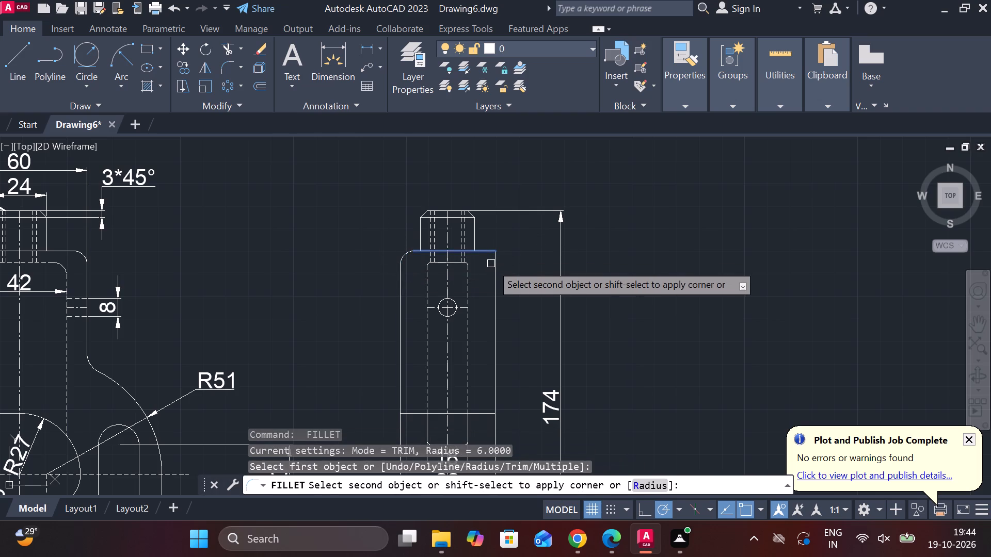
pyautogui.click(492, 264)
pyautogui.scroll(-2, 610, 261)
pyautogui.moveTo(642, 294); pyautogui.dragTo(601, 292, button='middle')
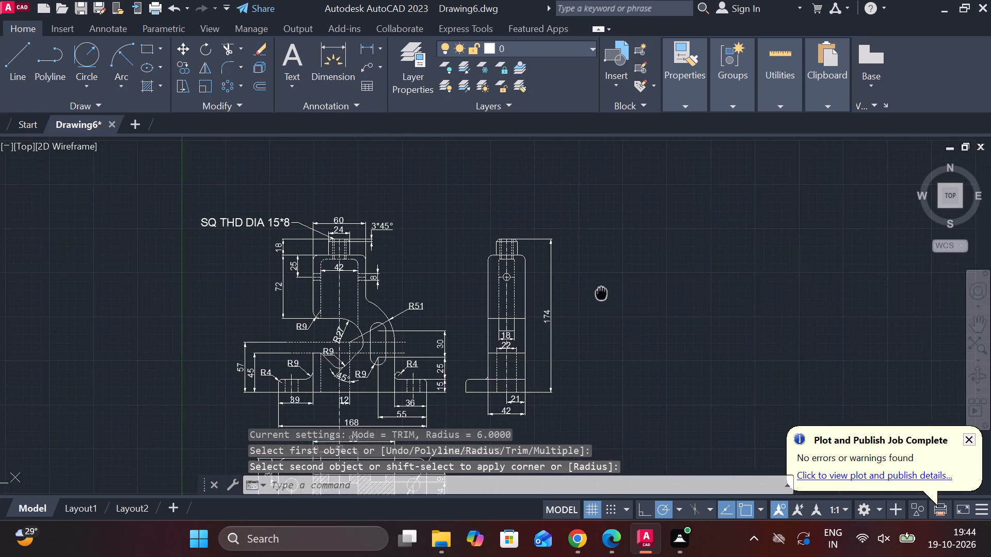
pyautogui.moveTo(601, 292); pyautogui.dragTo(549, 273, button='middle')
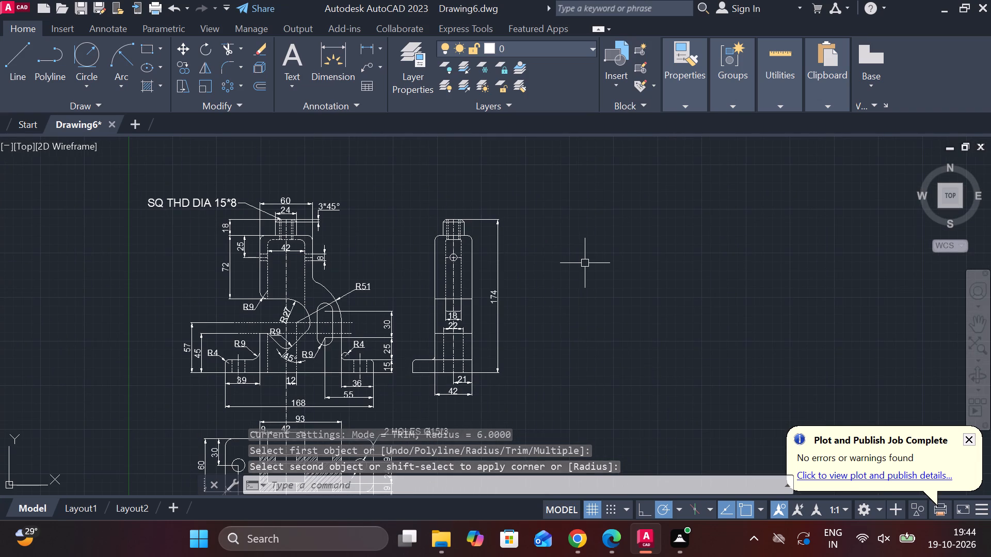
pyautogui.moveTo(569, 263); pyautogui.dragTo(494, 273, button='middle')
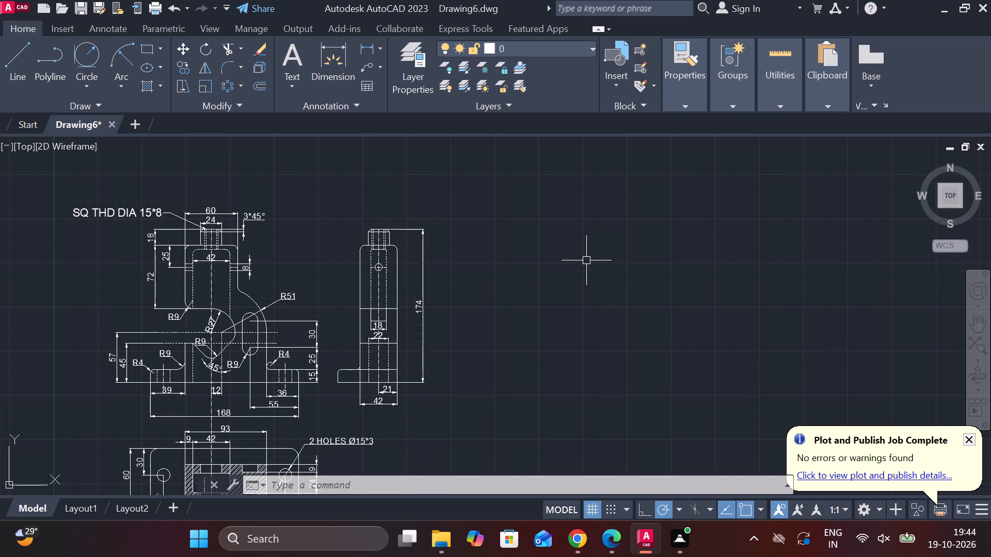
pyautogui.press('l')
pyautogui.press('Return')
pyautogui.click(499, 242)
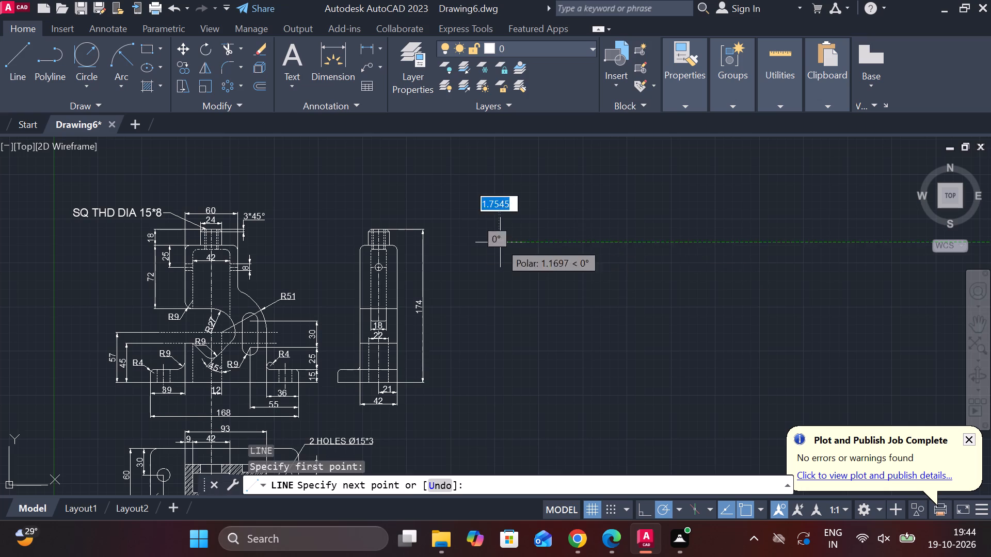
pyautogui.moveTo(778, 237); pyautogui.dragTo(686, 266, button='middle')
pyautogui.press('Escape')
# Draw a 145 mm horizontal line in the empty space beyond the side view's overall height dimension.
pyautogui.press('space')
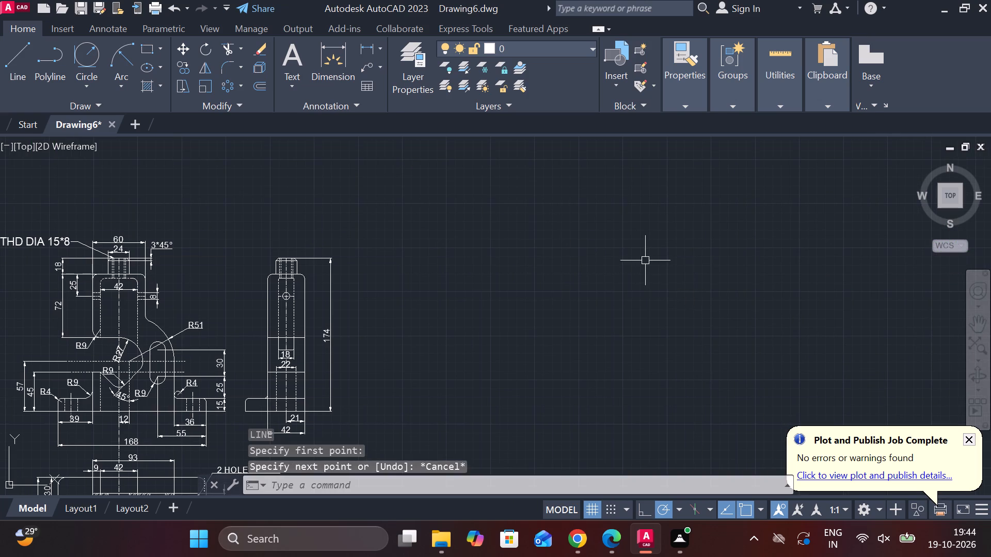
pyautogui.click(465, 290)
pyautogui.write('145')
pyautogui.press('Return')
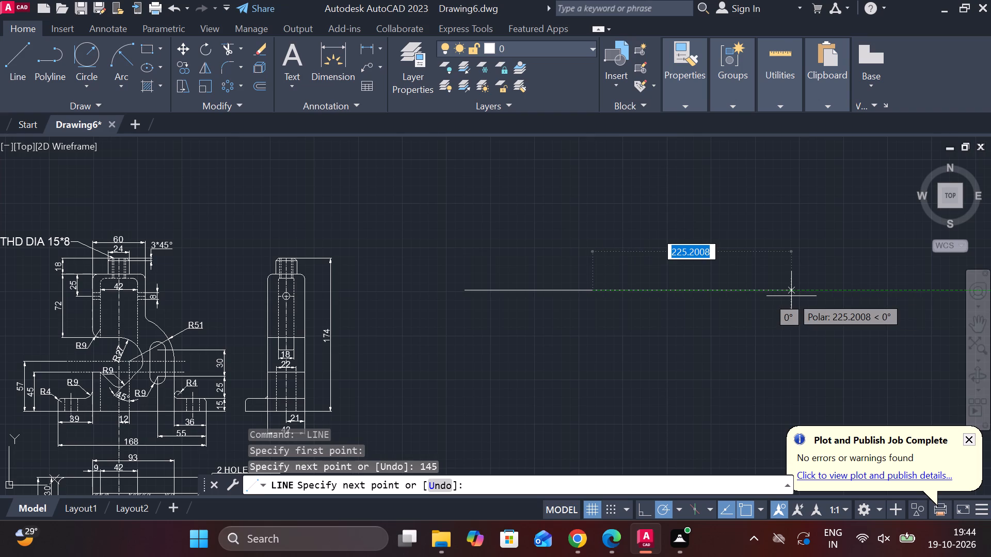
pyautogui.scroll(1, 653, 308)
pyautogui.scroll(1, 614, 293)
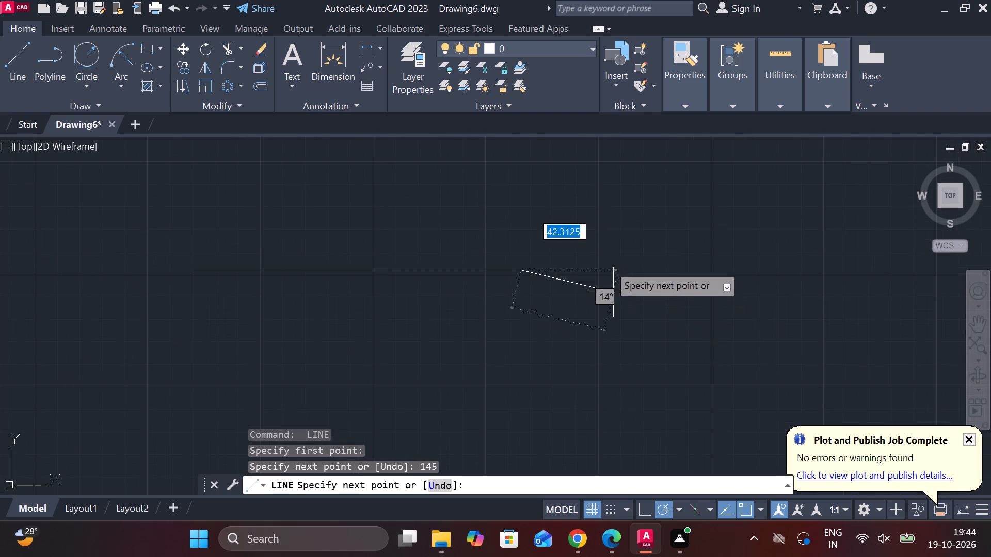
pyautogui.moveTo(648, 278); pyautogui.dragTo(718, 307, button='middle')
pyautogui.press('Escape')
pyautogui.moveTo(544, 359); pyautogui.dragTo(572, 359, button='middle')
pyautogui.moveTo(375, 351); pyautogui.dragTo(399, 355, button='middle')
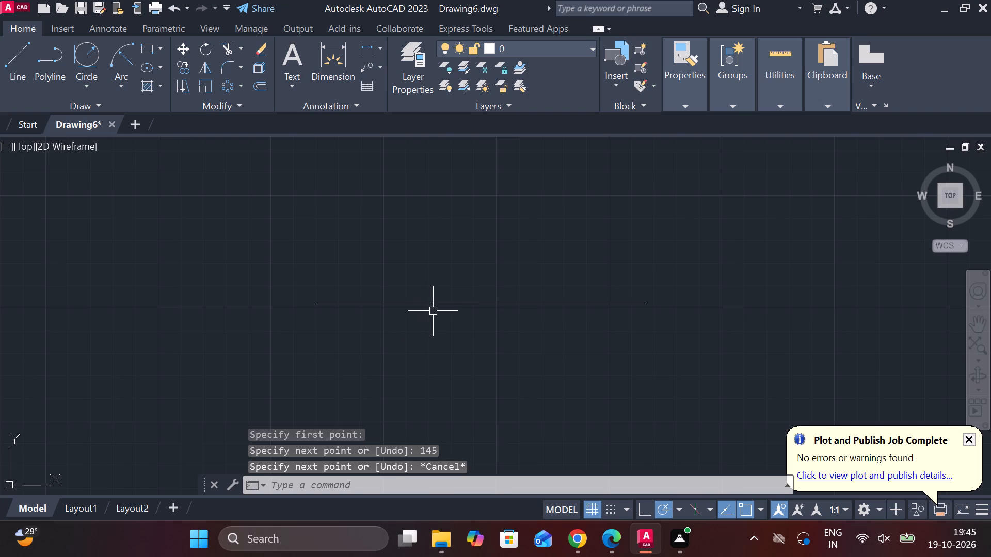
# Draw a 24 mm wide by 22 mm high rectangle from lines in the empty space above the 145 mm line.
pyautogui.scroll(-1, 507, 337)
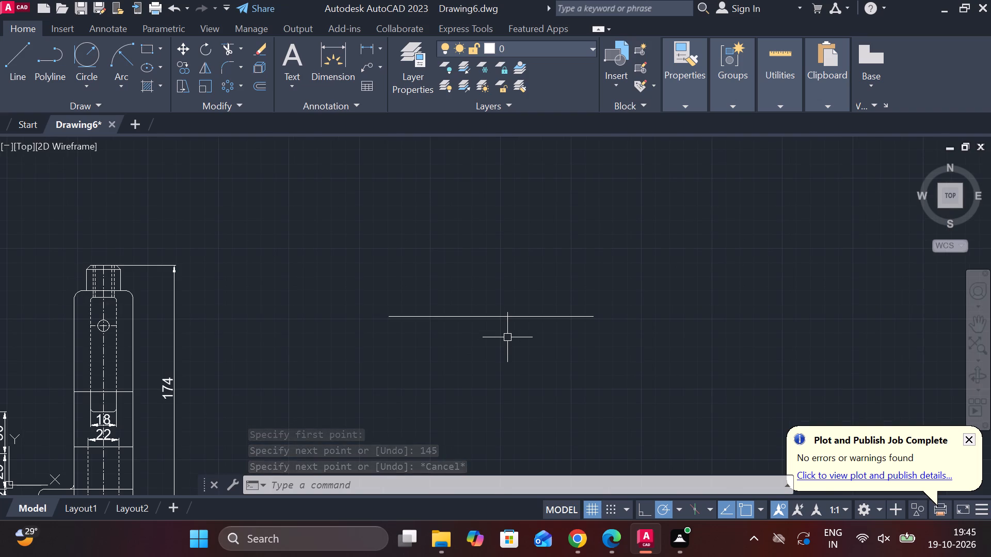
pyautogui.moveTo(478, 230); pyautogui.dragTo(472, 252, button='middle')
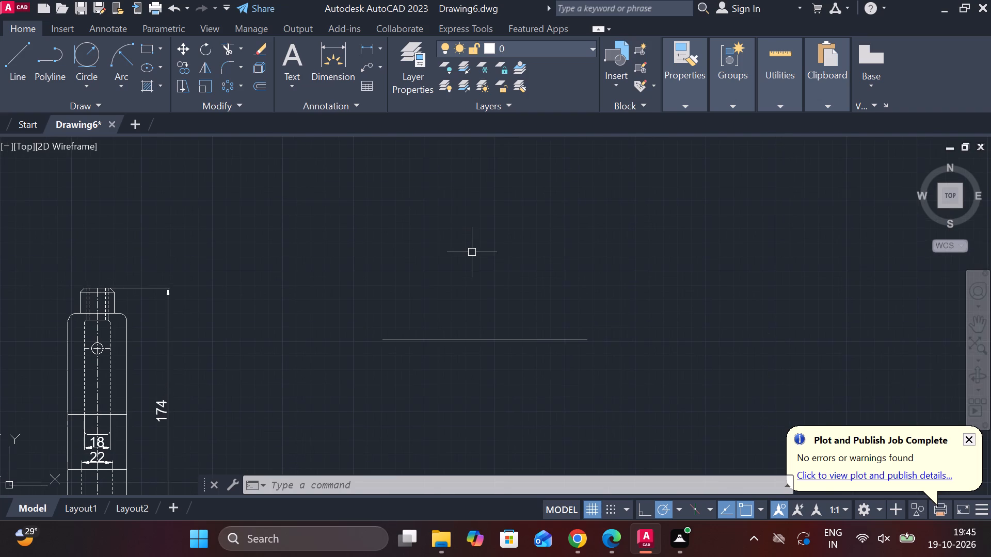
pyautogui.moveTo(472, 265); pyautogui.dragTo(438, 322, button='middle')
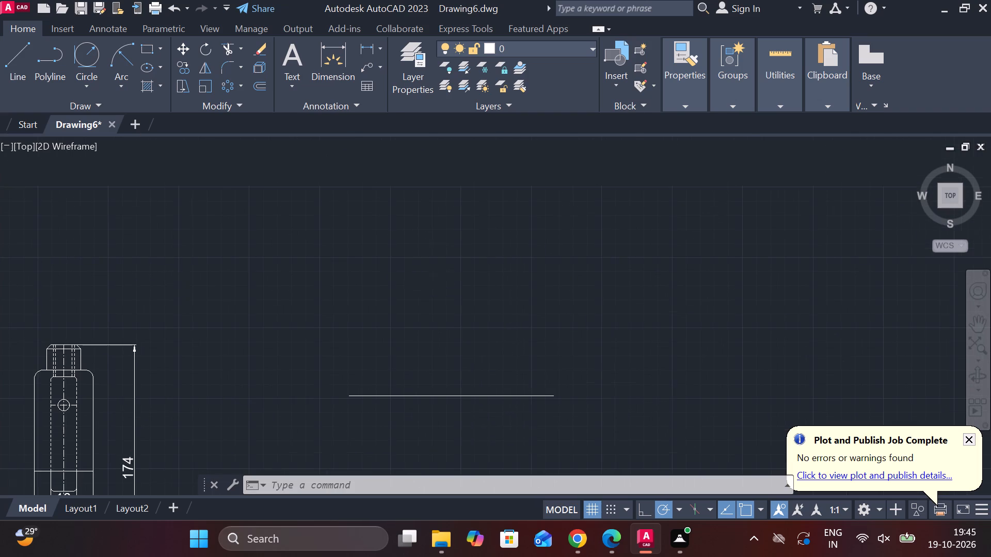
pyautogui.press('l')
pyautogui.press('Return')
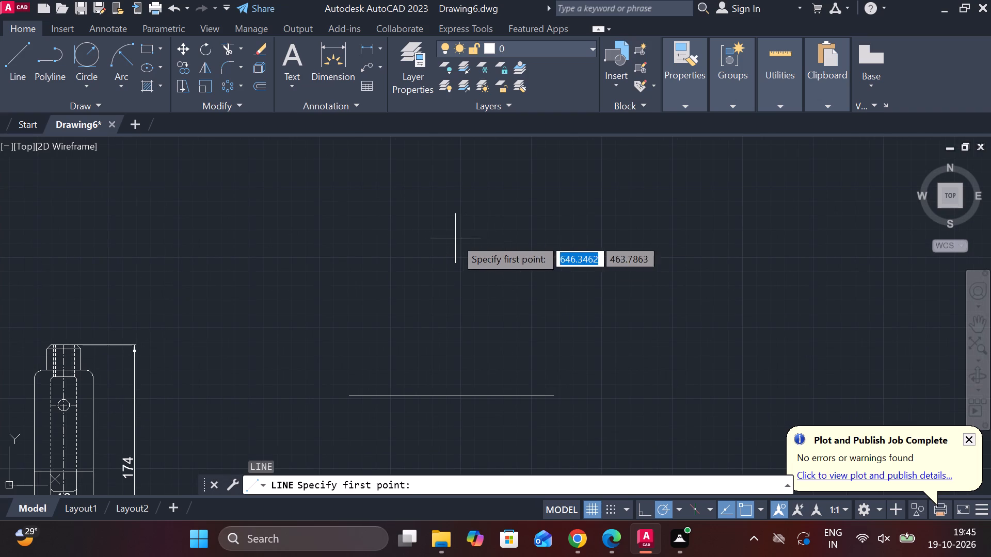
pyautogui.click(451, 219)
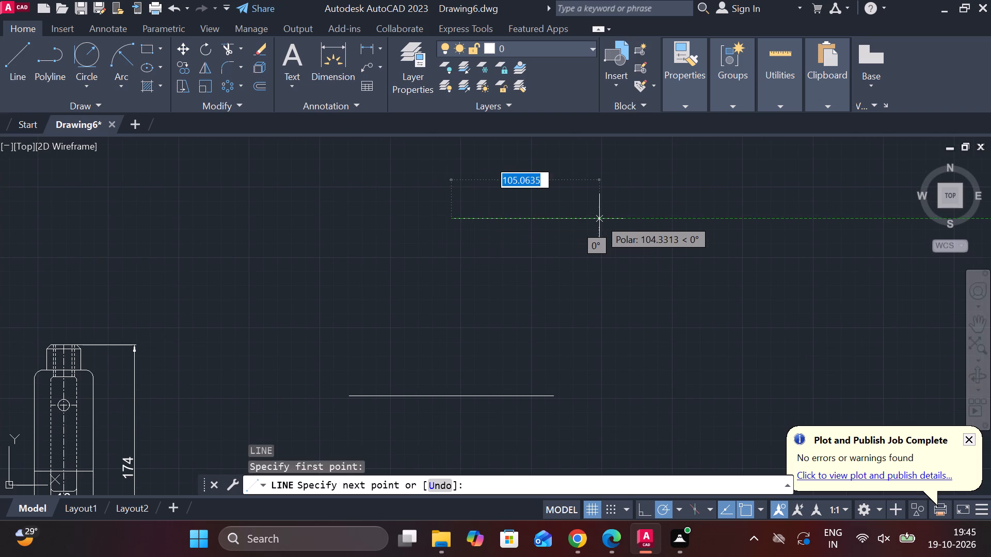
pyautogui.write('24')
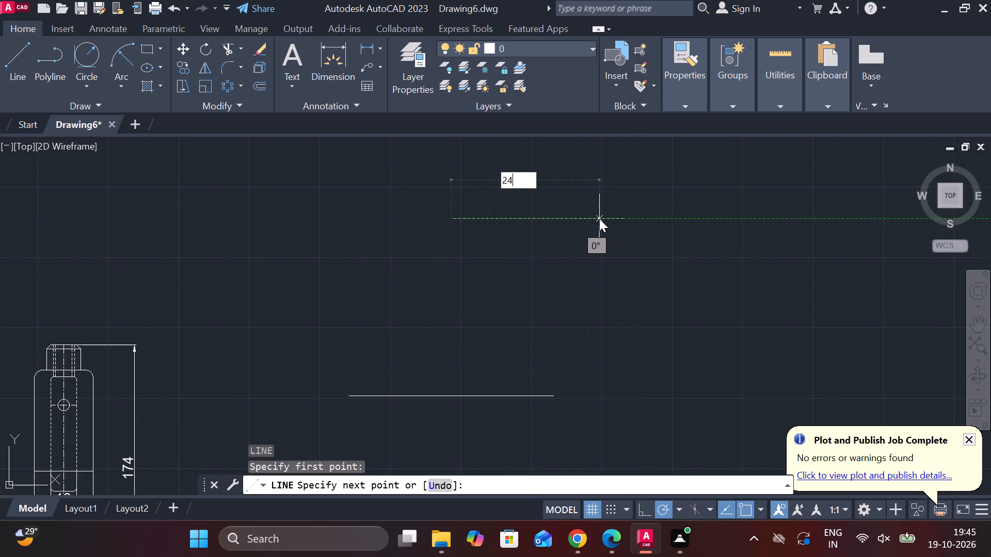
pyautogui.press('space')
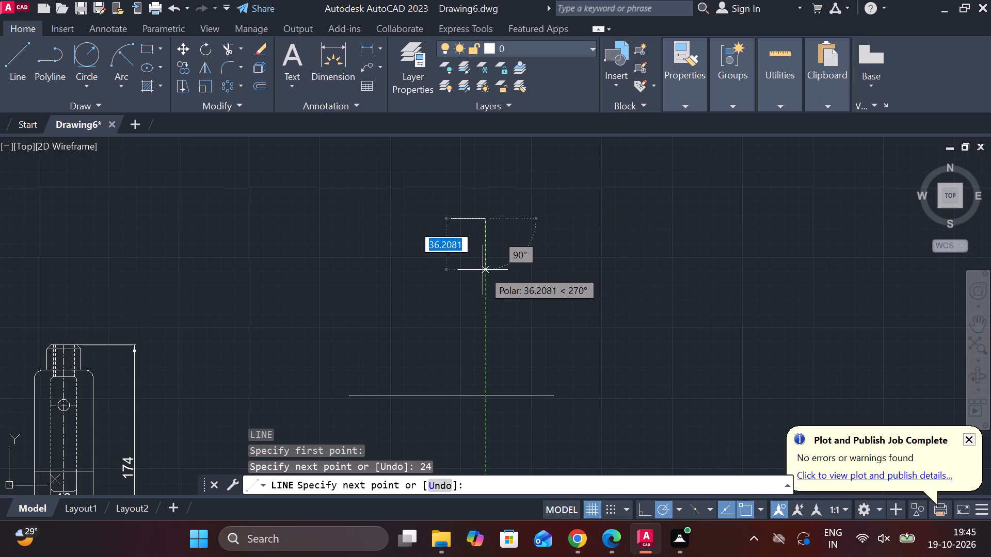
pyautogui.write('22')
pyautogui.press('space')
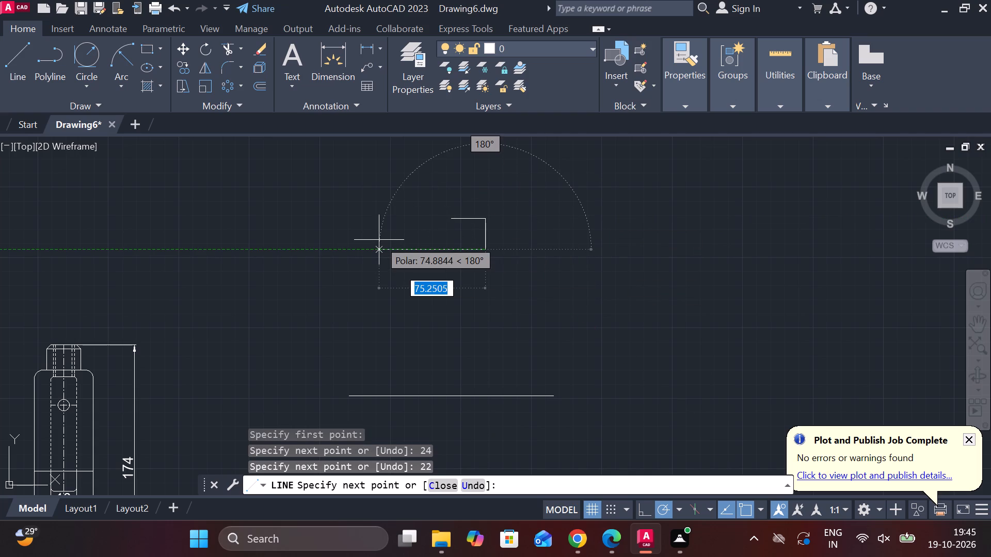
pyautogui.write('24')
pyautogui.press('space')
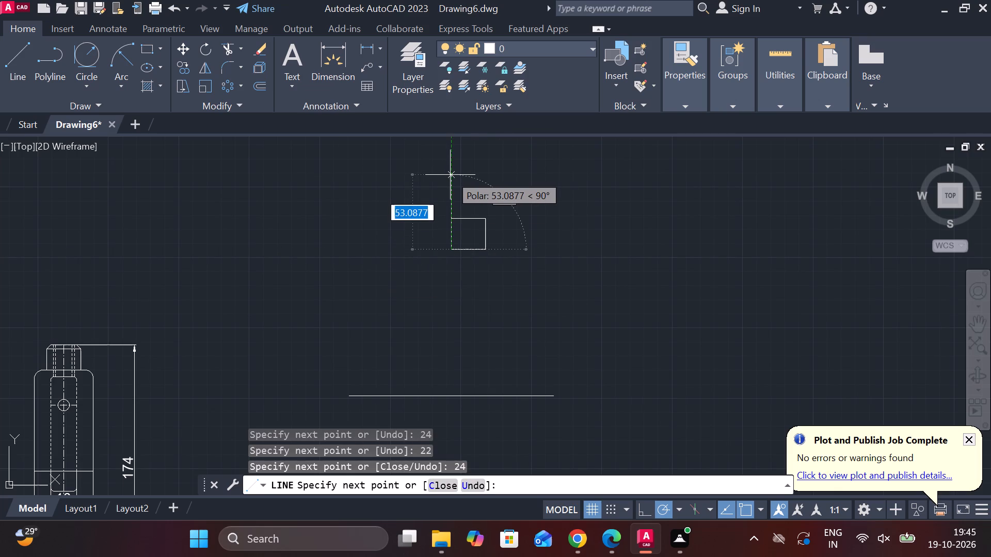
pyautogui.write('22')
pyautogui.press('space')
pyautogui.scroll(2, 474, 220)
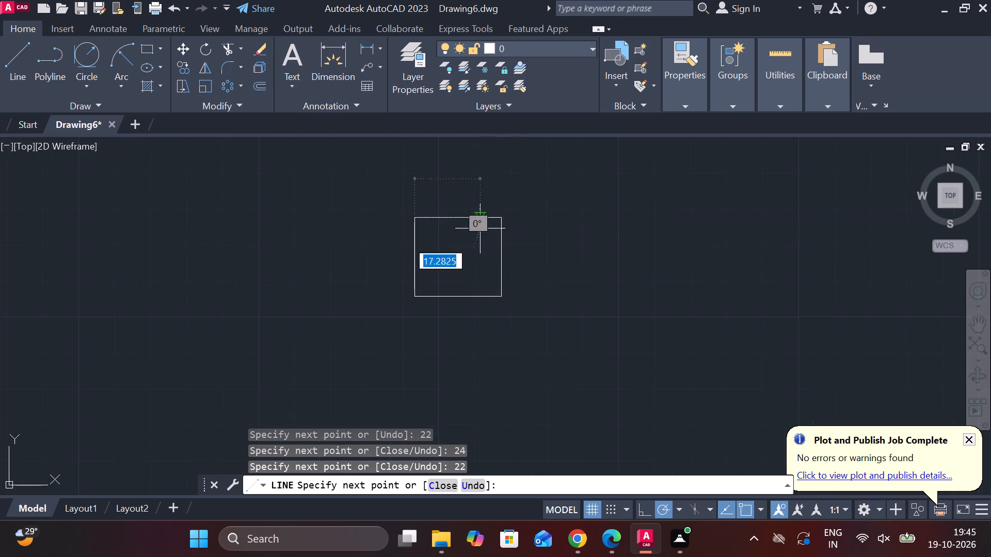
pyautogui.press('Escape')
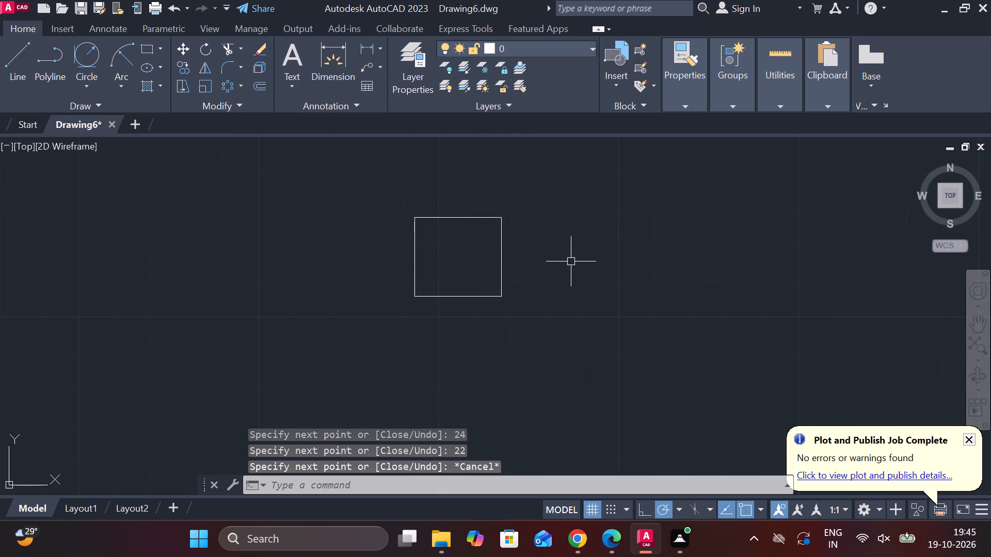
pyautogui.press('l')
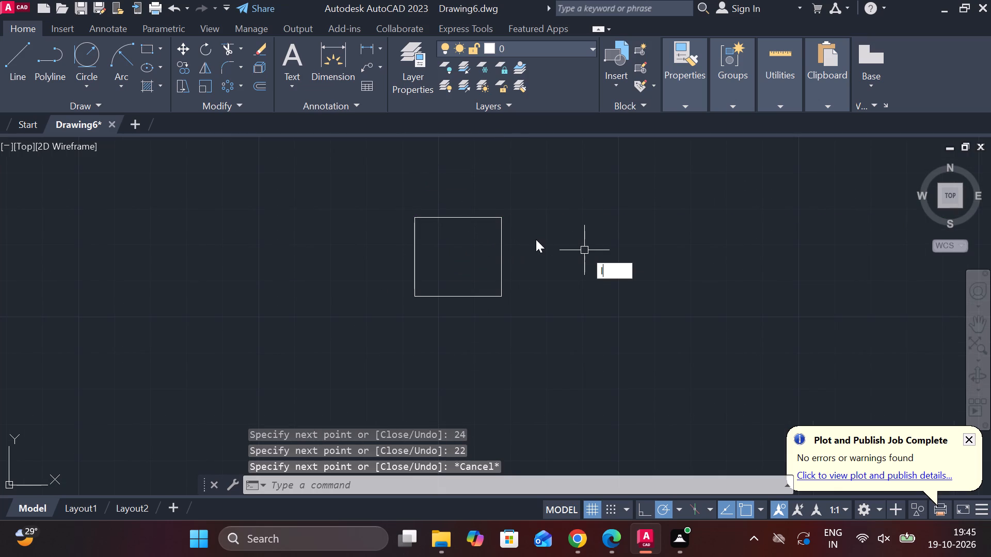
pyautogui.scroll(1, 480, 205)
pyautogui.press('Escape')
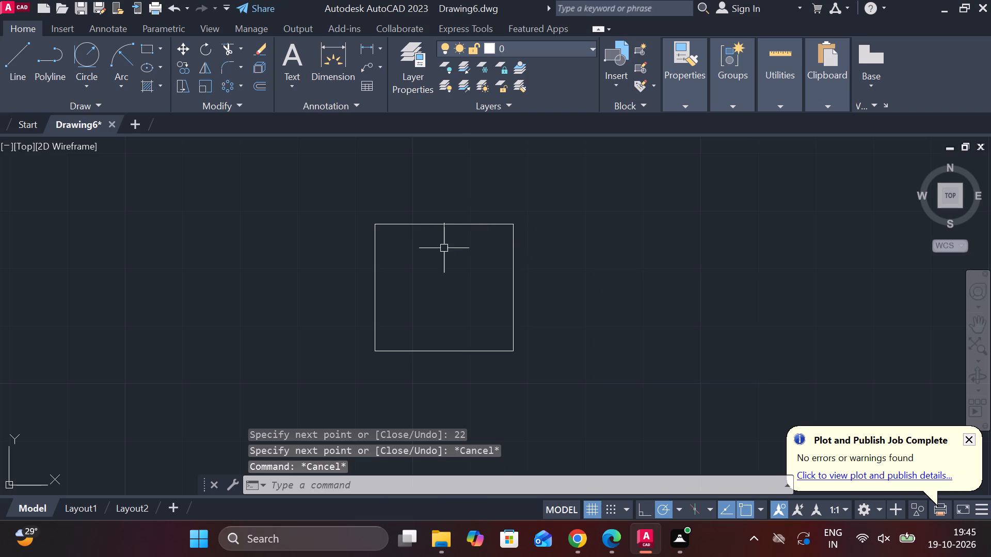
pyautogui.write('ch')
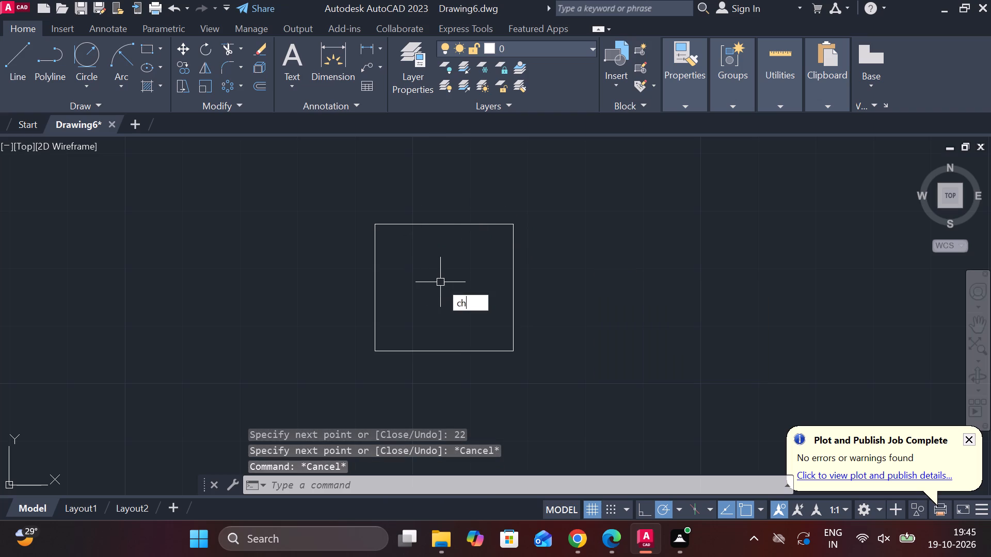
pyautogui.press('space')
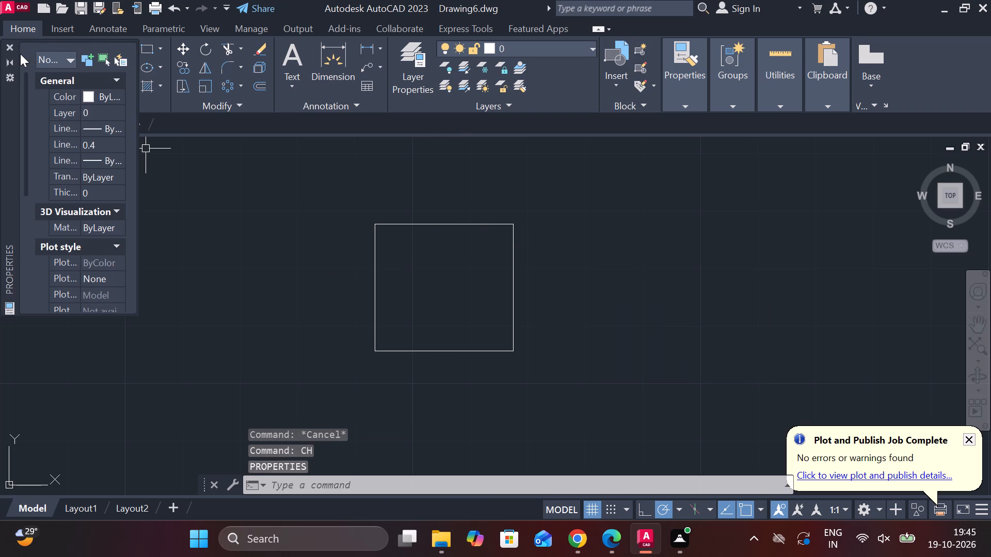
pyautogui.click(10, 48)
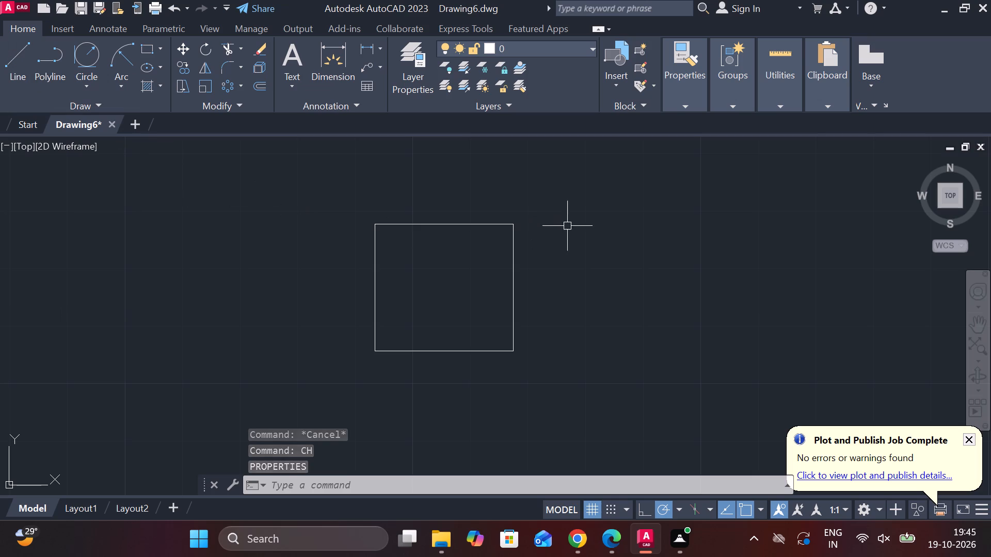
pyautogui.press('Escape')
# Chamfer both top corners of the 24 by 22 mm rectangle with a length of 2 mm and an angle of 45°.
pyautogui.write('ch')
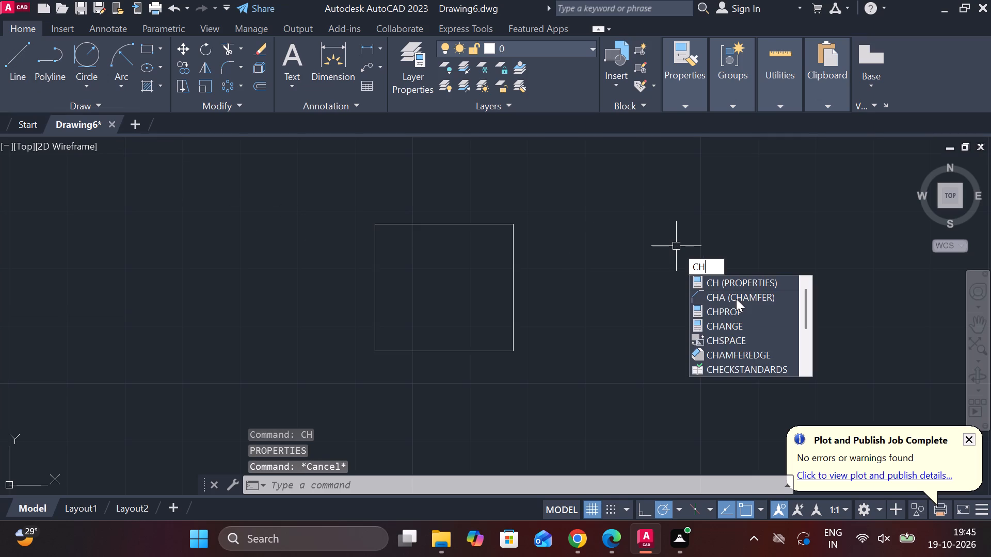
pyautogui.click(736, 299)
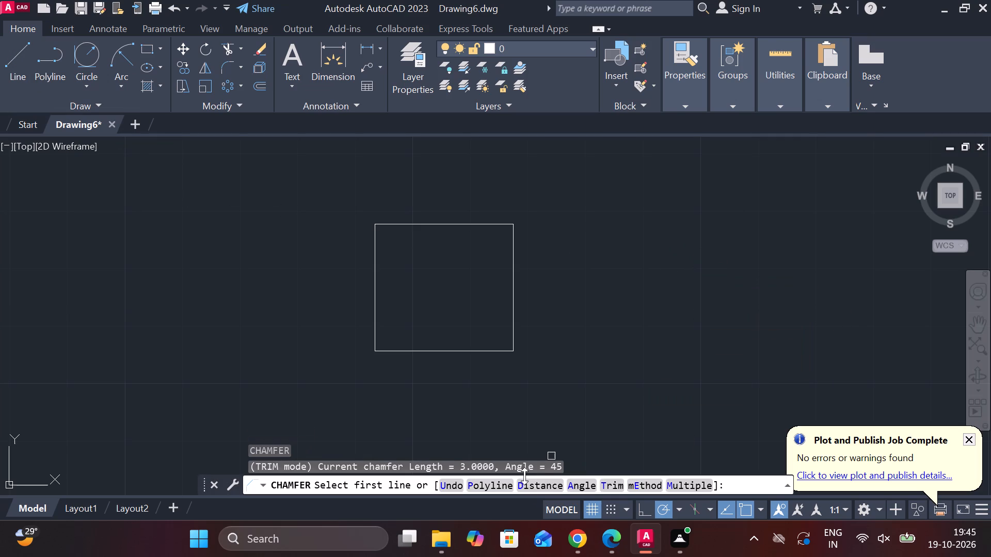
pyautogui.click(572, 490)
pyautogui.press('2')
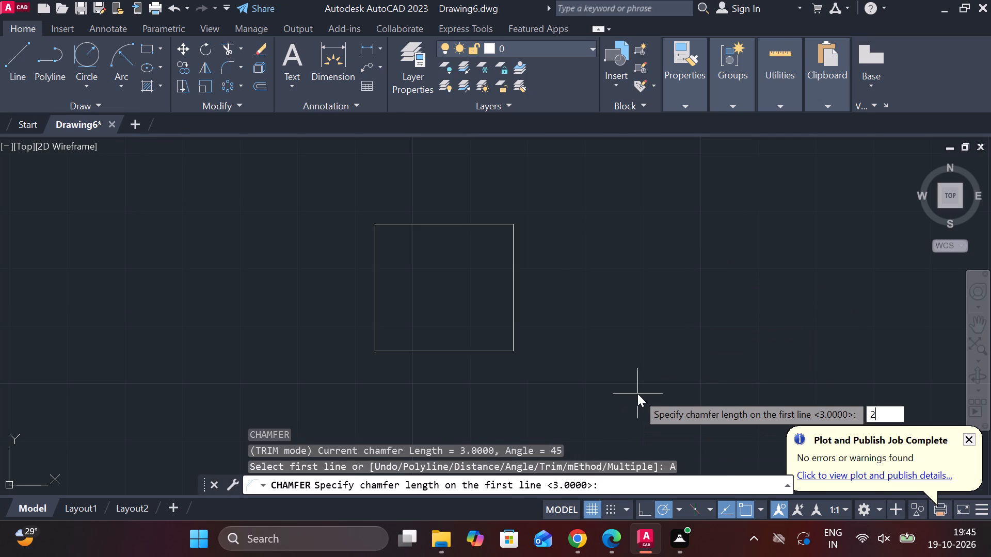
pyautogui.press('Return')
pyautogui.write('45')
pyautogui.press('space')
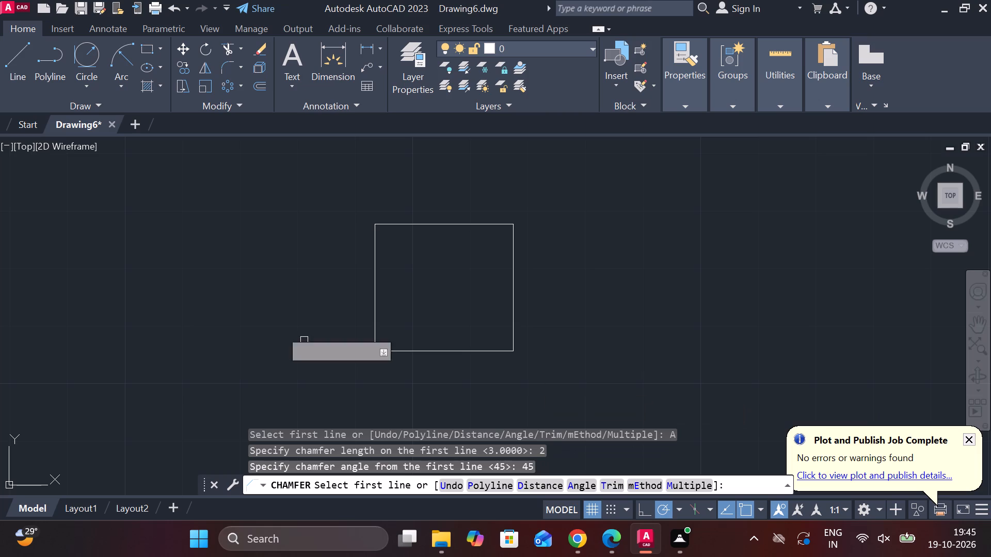
pyautogui.click(392, 220)
pyautogui.doubleClick(382, 228)
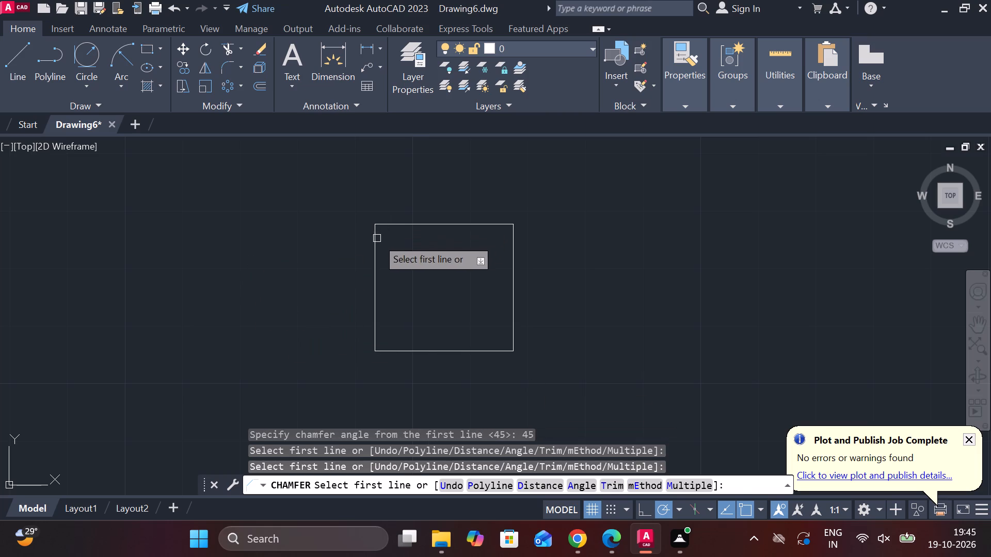
pyautogui.click(377, 238)
pyautogui.click(387, 225)
pyautogui.press('space')
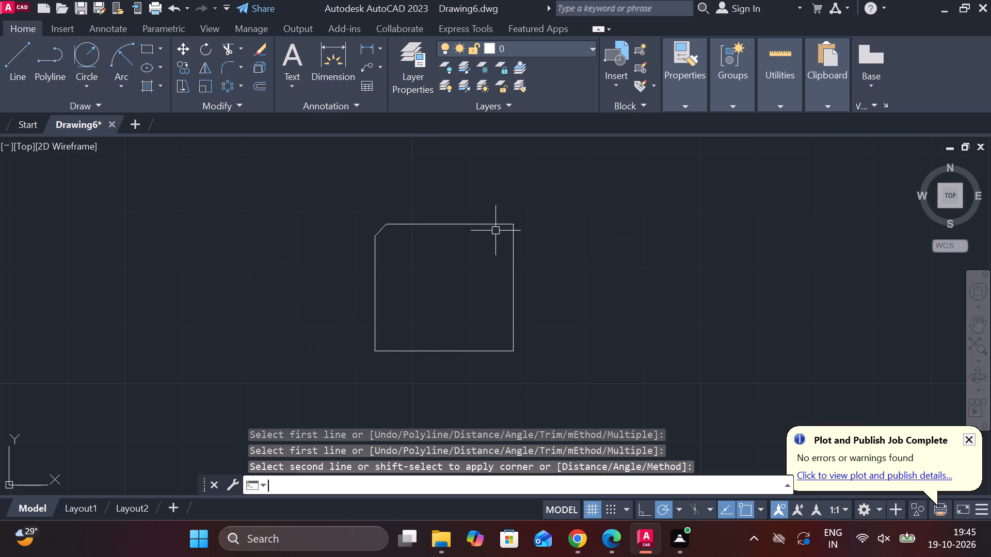
pyautogui.click(495, 224)
pyautogui.click(515, 233)
pyautogui.press('Escape')
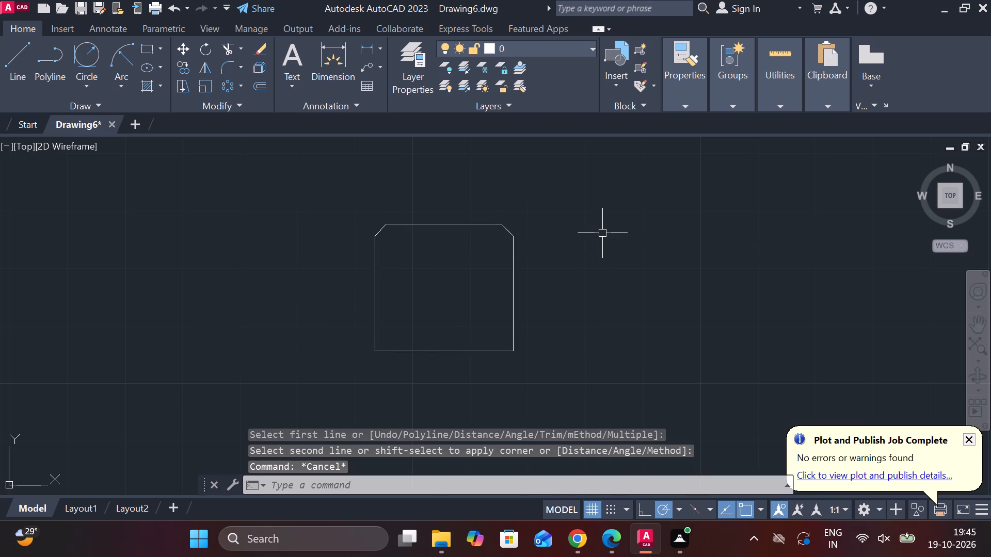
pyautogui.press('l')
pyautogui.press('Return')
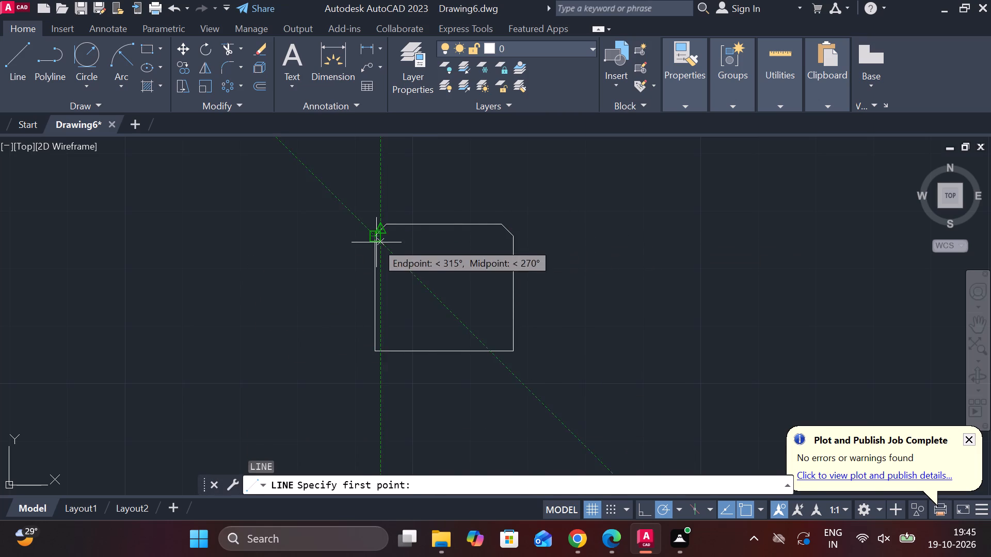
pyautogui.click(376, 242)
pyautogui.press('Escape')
# Draw a horizontal line across the rectangle joining the lower ends of the two chamfers.
pyautogui.scroll(1, 371, 235)
pyautogui.press('space')
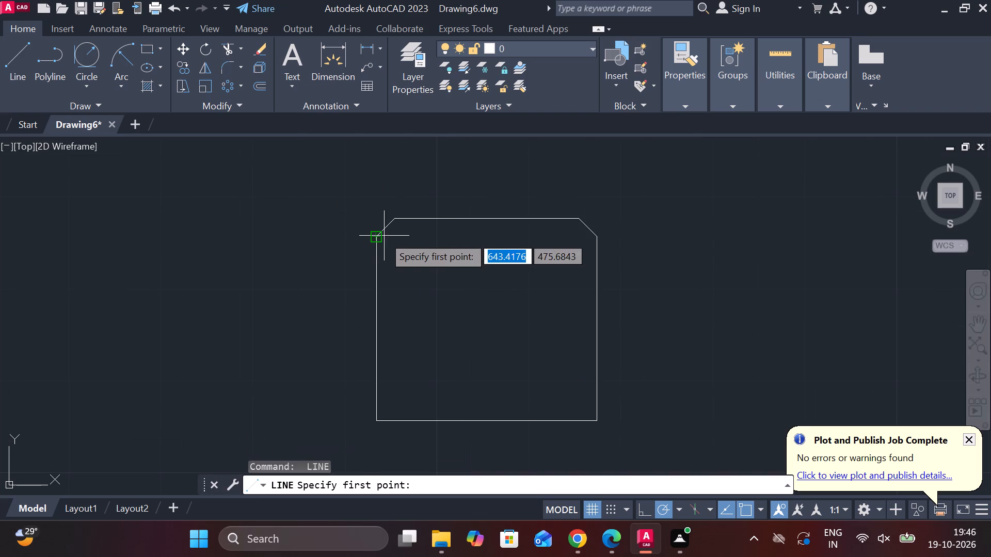
pyautogui.click(379, 235)
pyautogui.click(596, 235)
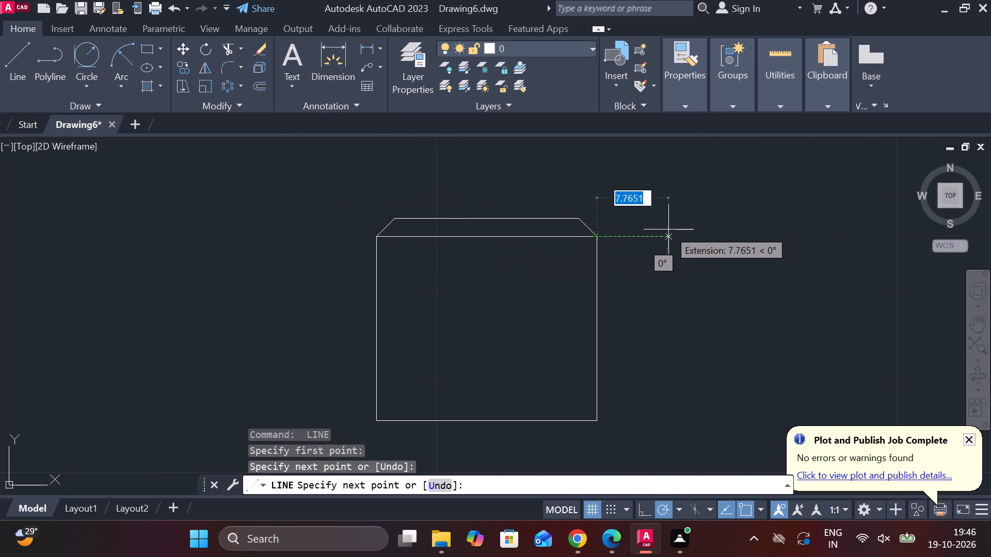
pyautogui.press('Escape')
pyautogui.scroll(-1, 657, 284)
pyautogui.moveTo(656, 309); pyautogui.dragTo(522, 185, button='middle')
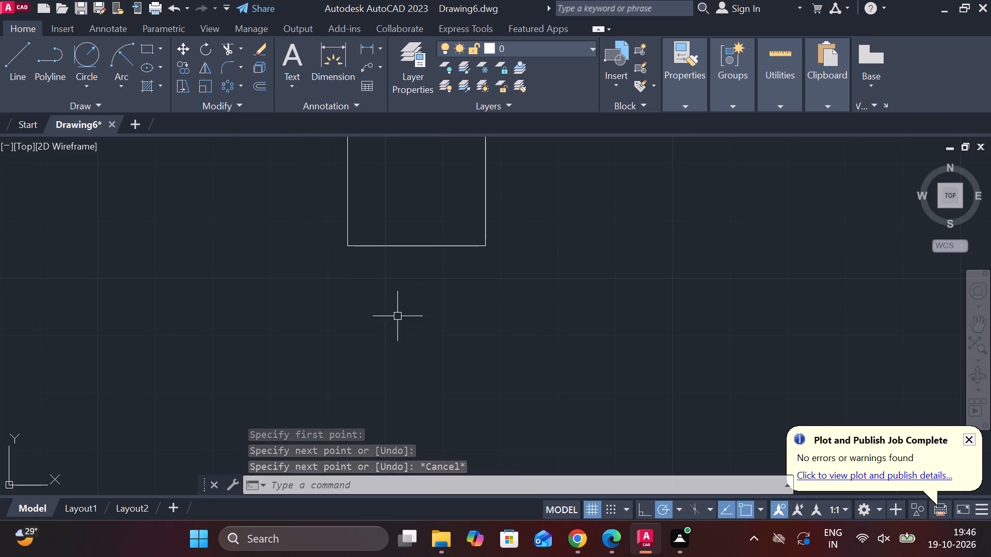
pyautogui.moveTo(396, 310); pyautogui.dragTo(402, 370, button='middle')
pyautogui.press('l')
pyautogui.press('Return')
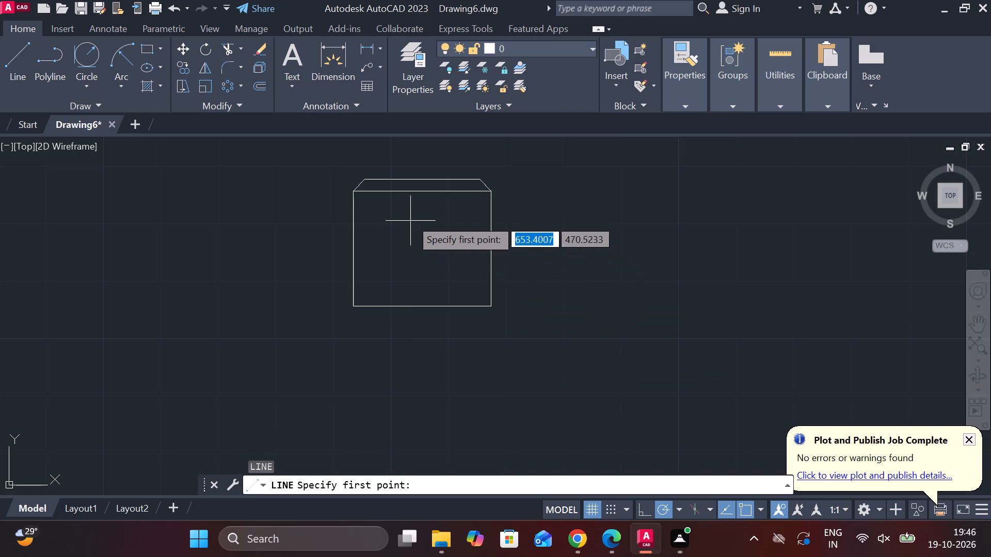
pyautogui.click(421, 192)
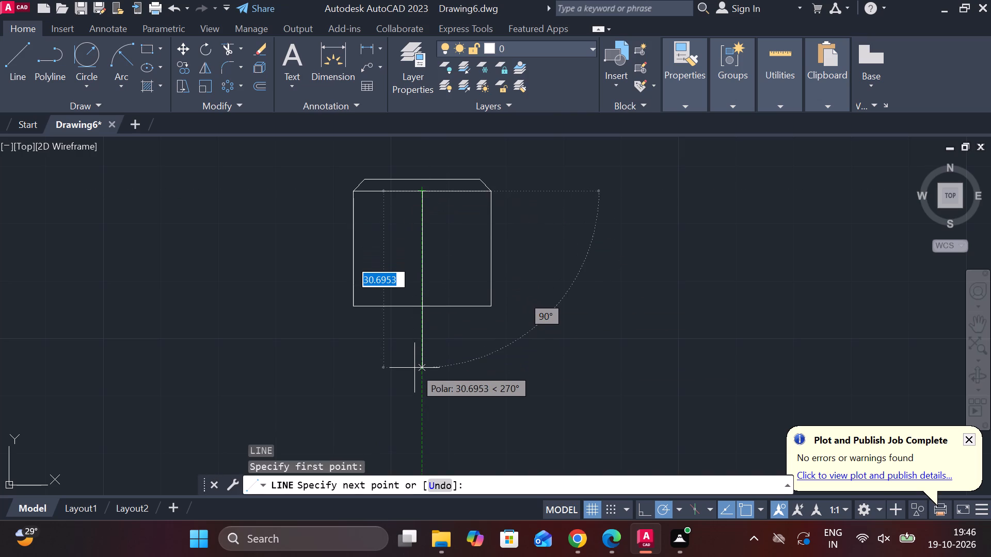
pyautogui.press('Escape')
# Draw a 75 mm vertical line downward from the midpoint of the chamfered rectangle's top edge.
pyautogui.press('l')
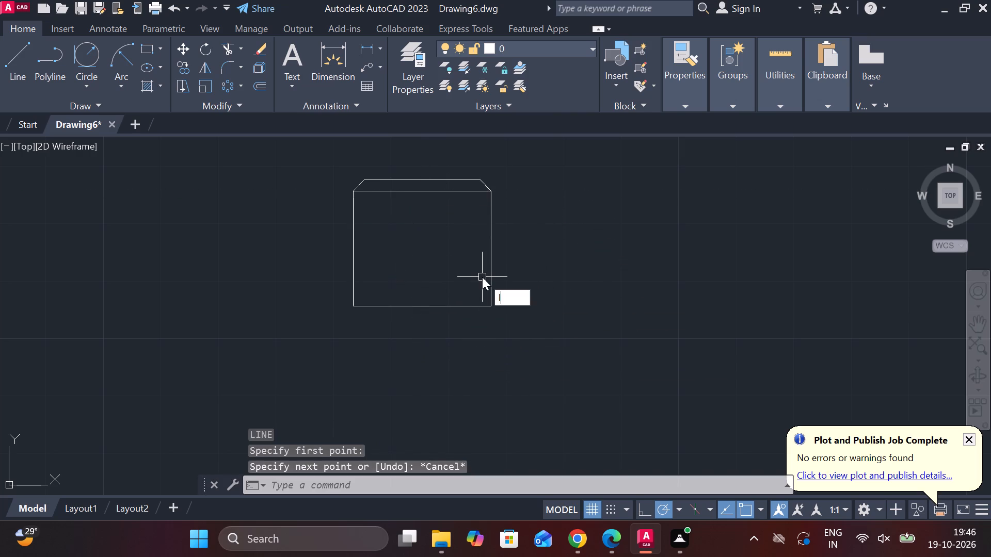
pyautogui.press('Return')
pyautogui.click(424, 181)
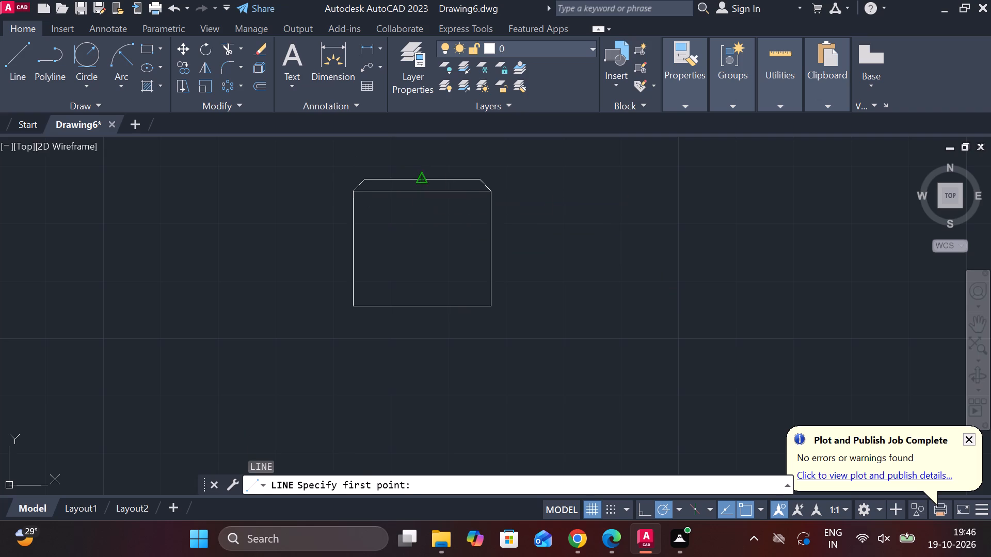
pyautogui.scroll(-1, 421, 372)
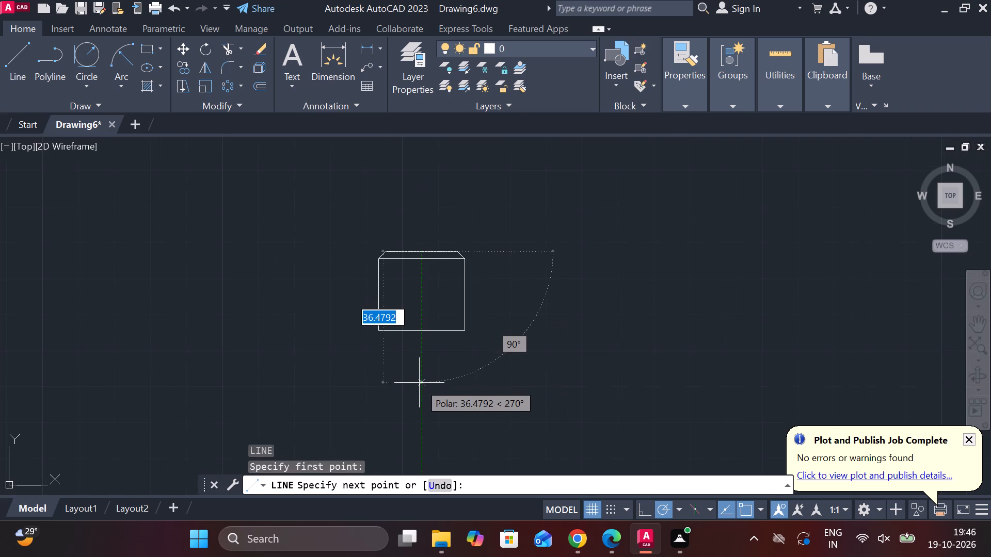
pyautogui.write('75')
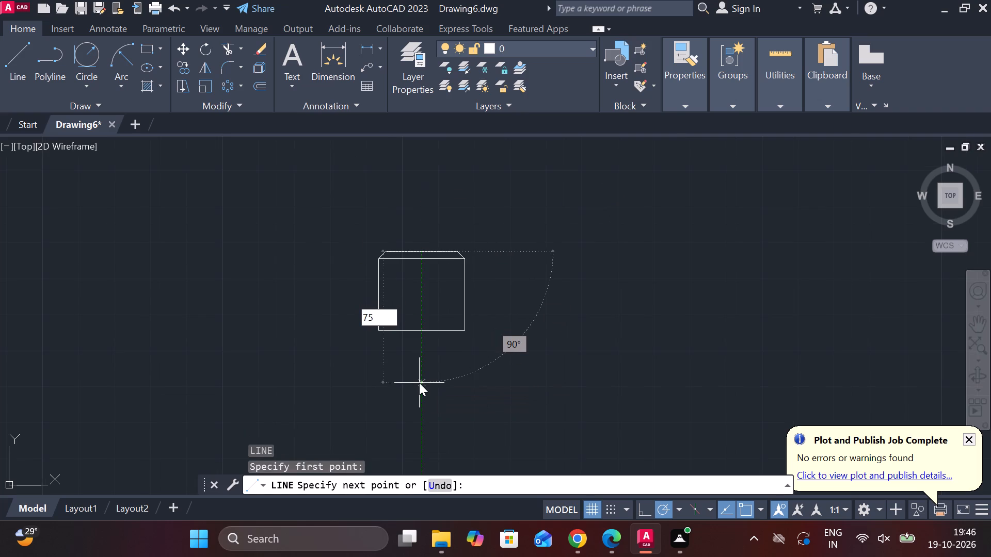
pyautogui.press('Return')
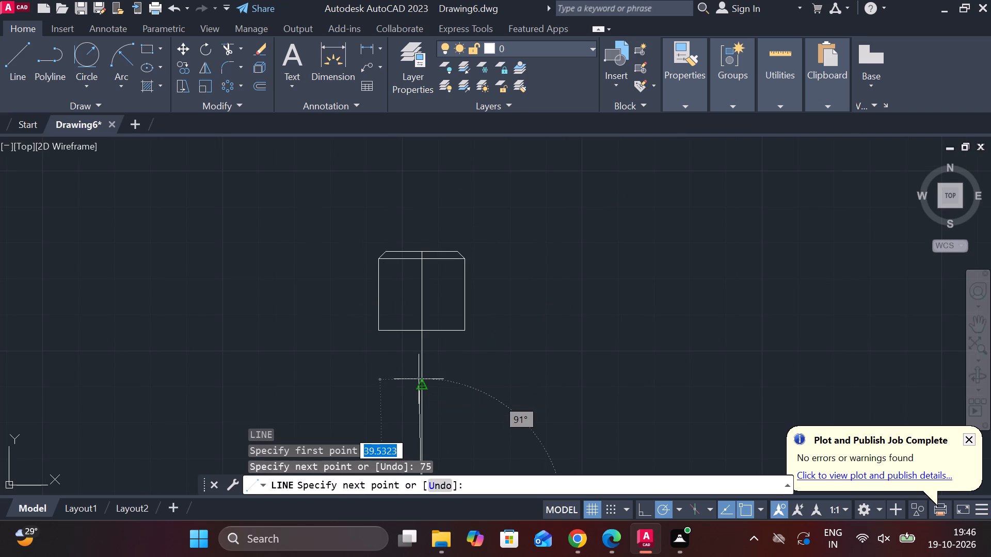
pyautogui.moveTo(419, 379); pyautogui.dragTo(364, 248, button='middle')
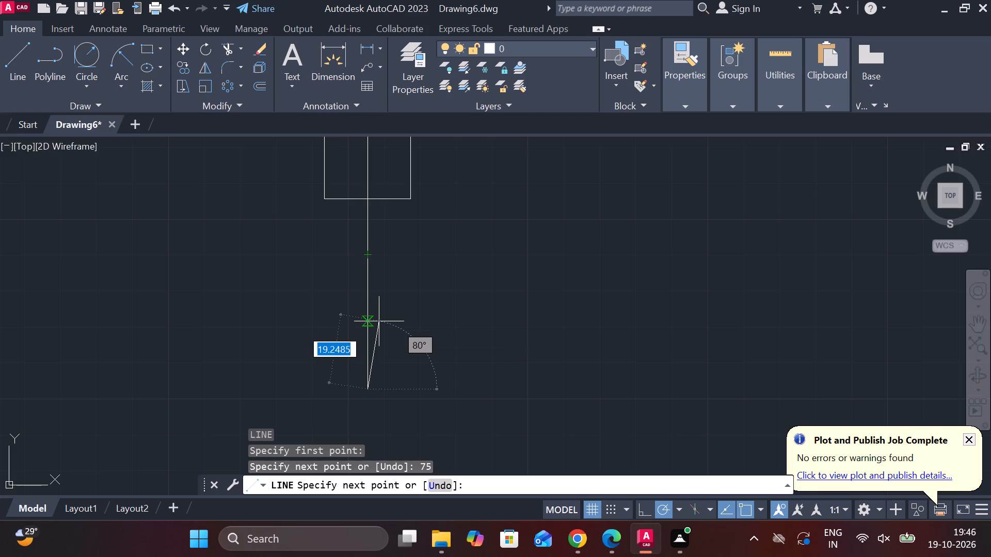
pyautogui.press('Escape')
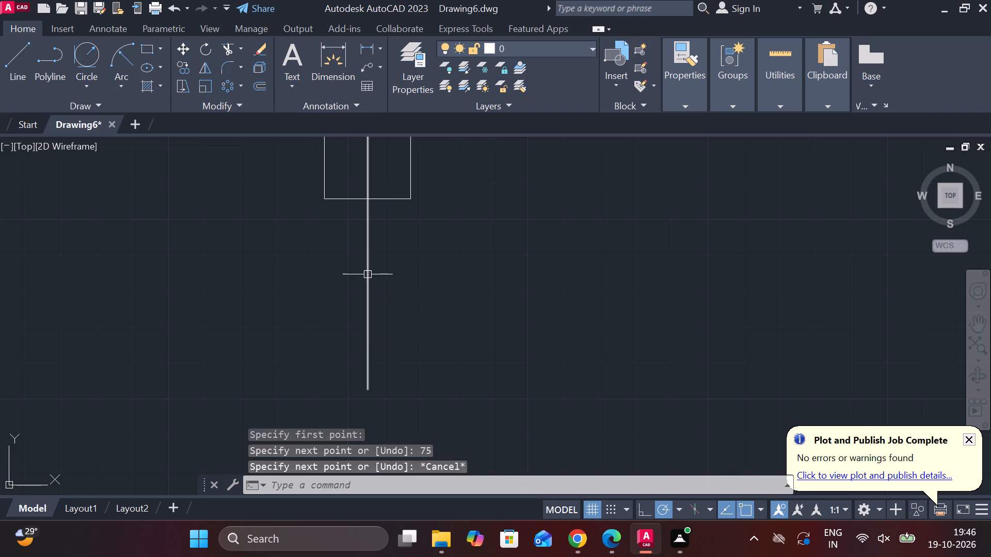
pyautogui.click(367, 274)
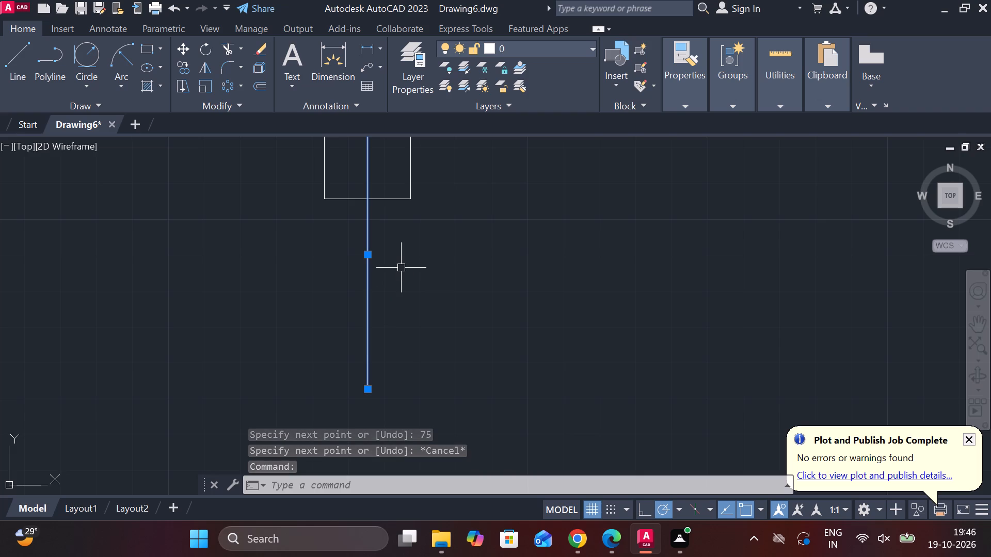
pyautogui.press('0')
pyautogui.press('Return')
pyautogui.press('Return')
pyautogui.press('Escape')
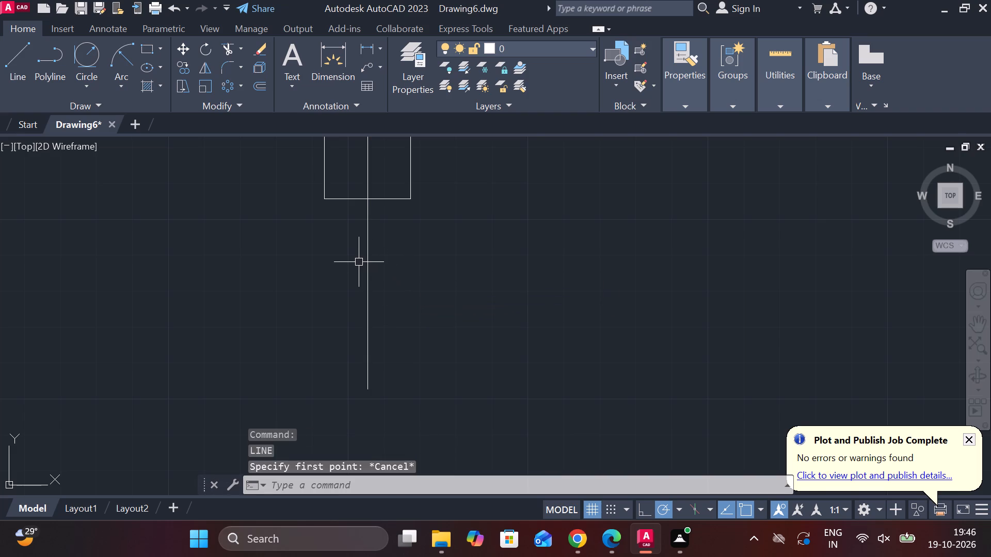
# Offset the 75 mm vertical centre line by 7.5 mm to both sides.
pyautogui.doubleClick(372, 258)
pyautogui.click(372, 263)
pyautogui.click(369, 263)
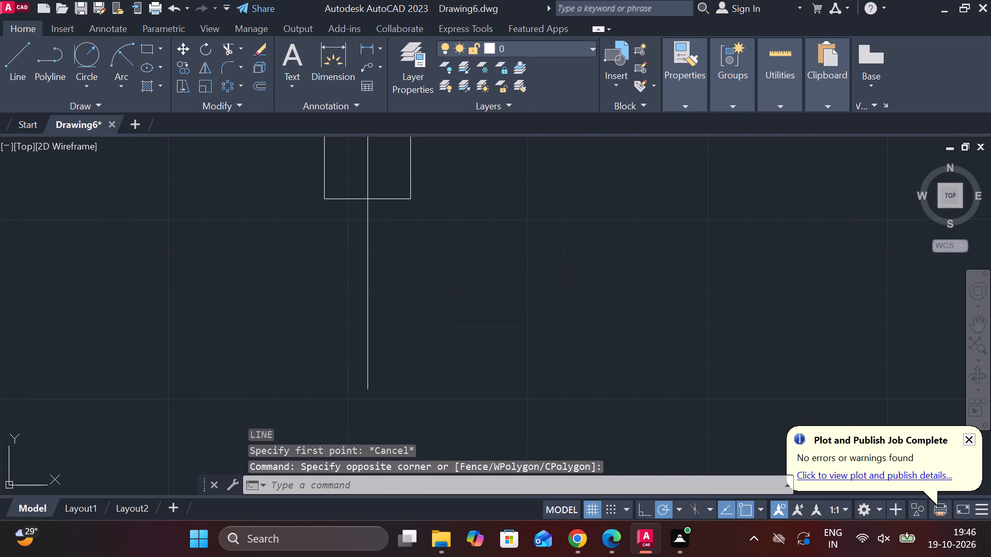
pyautogui.press('o')
pyautogui.press('Return')
pyautogui.press('Return')
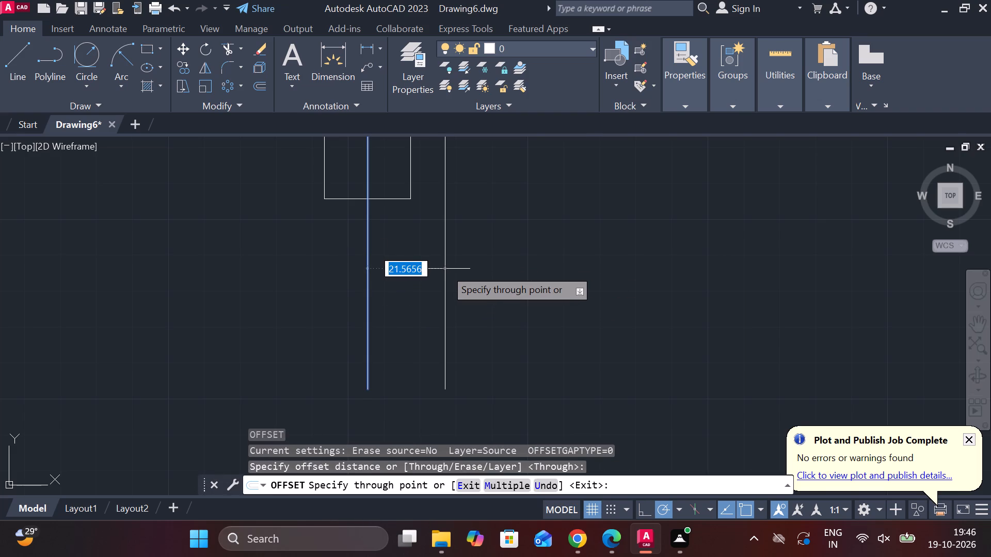
pyautogui.write('7.5')
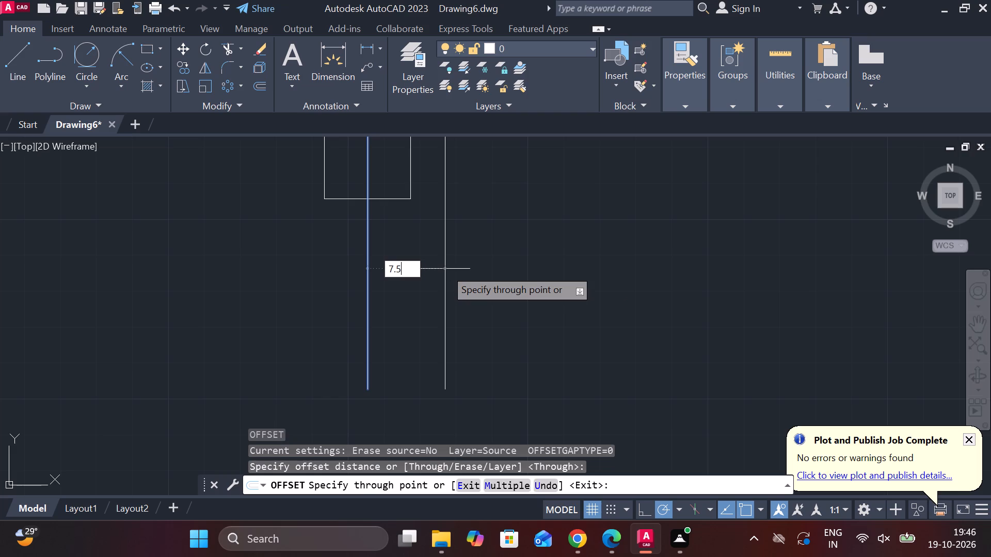
pyautogui.press('Return')
pyautogui.click(370, 277)
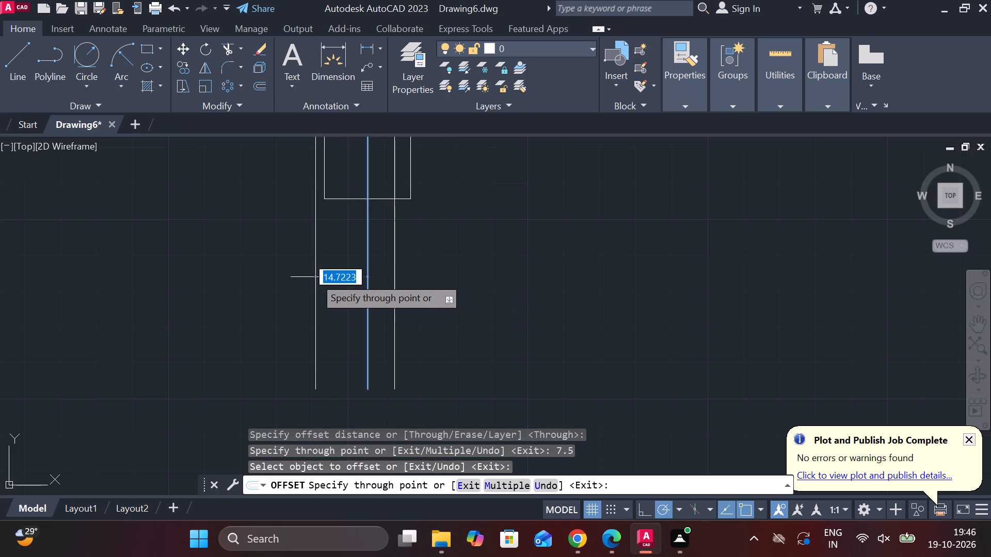
pyautogui.write('7.5')
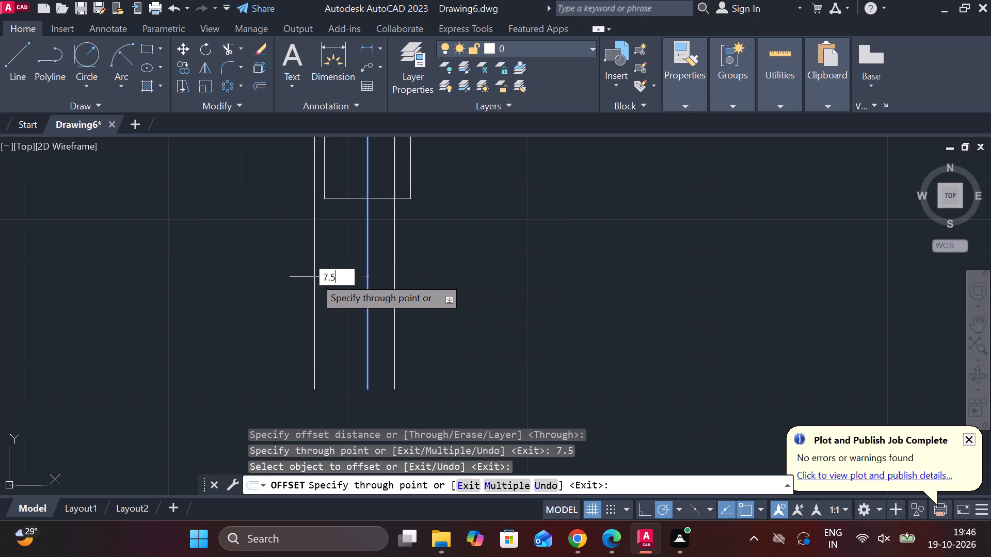
pyautogui.press('Return')
pyautogui.moveTo(430, 272); pyautogui.dragTo(431, 286, button='middle')
pyautogui.press('Escape')
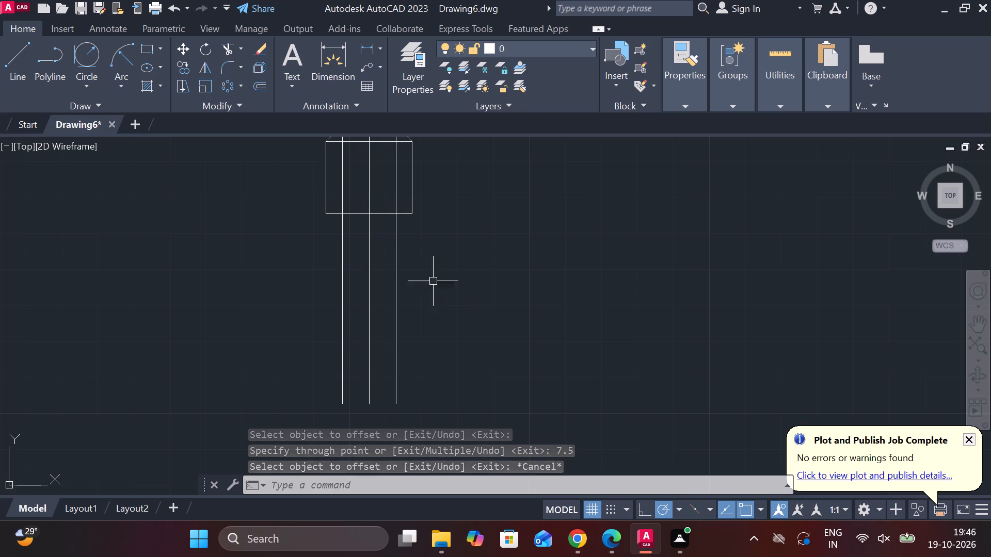
# Offset each of the two outer vertical shank lines inward by 1.5 mm.
pyautogui.click(398, 277)
pyautogui.press('o')
pyautogui.press('Return')
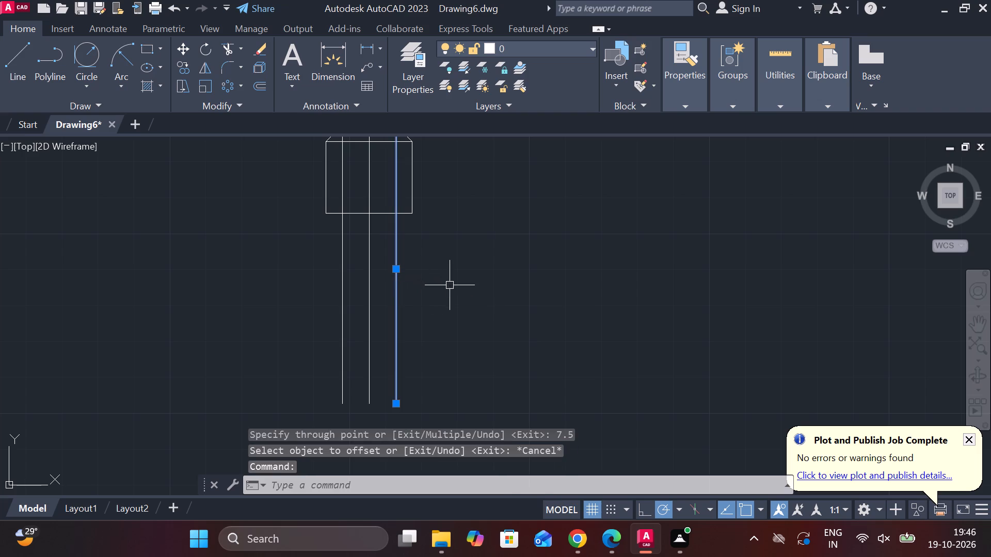
pyautogui.press('Return')
pyautogui.scroll(1, 393, 294)
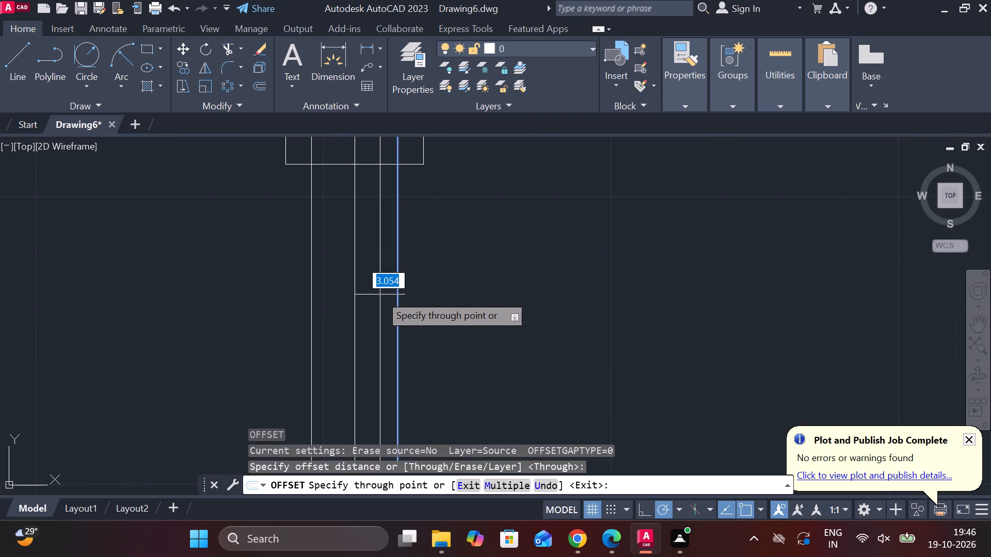
pyautogui.write('1.')
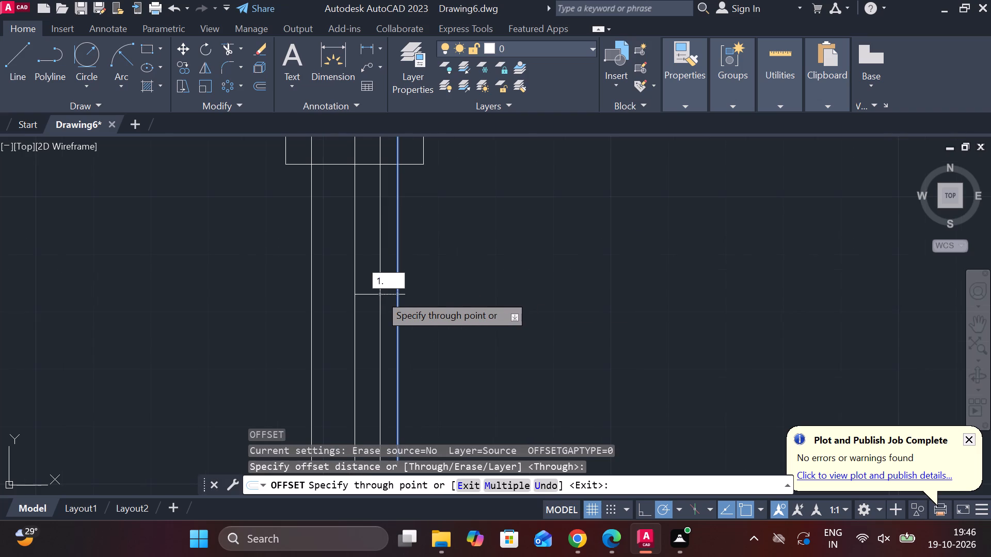
pyautogui.press('5')
pyautogui.press('Return')
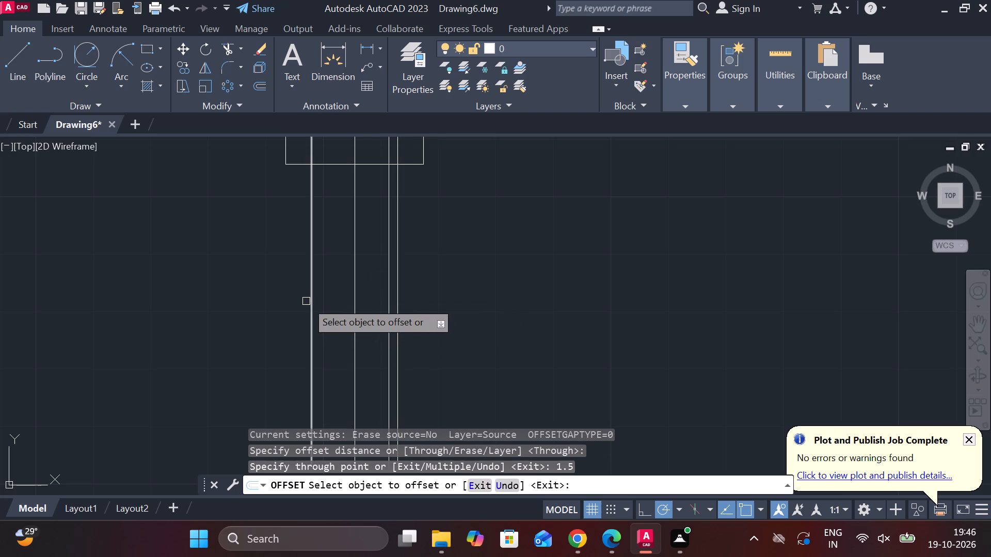
pyautogui.click(312, 292)
pyautogui.write('1.')
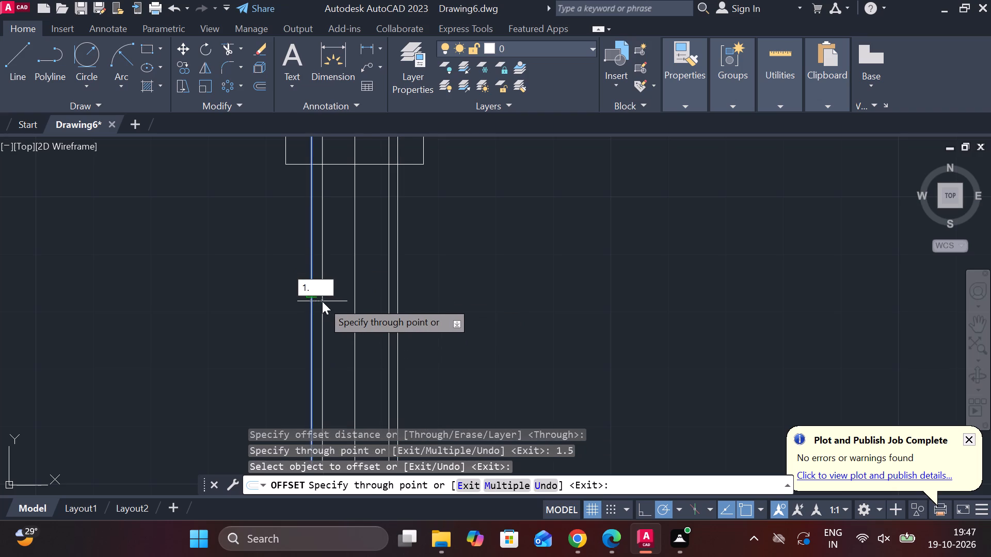
pyautogui.press('5')
pyautogui.press('Return')
pyautogui.moveTo(361, 244); pyautogui.dragTo(402, 349, button='middle')
pyautogui.press('Escape')
# Trim away the portions of the four offset lines that lie inside the chamfered head, including above the chamfer line.
pyautogui.write('tr')
pyautogui.press('space')
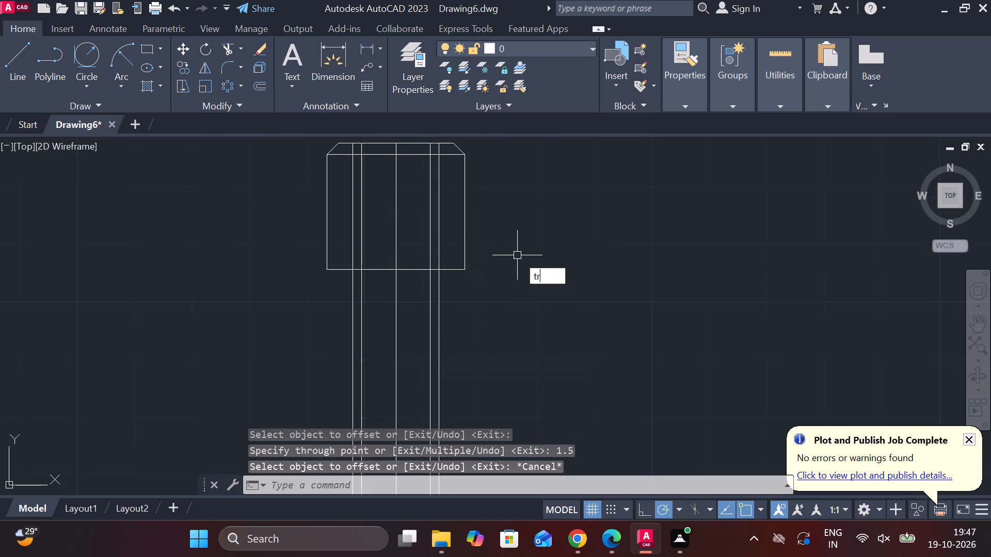
pyautogui.moveTo(454, 225); pyautogui.dragTo(409, 211)
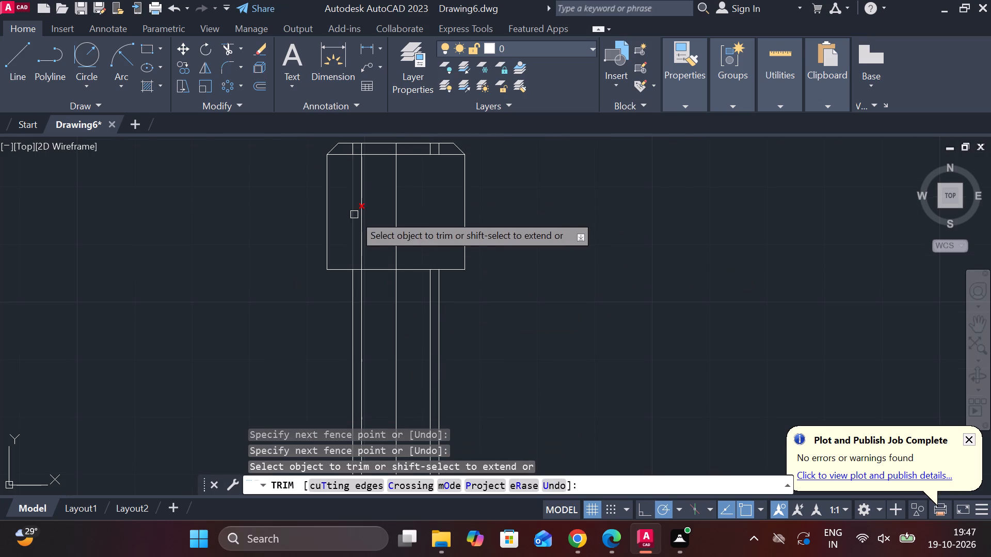
pyautogui.moveTo(368, 209); pyautogui.dragTo(348, 224)
pyautogui.scroll(2, 351, 147)
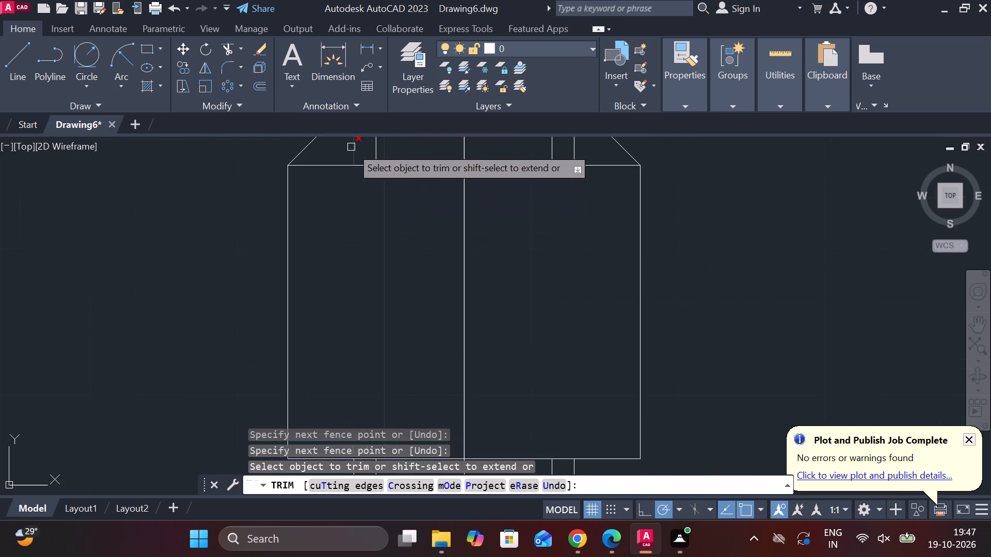
pyautogui.click(355, 155)
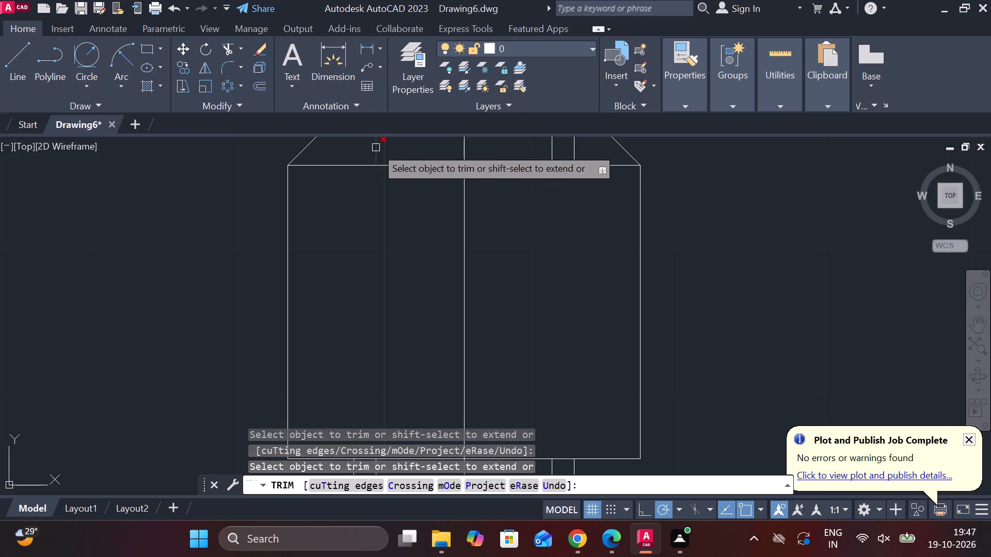
pyautogui.click(376, 148)
pyautogui.moveTo(495, 151); pyautogui.dragTo(581, 153)
pyautogui.scroll(-2, 579, 191)
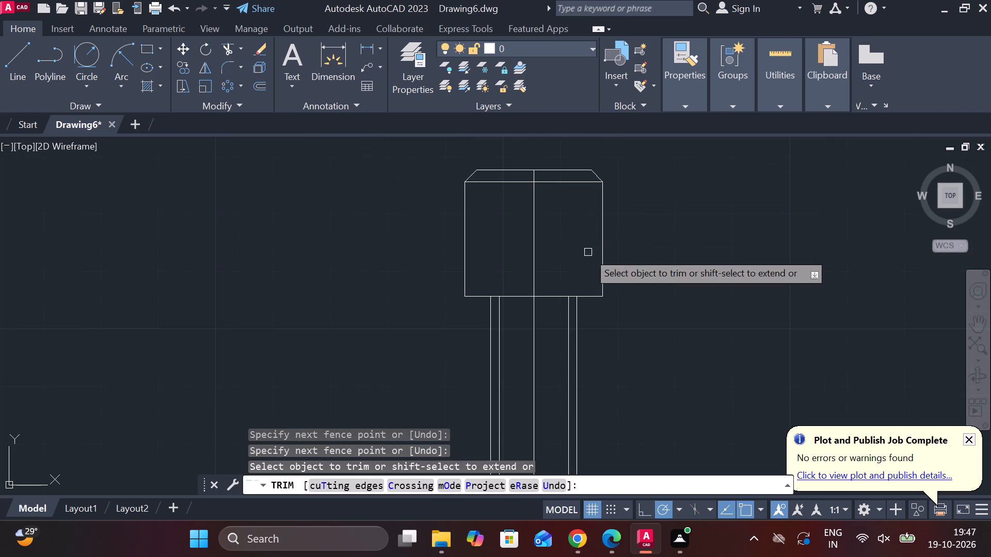
pyautogui.moveTo(626, 336); pyautogui.dragTo(592, 88, button='middle')
pyautogui.scroll(-1, 658, 221)
pyautogui.scroll(1, 629, 277)
pyautogui.press('Escape')
# Draw a horizontal line closing the shank's bottom, joining the lower ends of the two outer vertical lines.
pyautogui.press('l')
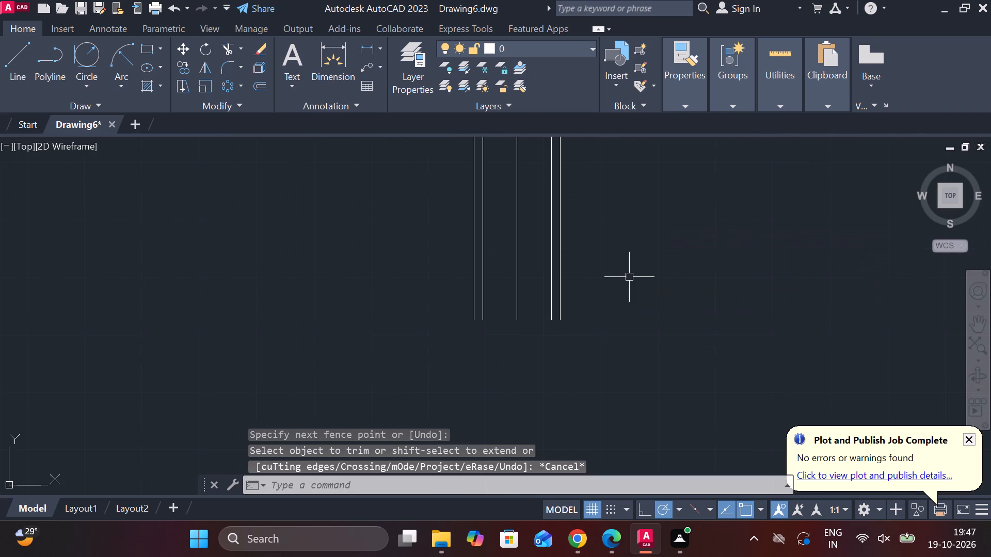
pyautogui.press('Return')
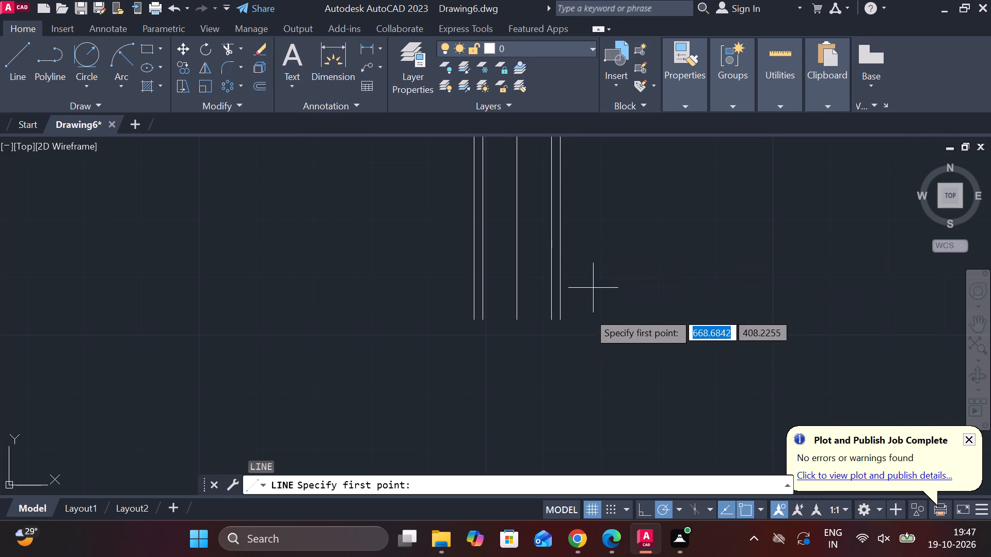
pyautogui.scroll(1, 555, 333)
pyautogui.scroll(1, 413, 327)
pyautogui.click(433, 308)
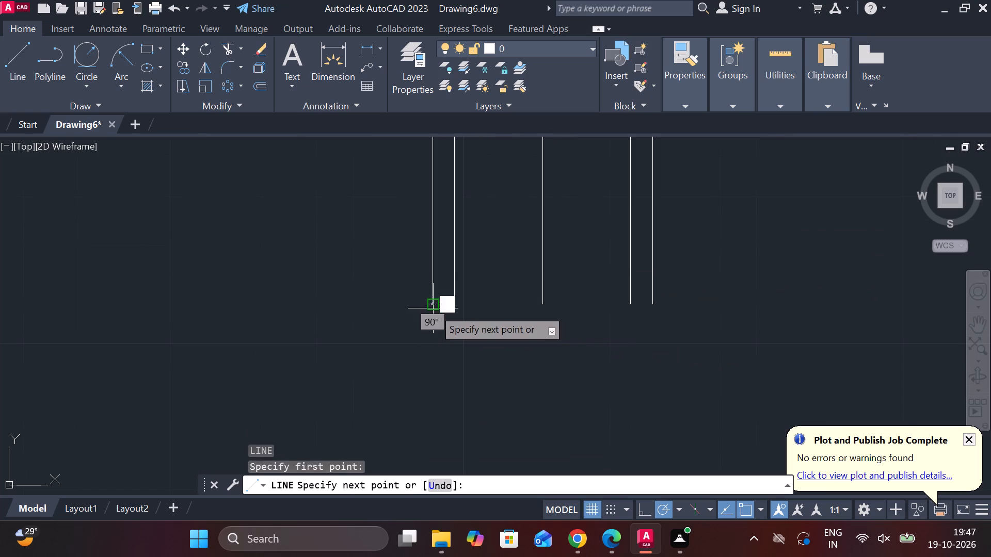
pyautogui.click(648, 304)
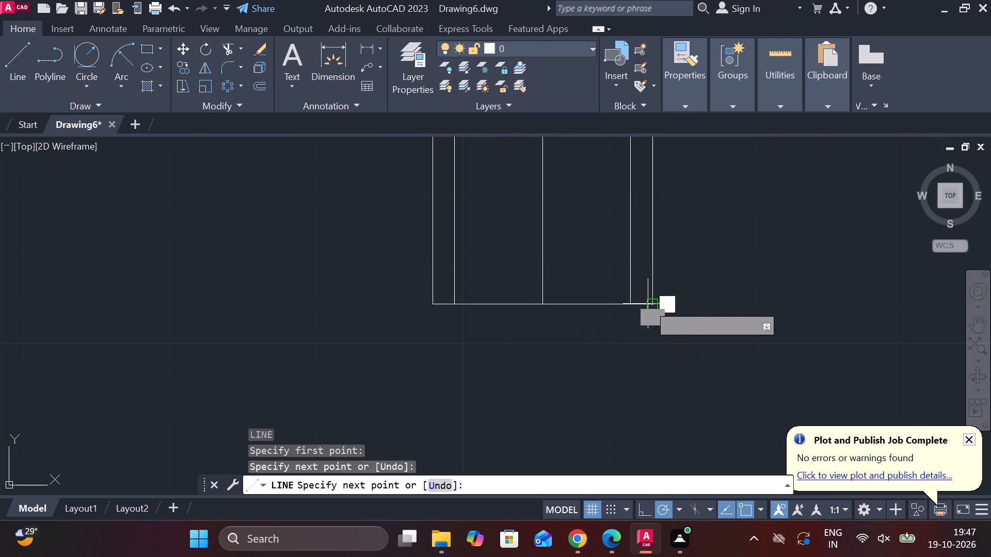
pyautogui.scroll(-1, 622, 307)
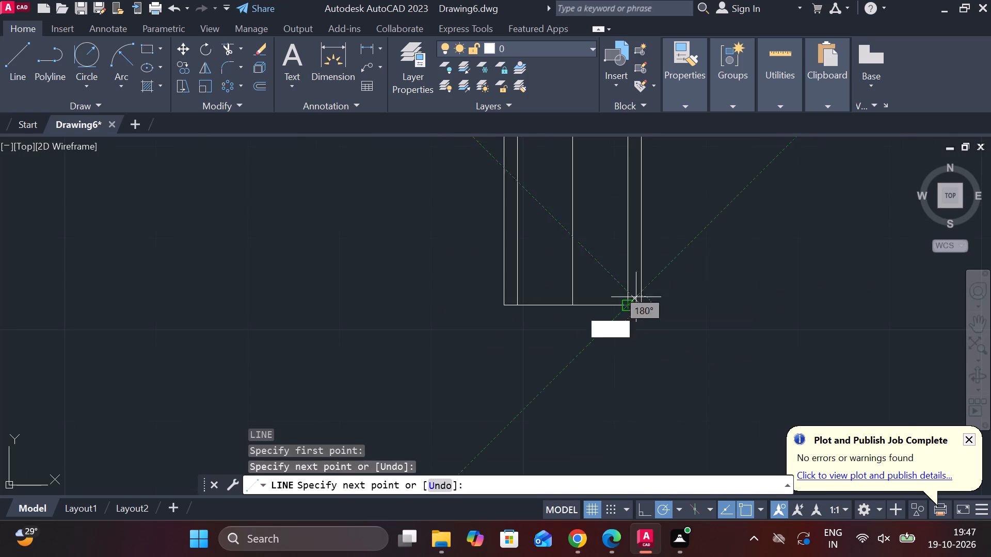
pyautogui.press('Escape')
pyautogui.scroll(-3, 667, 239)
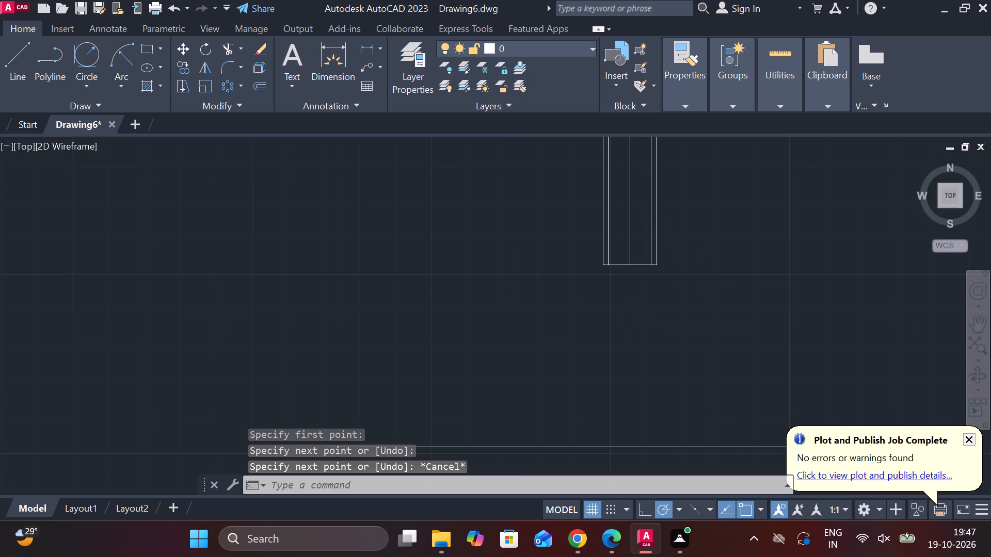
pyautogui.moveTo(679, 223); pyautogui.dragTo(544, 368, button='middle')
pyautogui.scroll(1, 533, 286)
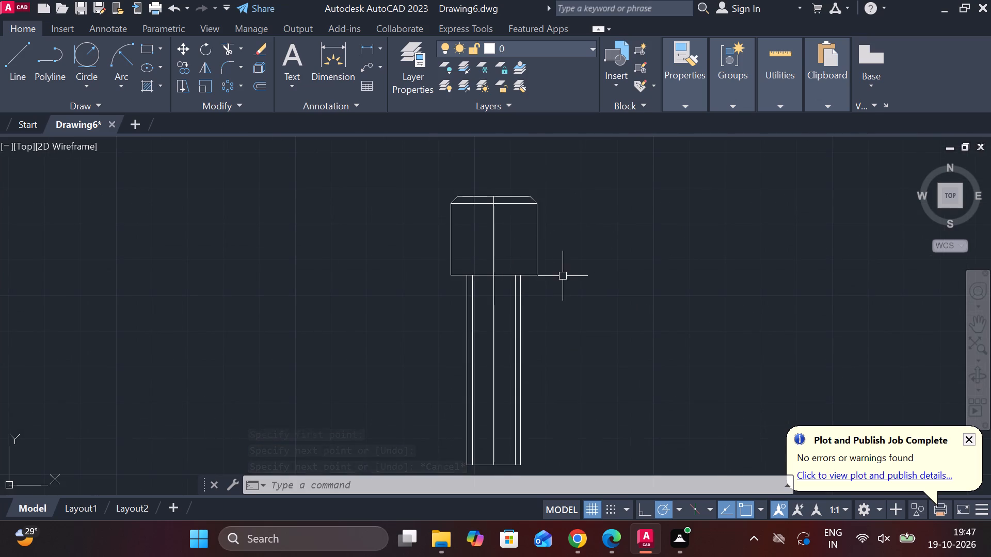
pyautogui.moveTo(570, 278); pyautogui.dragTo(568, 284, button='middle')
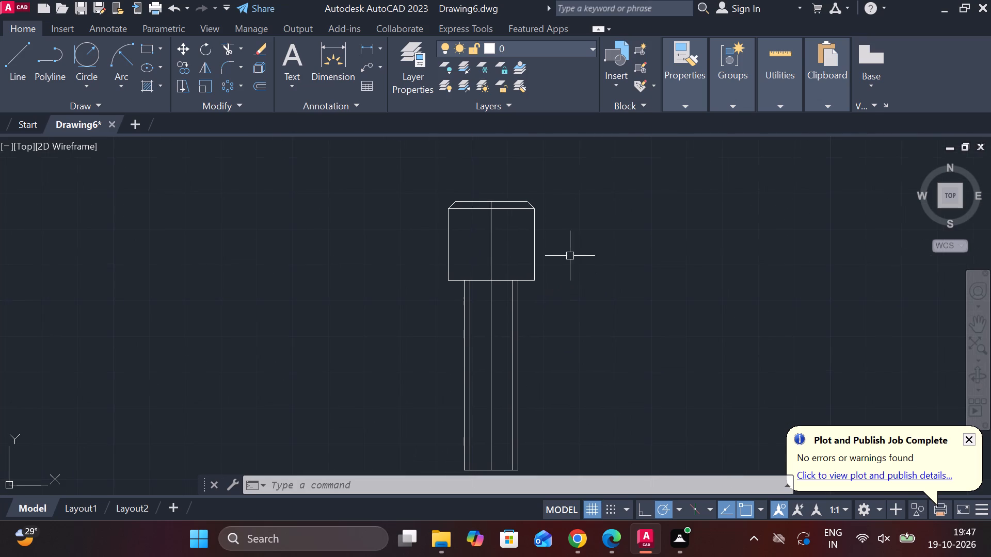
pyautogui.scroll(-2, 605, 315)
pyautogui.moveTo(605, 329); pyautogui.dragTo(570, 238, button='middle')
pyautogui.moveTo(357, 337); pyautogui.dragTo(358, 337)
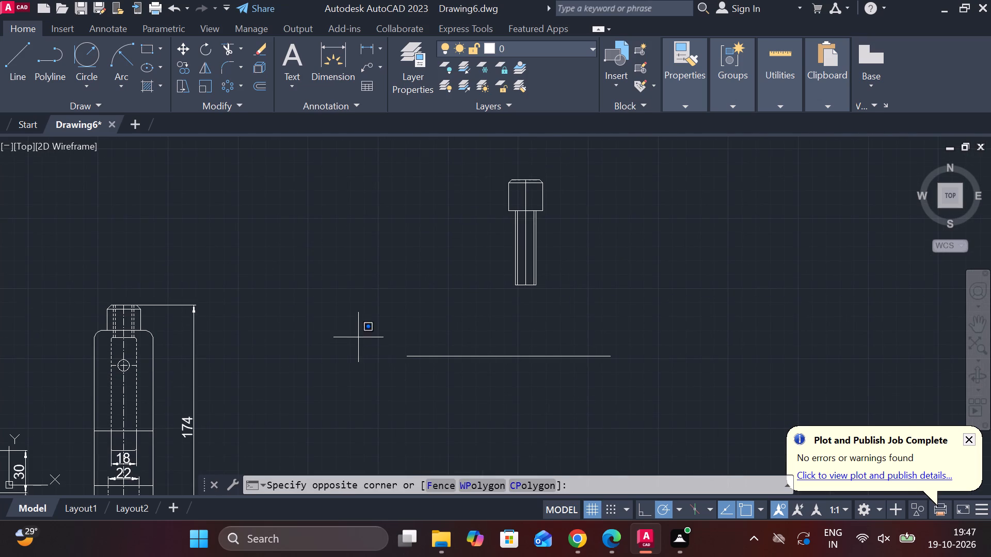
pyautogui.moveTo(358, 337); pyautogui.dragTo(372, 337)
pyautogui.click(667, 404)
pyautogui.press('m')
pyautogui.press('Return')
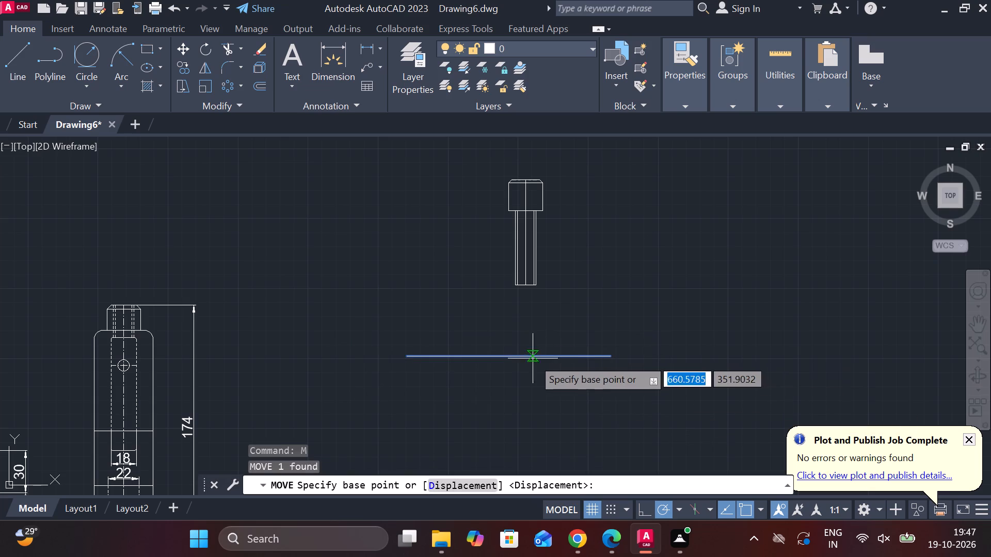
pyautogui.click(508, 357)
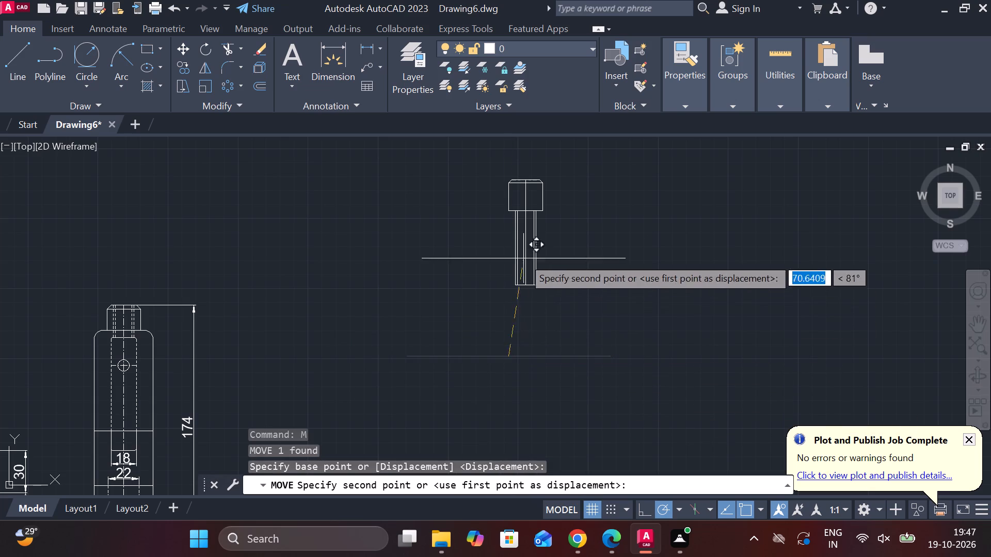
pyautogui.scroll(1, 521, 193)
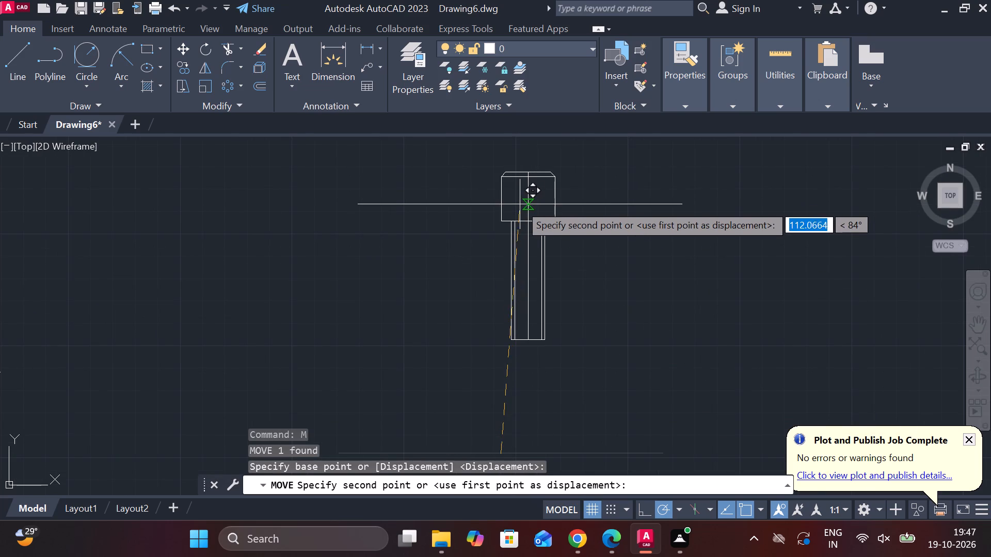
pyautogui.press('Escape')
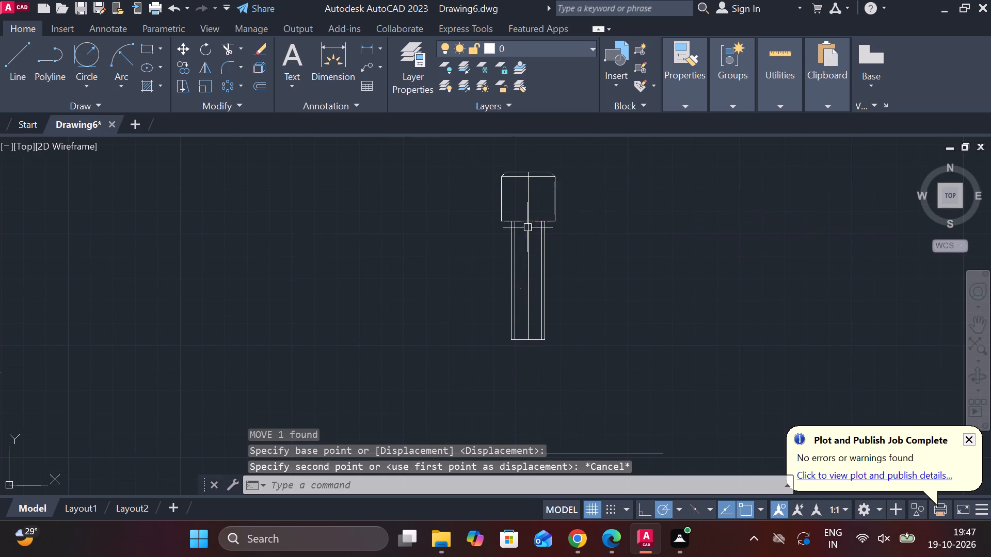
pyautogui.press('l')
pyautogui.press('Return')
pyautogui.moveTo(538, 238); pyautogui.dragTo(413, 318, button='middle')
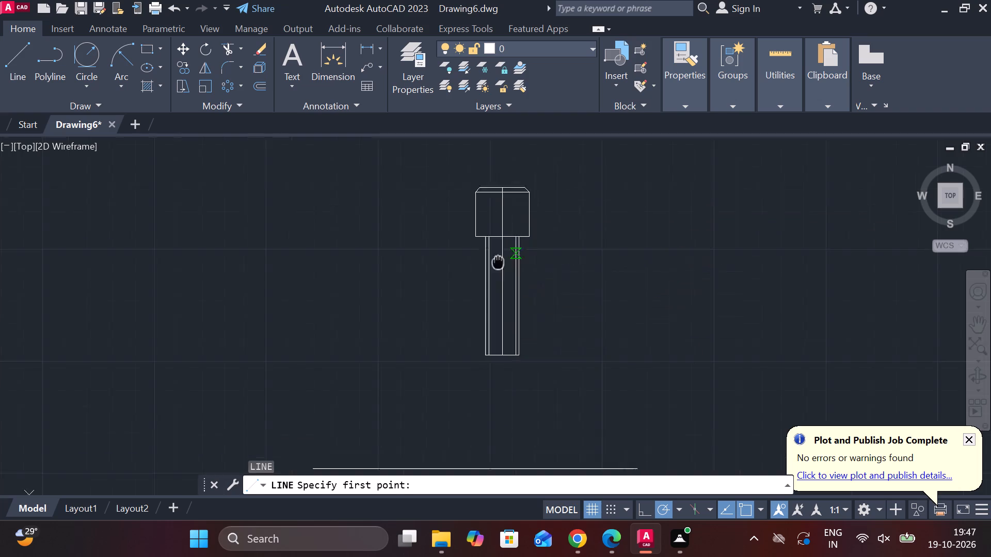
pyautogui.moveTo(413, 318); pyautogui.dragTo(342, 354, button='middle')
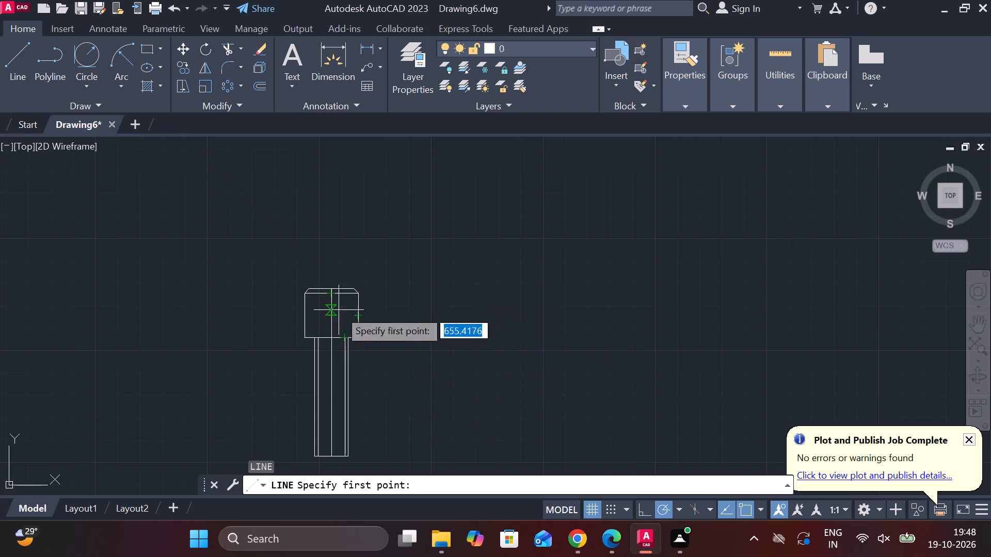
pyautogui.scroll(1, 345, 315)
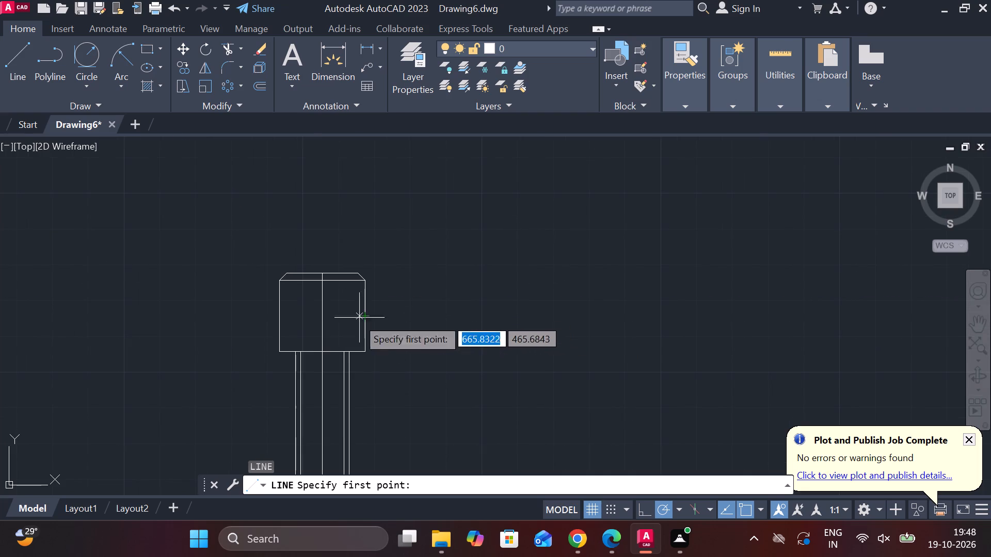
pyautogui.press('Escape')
# Draw a horizontal line across the head, joining the midpoints of its two vertical sides.
pyautogui.press('l')
pyautogui.press('Return')
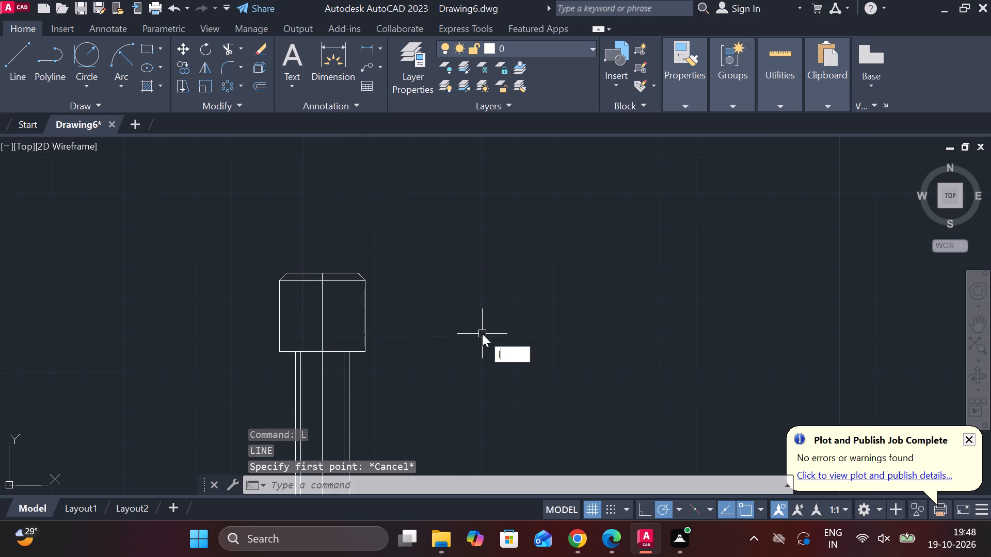
pyautogui.click(282, 319)
pyautogui.click(363, 317)
pyautogui.press('Escape')
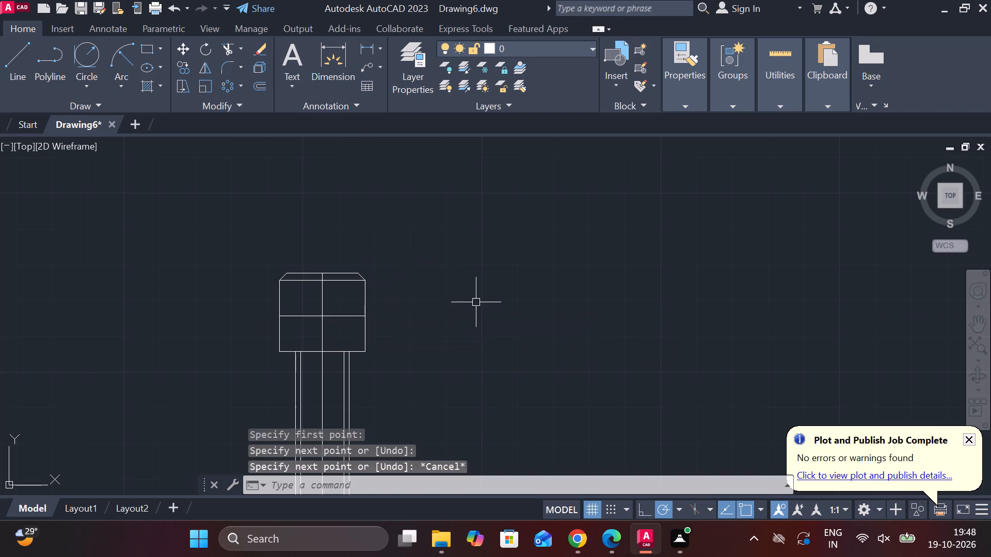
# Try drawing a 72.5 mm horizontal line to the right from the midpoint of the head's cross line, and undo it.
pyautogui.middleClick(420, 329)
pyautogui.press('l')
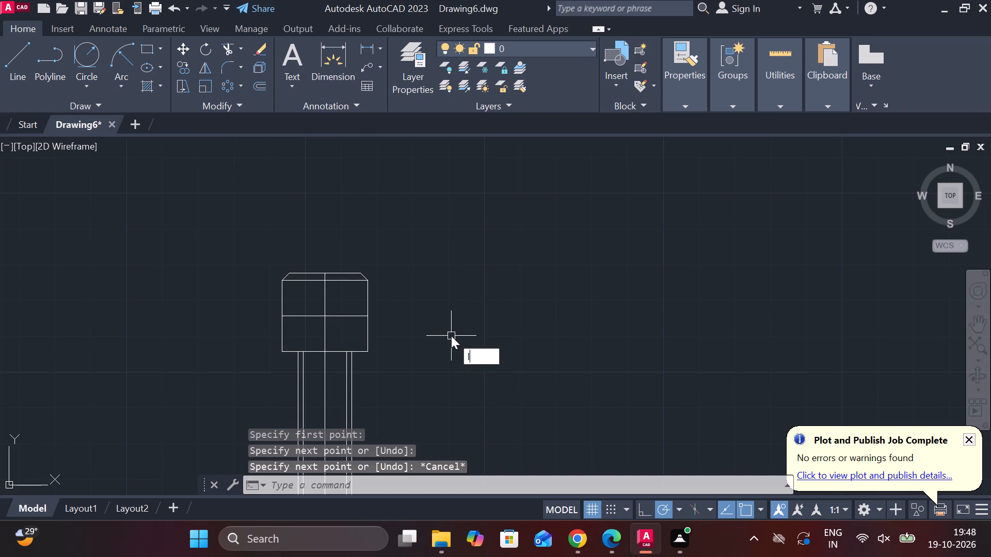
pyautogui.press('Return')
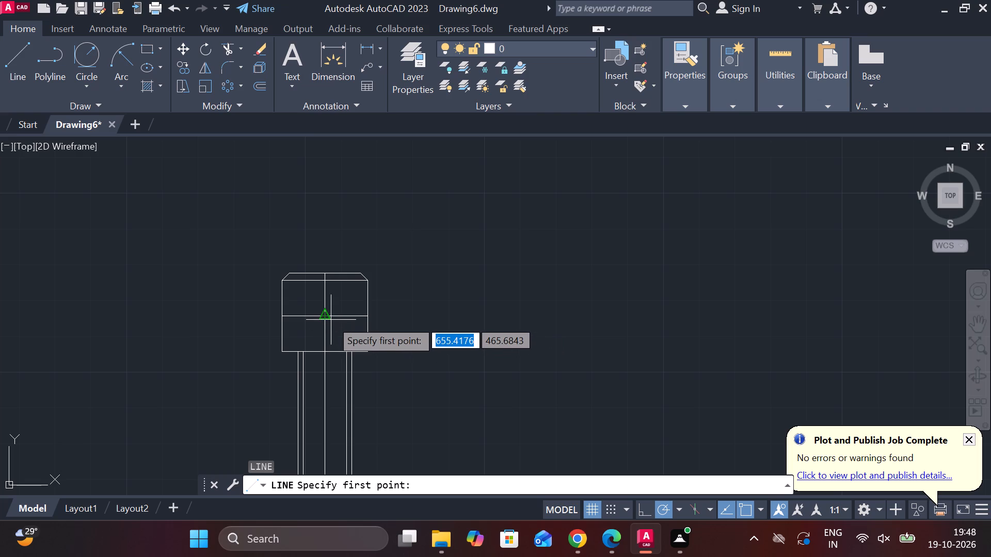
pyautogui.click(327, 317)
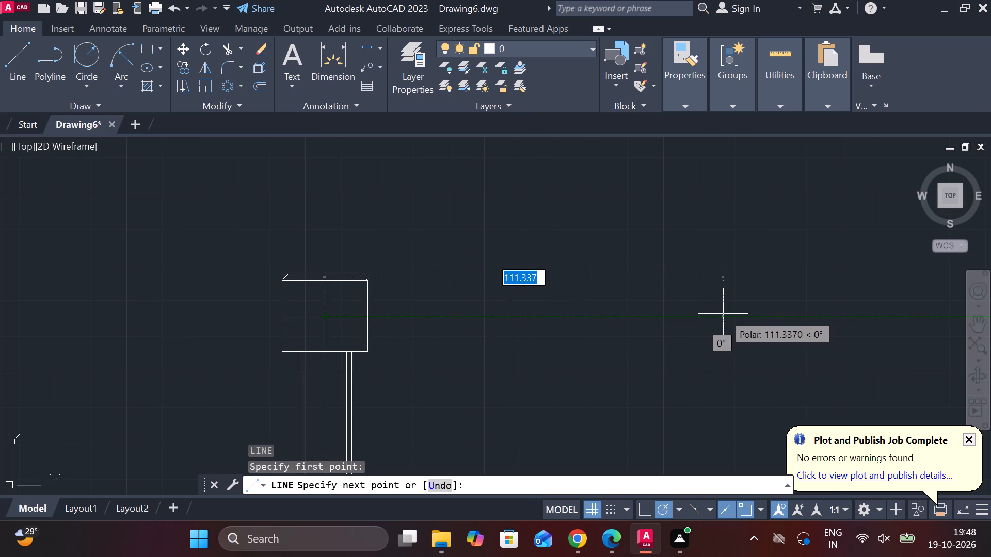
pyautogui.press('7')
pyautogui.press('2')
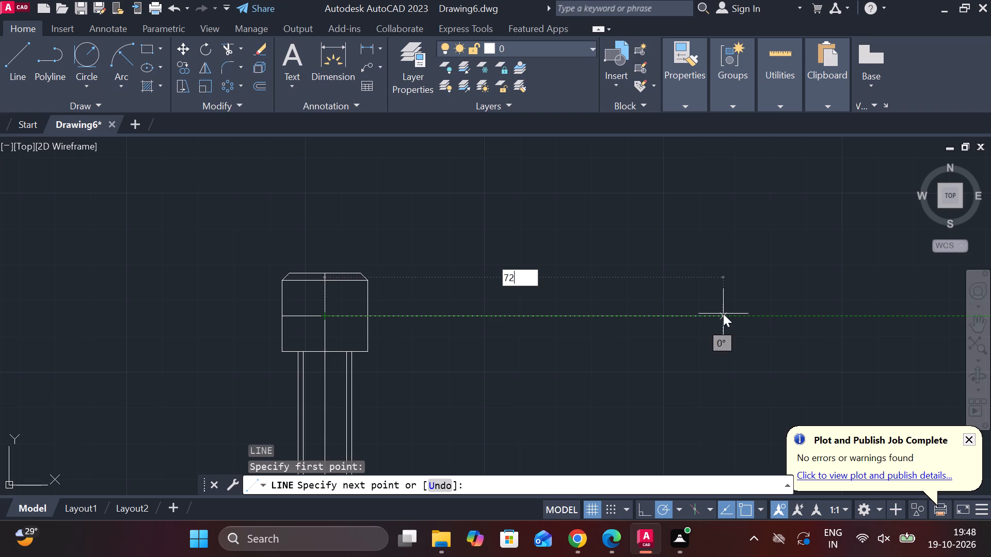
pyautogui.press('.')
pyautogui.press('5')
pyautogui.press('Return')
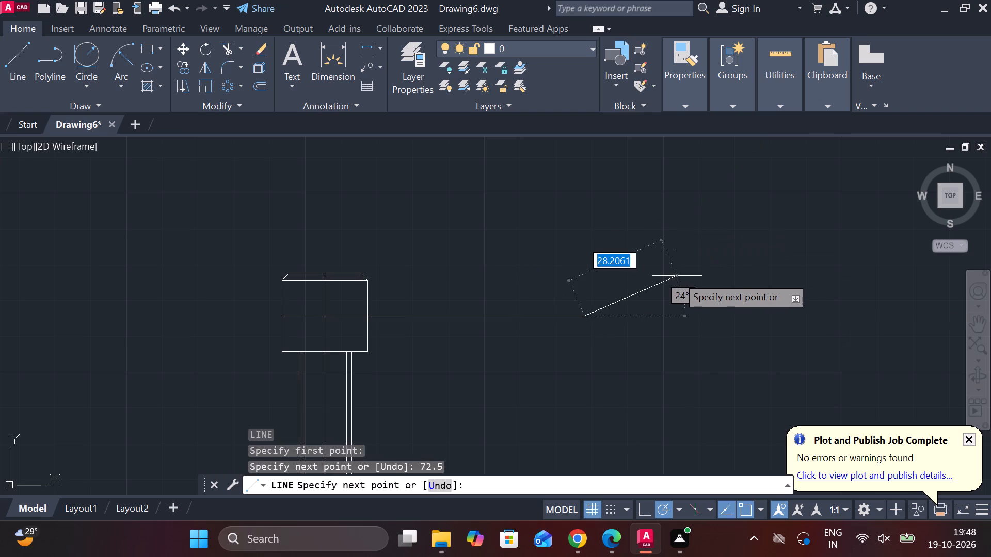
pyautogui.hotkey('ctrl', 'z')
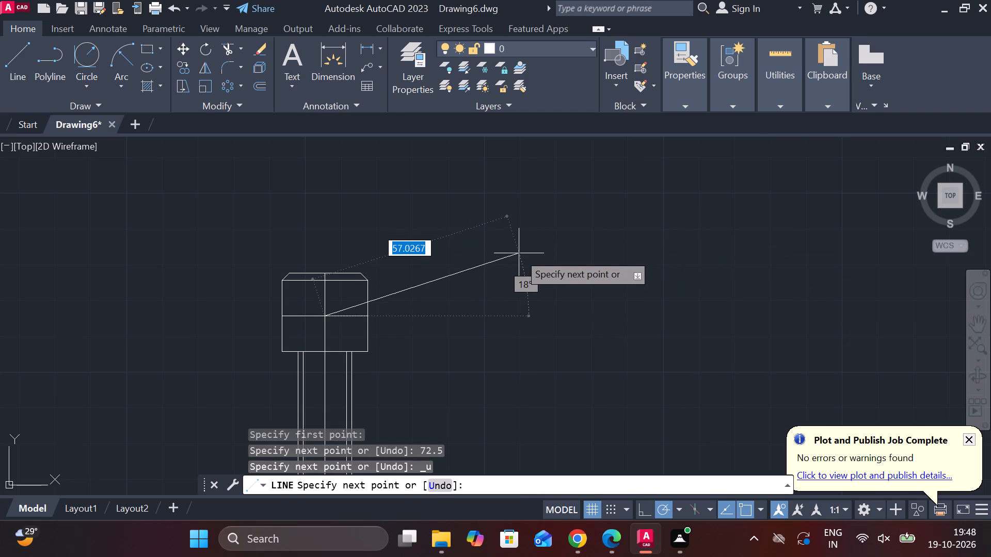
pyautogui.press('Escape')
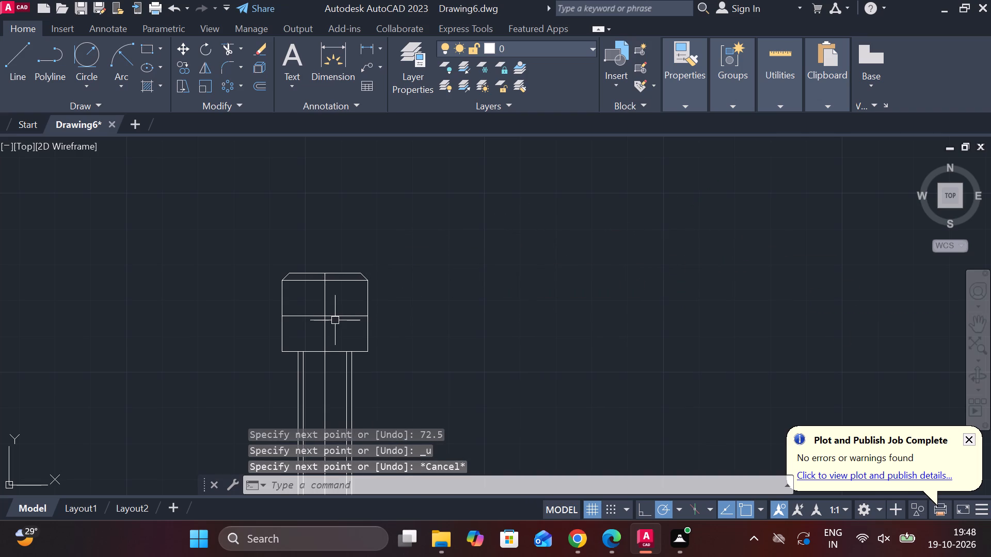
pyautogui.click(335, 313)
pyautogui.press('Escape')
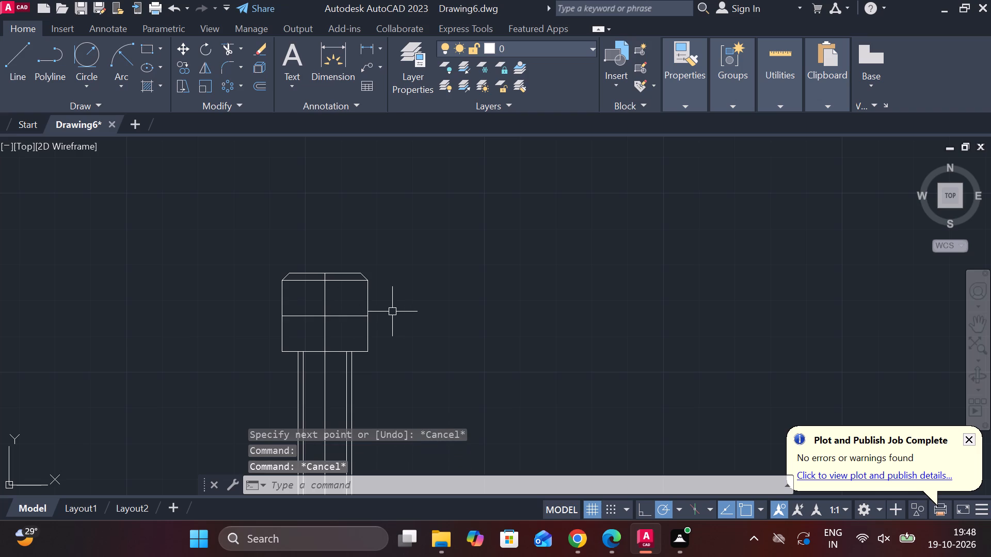
# Draw a 72.5 mm horizontal line to the right from the midpoint of the head's cross line.
pyautogui.press('l')
pyautogui.press('Return')
pyautogui.click(329, 318)
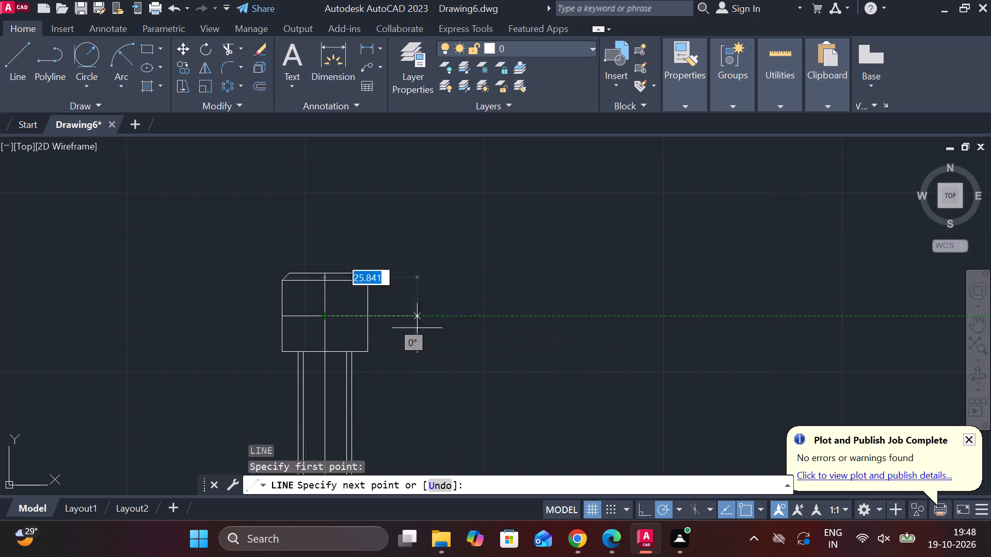
pyautogui.write('72.')
pyautogui.press('5')
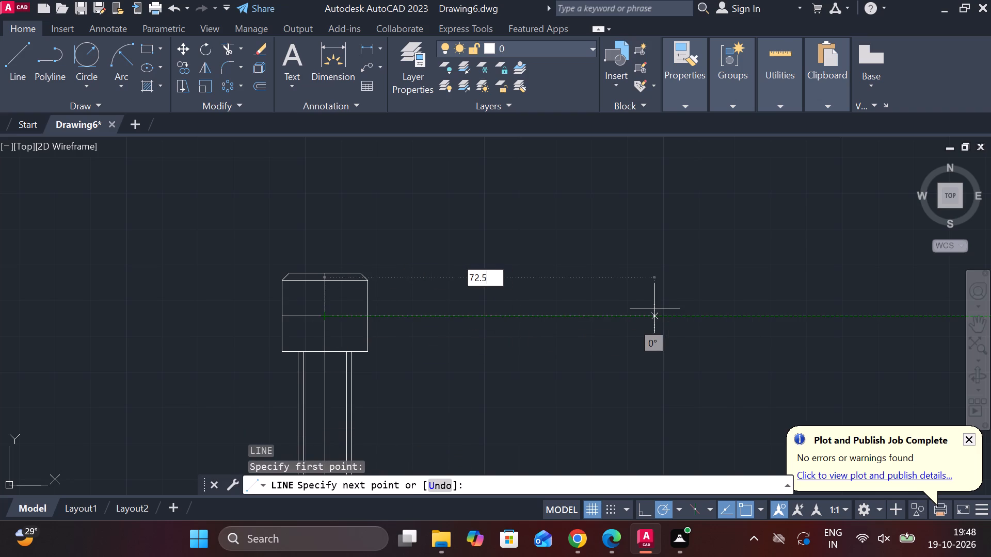
pyautogui.press('Return')
pyautogui.press('Escape')
# Erase the short horizontal cross line that spans the head.
pyautogui.moveTo(387, 354); pyautogui.dragTo(473, 359, button='middle')
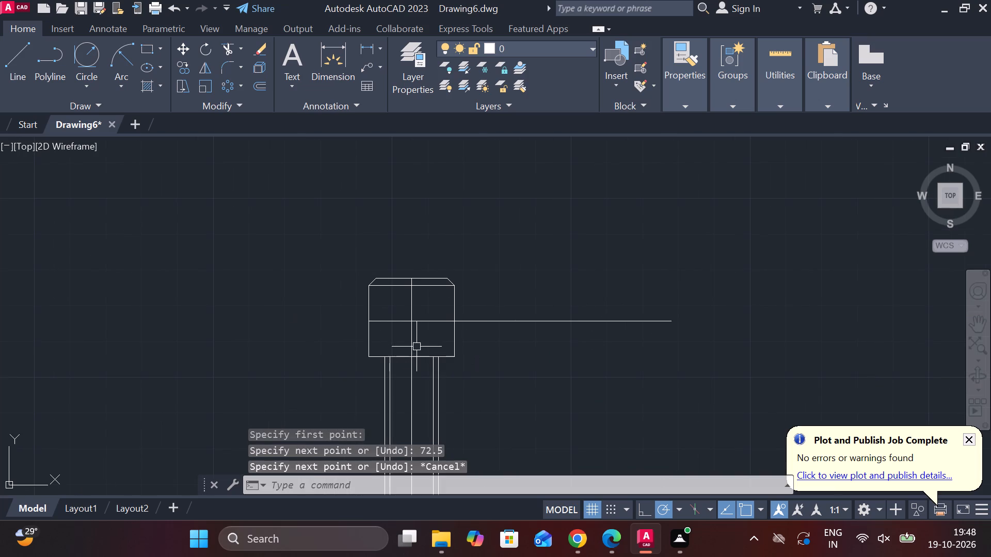
pyautogui.click(396, 323)
pyautogui.write('e')
pyautogui.press('space')
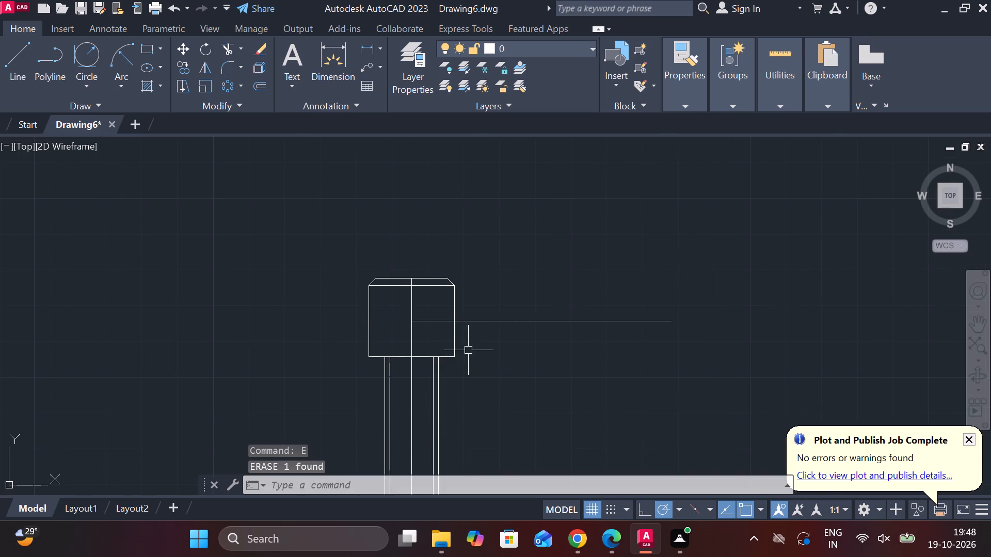
# Lengthen the 72.5 mm horizontal line by another 72.5 mm to the left from its end at the head's centre.
pyautogui.doubleClick(440, 326)
pyautogui.click(444, 323)
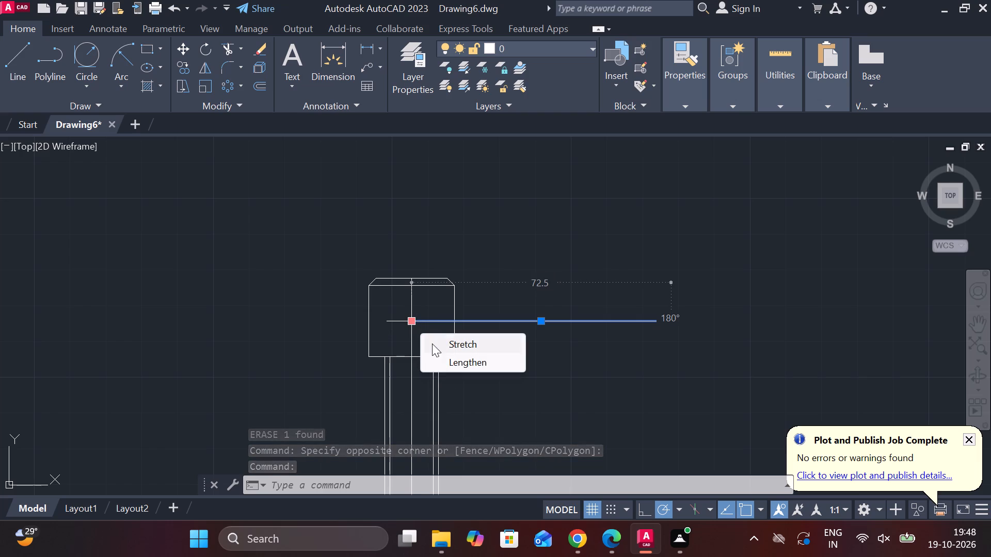
pyautogui.click(447, 361)
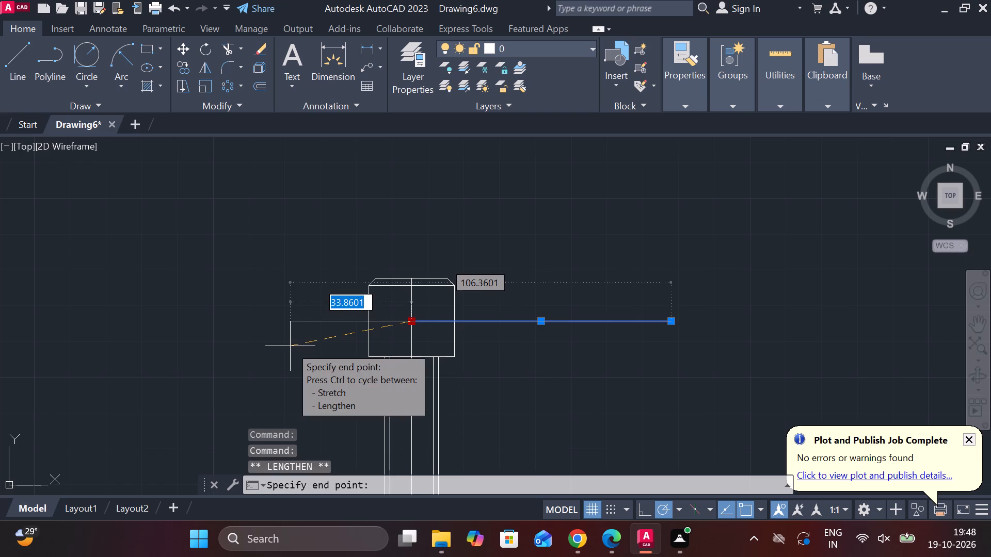
pyautogui.press('7')
pyautogui.press('2')
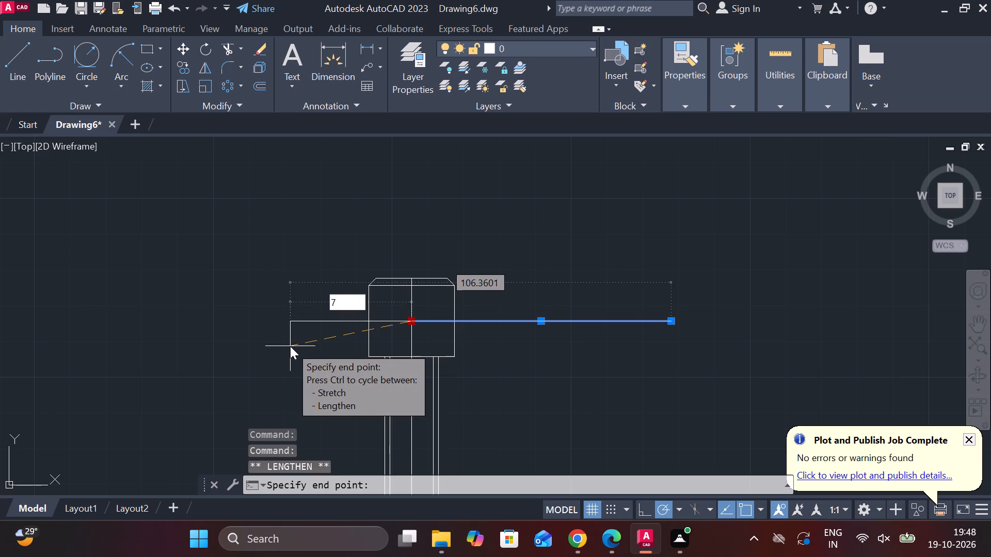
pyautogui.write('.5')
pyautogui.press('Return')
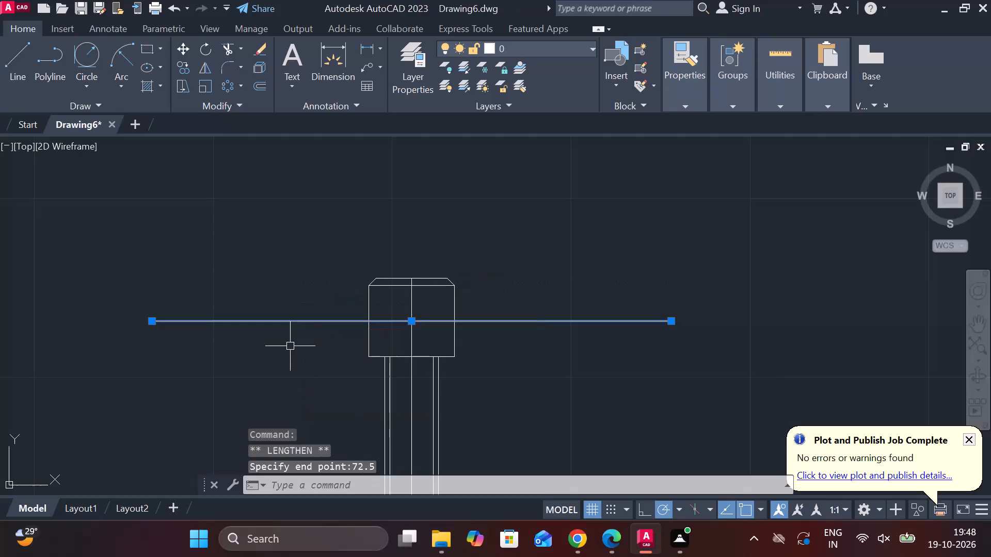
pyautogui.scroll(-1, 544, 343)
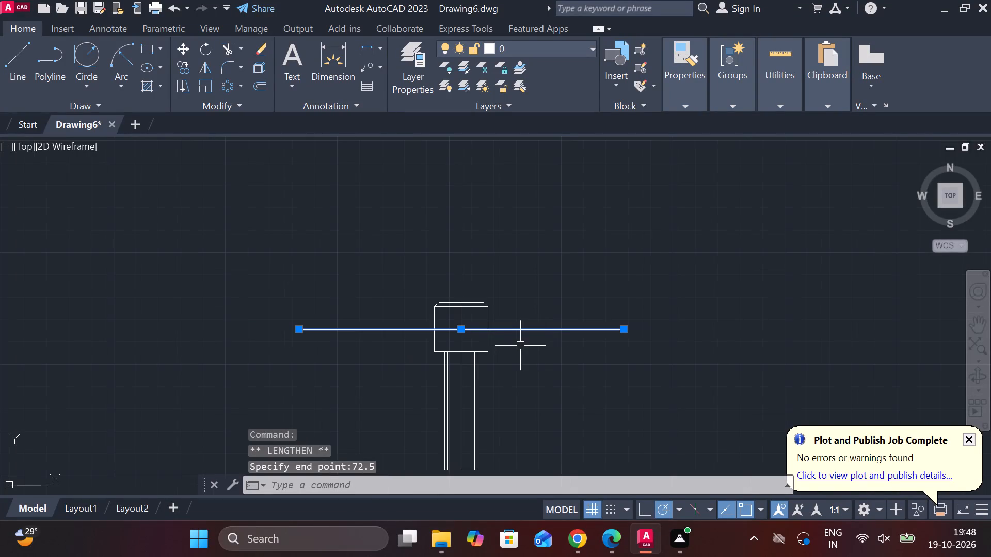
pyautogui.press('Escape')
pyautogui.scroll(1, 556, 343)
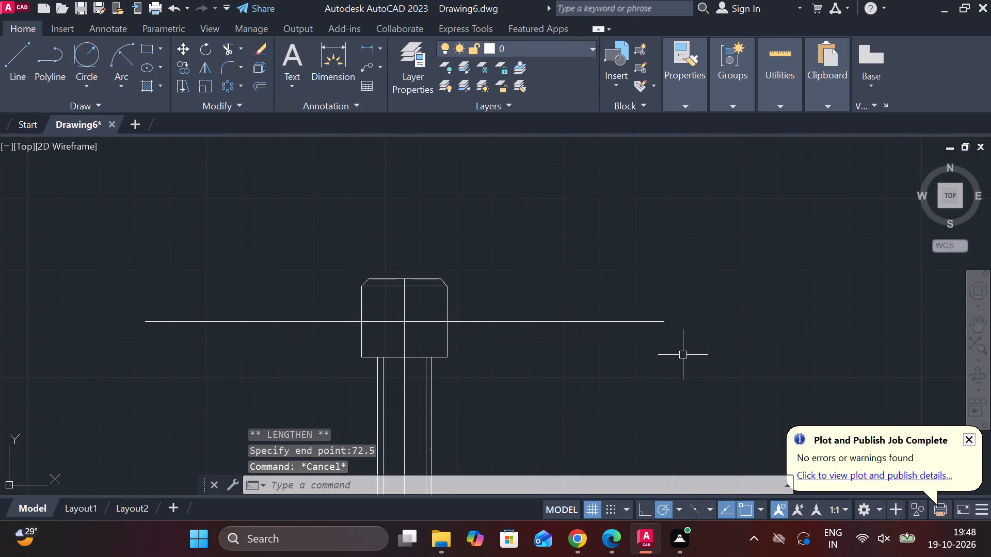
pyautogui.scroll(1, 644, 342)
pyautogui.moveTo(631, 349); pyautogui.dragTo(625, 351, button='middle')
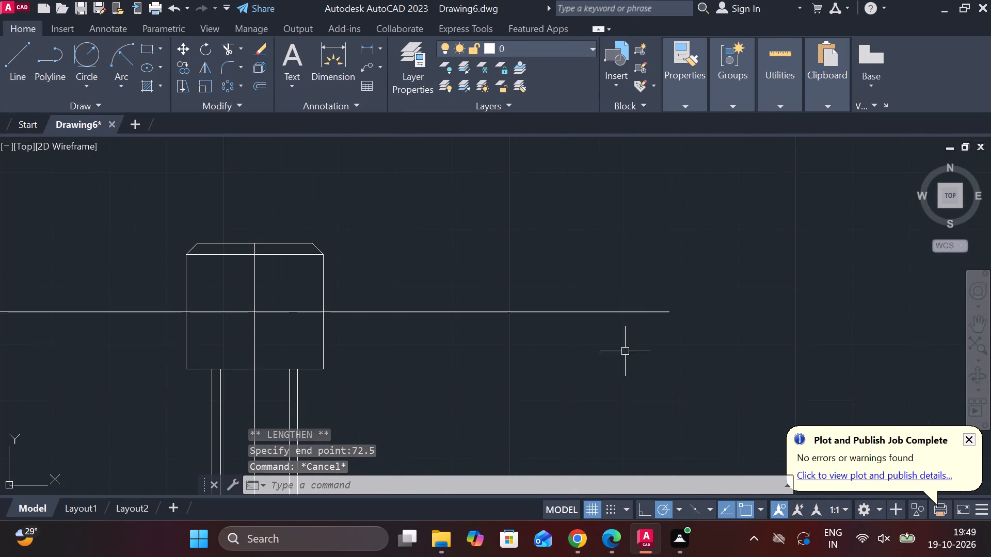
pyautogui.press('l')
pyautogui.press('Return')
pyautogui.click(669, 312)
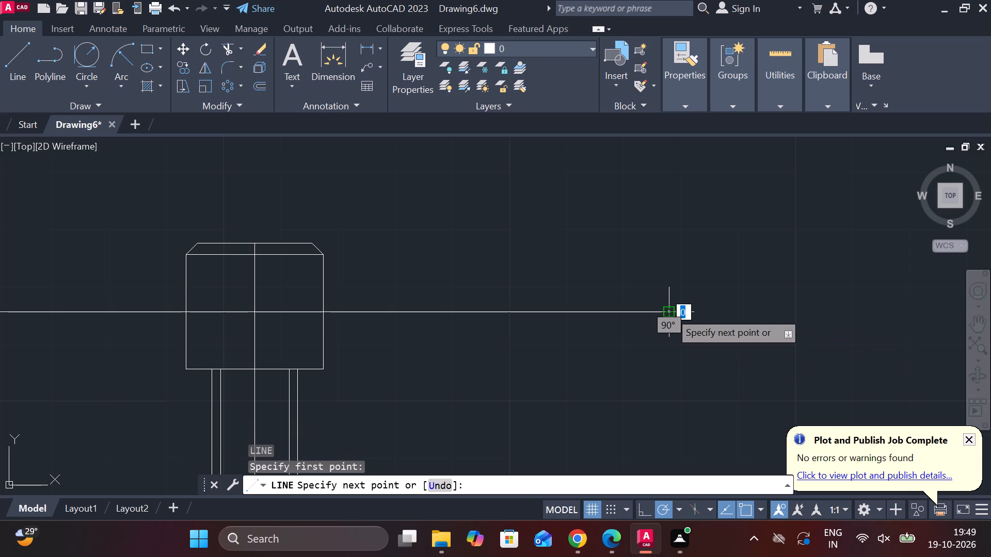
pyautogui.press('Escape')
# Draw a closed rectangle 12 mm wide and 15 mm high at the horizontal line's right end, centred on the line and extending back toward the head.
pyautogui.press('l')
pyautogui.press('Return')
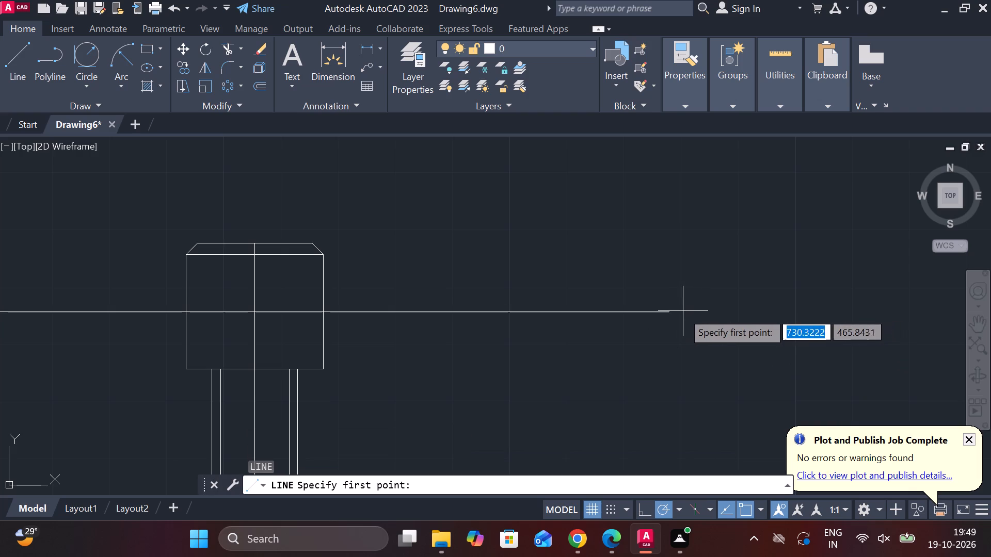
pyautogui.click(664, 315)
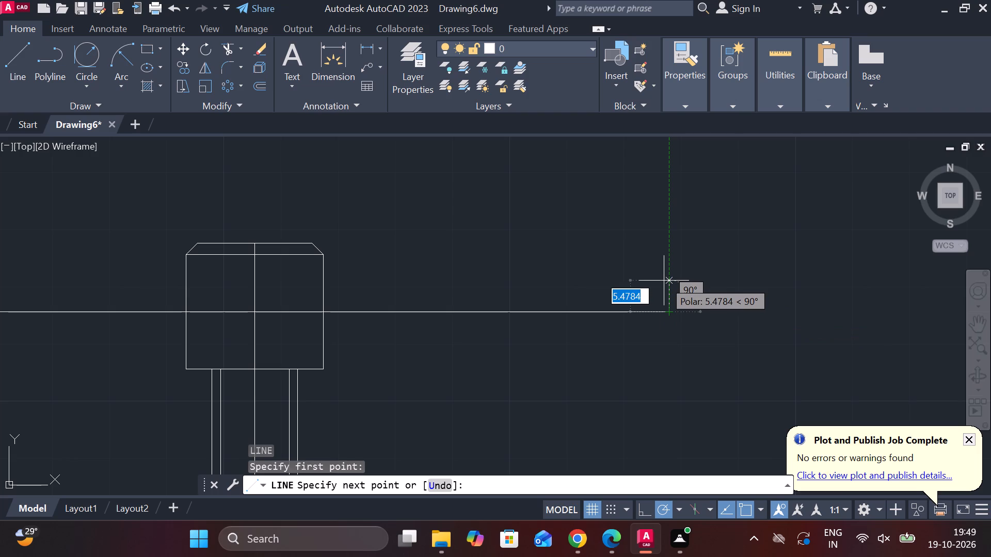
pyautogui.write('7.')
pyautogui.press('5')
pyautogui.press('Return')
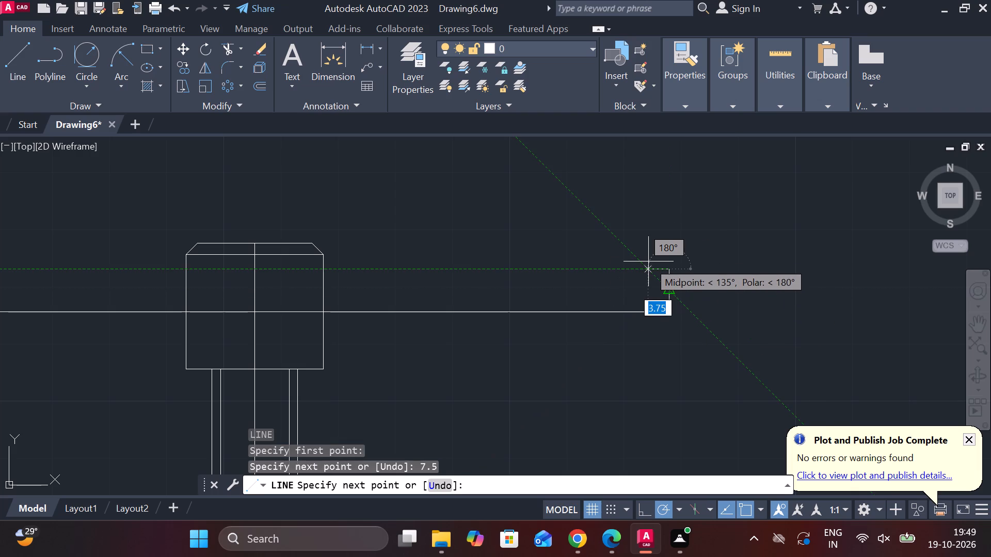
pyautogui.scroll(1, 651, 268)
pyautogui.write('12')
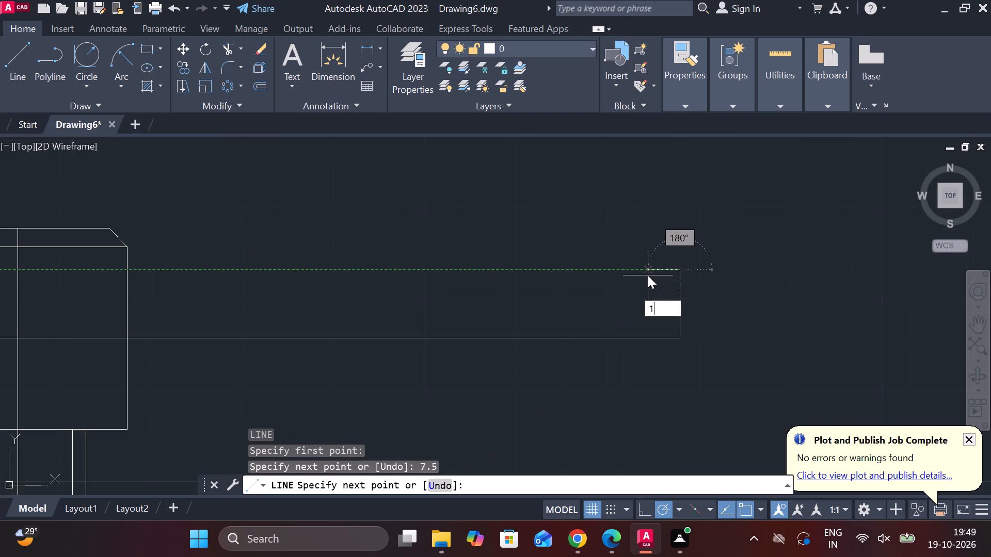
pyautogui.press('space')
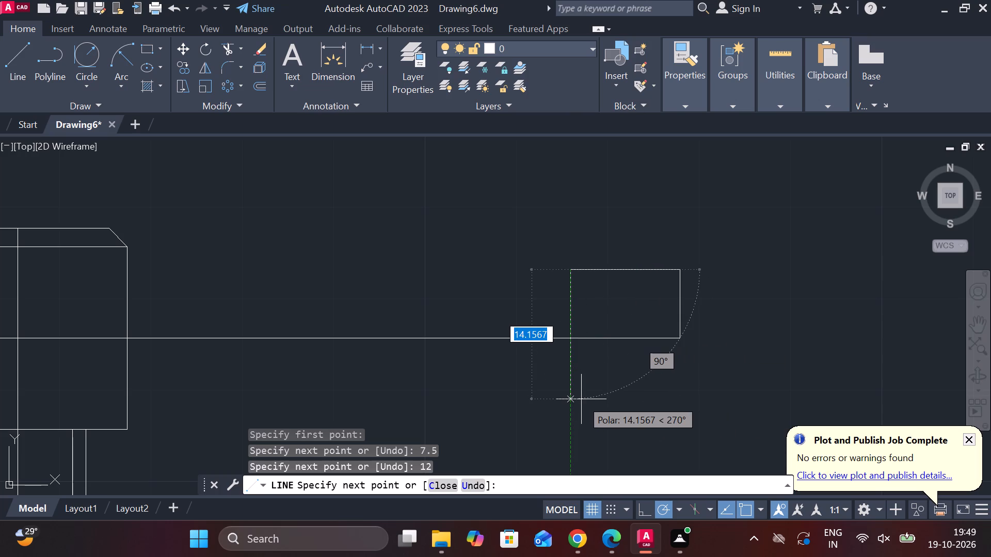
pyautogui.write('15')
pyautogui.press('space')
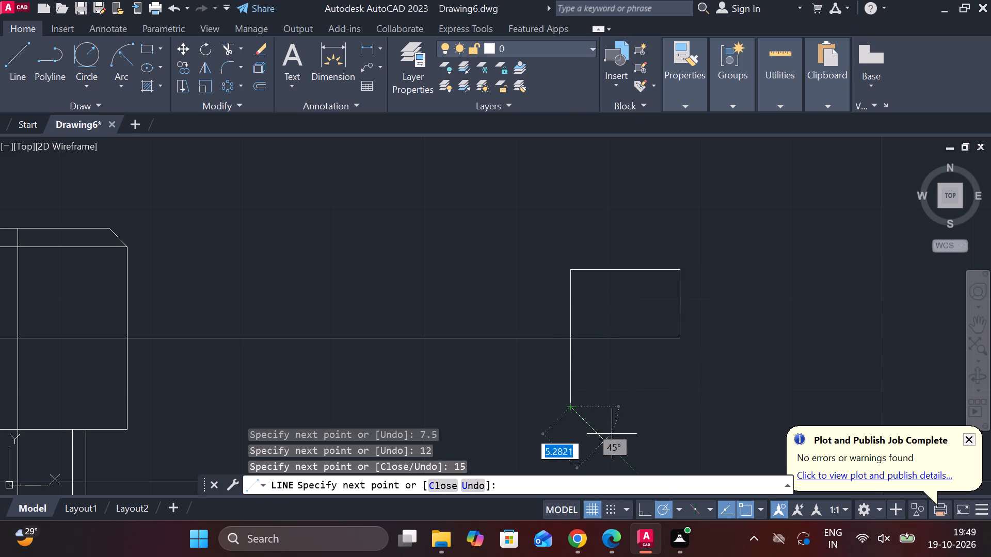
pyautogui.write('12')
pyautogui.press('space')
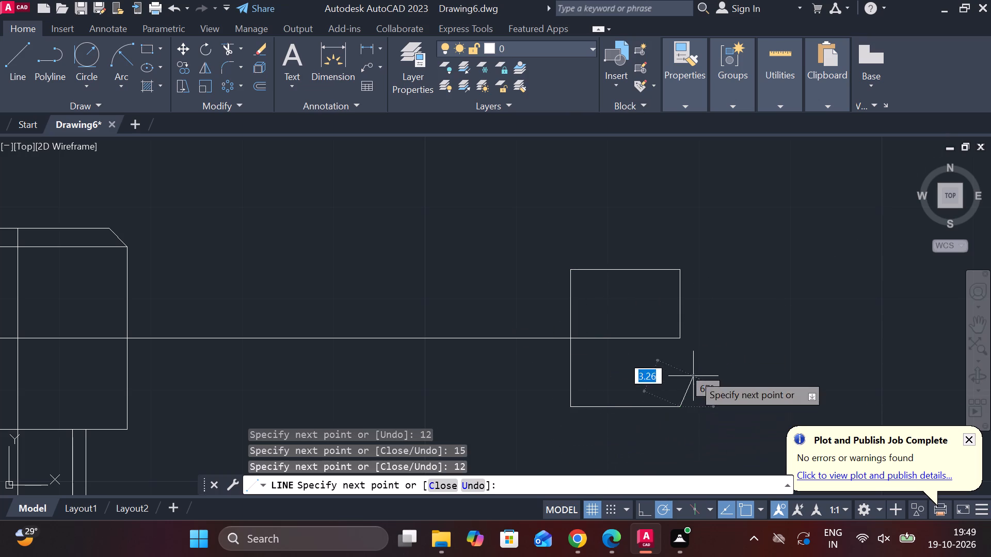
pyautogui.click(684, 343)
pyautogui.press('Escape')
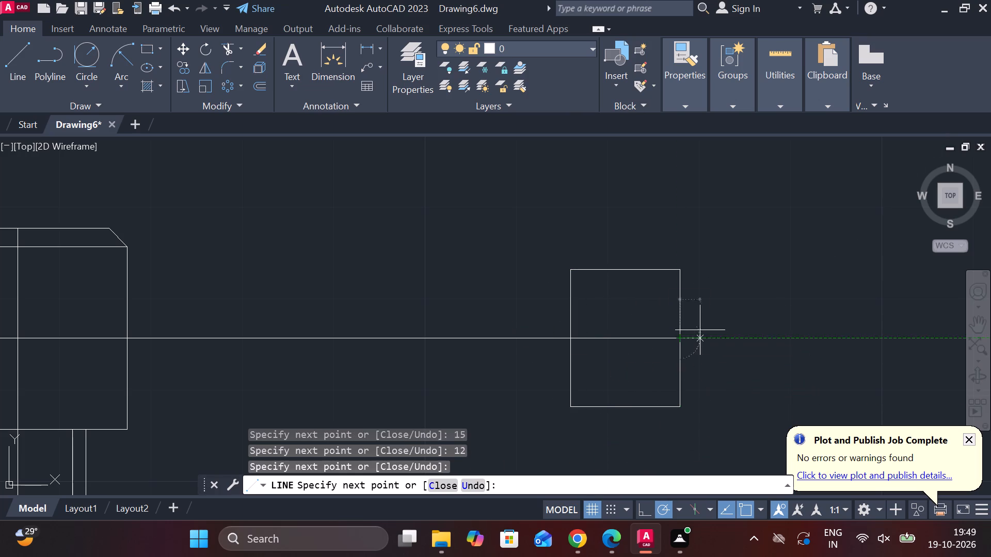
# Join the two collinear segments of the rectangle's outer vertical side into one line.
pyautogui.click(679, 321)
pyautogui.click(680, 363)
pyautogui.press('j')
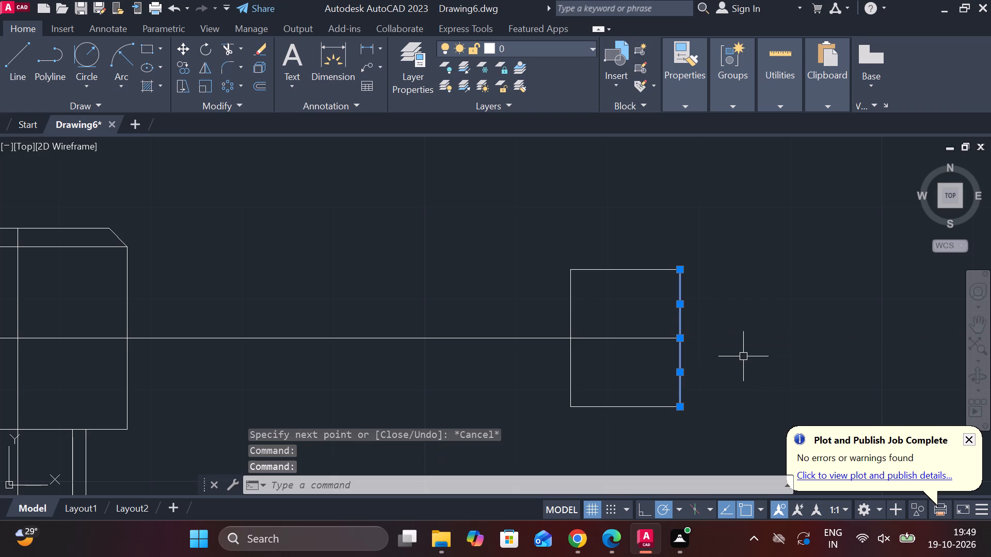
pyautogui.press('Return')
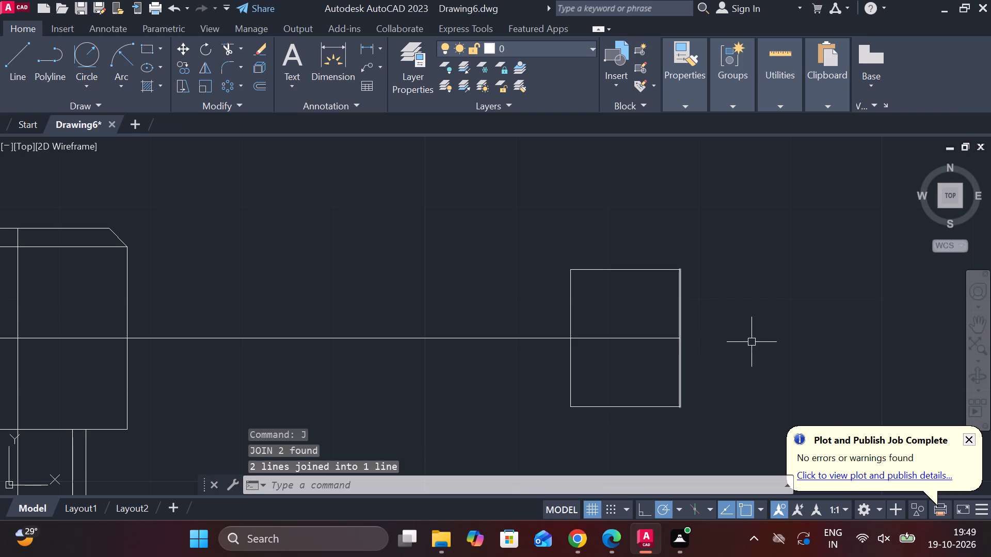
# Chamfer both outer corners of the 12 by 15 mm end rectangle with a 2 mm length at 45 degrees.
pyautogui.write('ch')
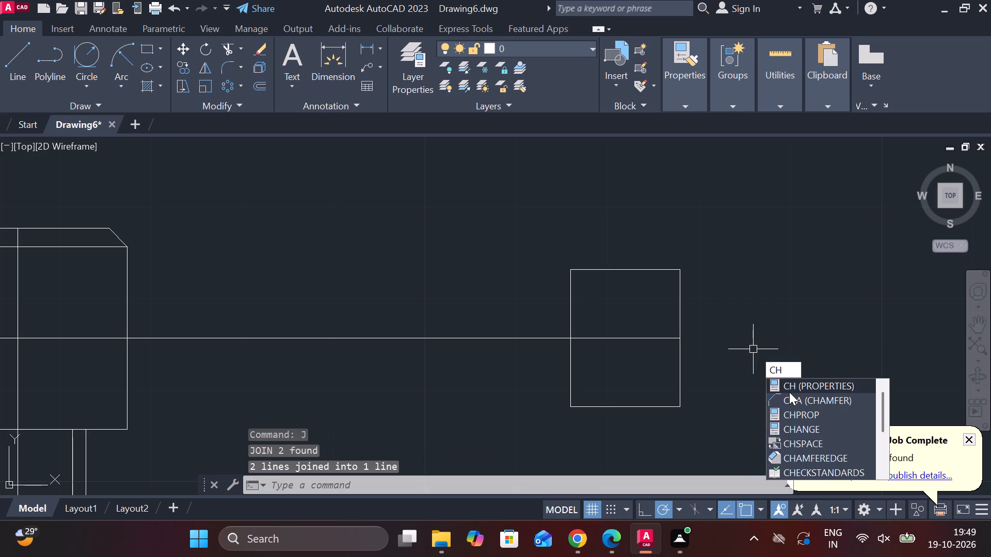
pyautogui.click(793, 395)
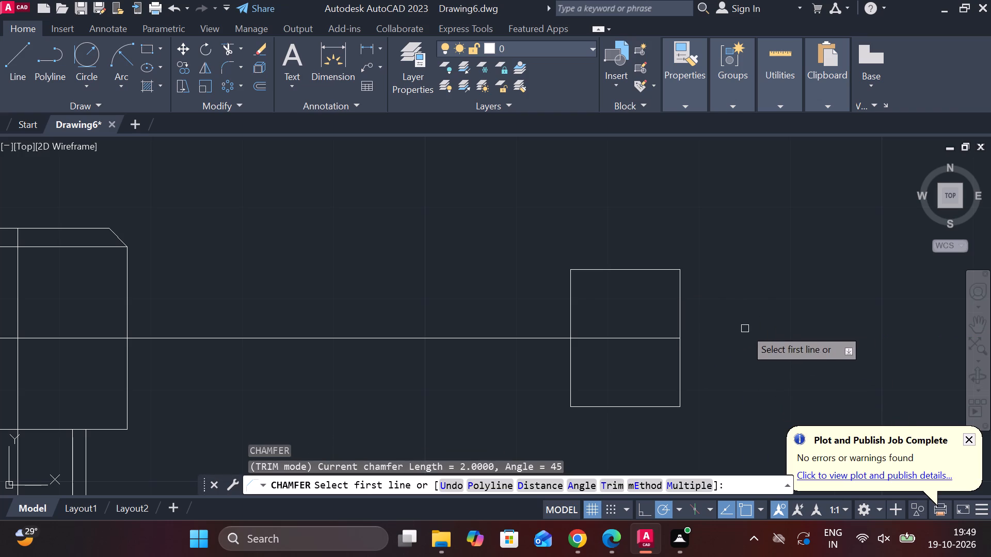
pyautogui.click(579, 479)
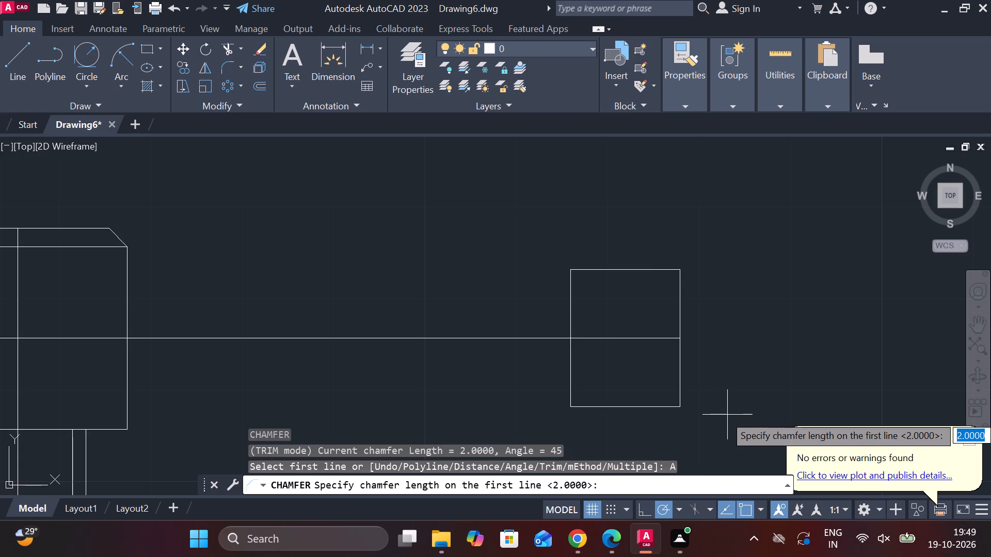
pyautogui.write('2')
pyautogui.press('space')
pyautogui.write('45')
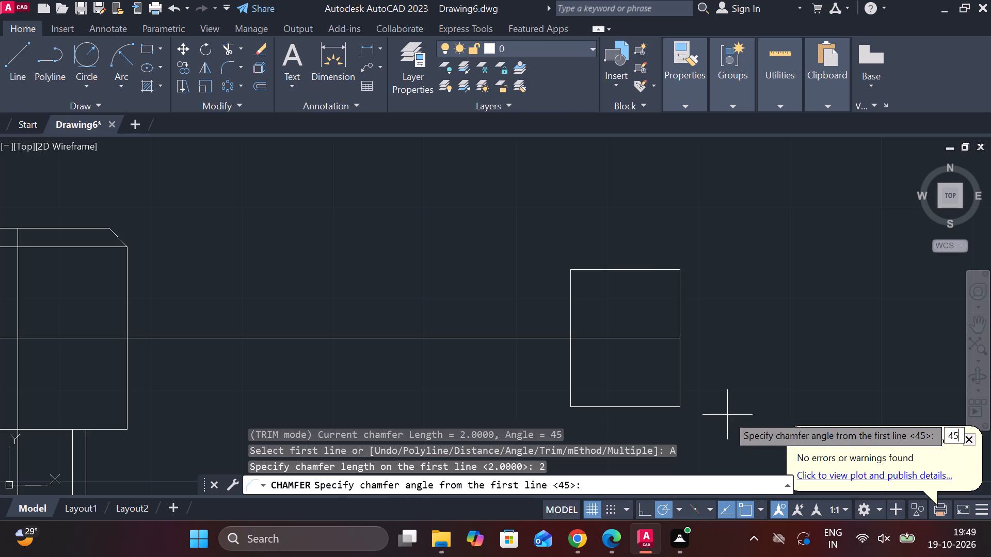
pyautogui.press('space')
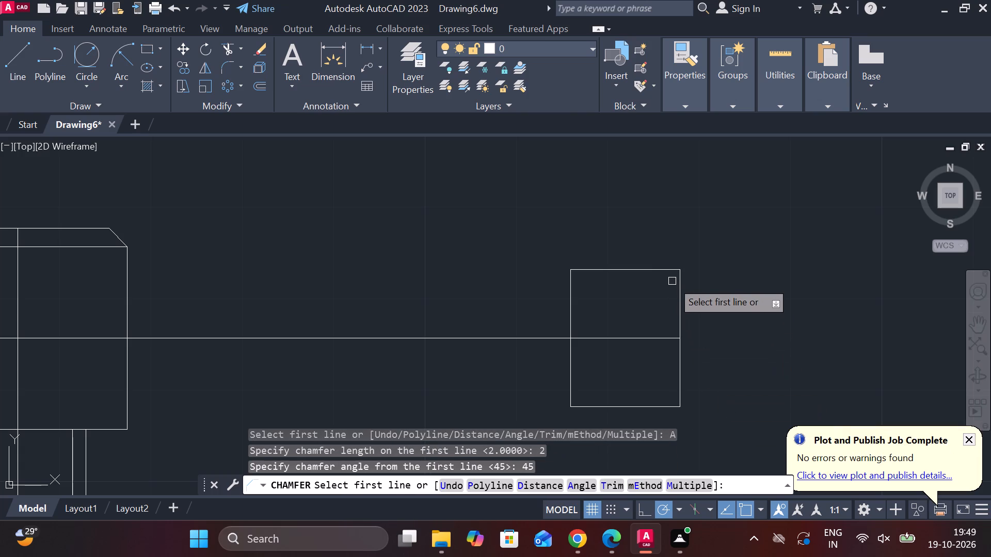
pyautogui.click(679, 292)
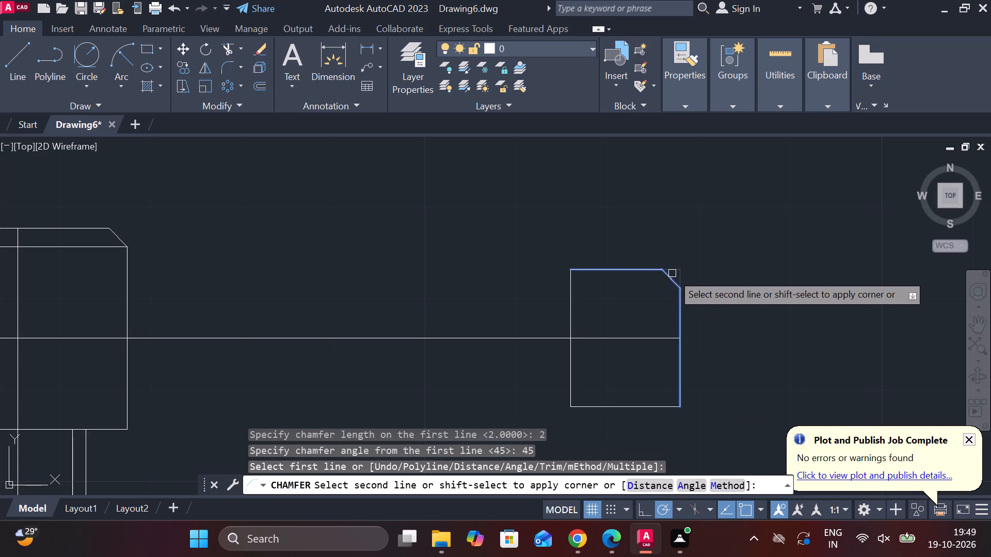
pyautogui.click(669, 273)
pyautogui.press('space')
pyautogui.click(683, 389)
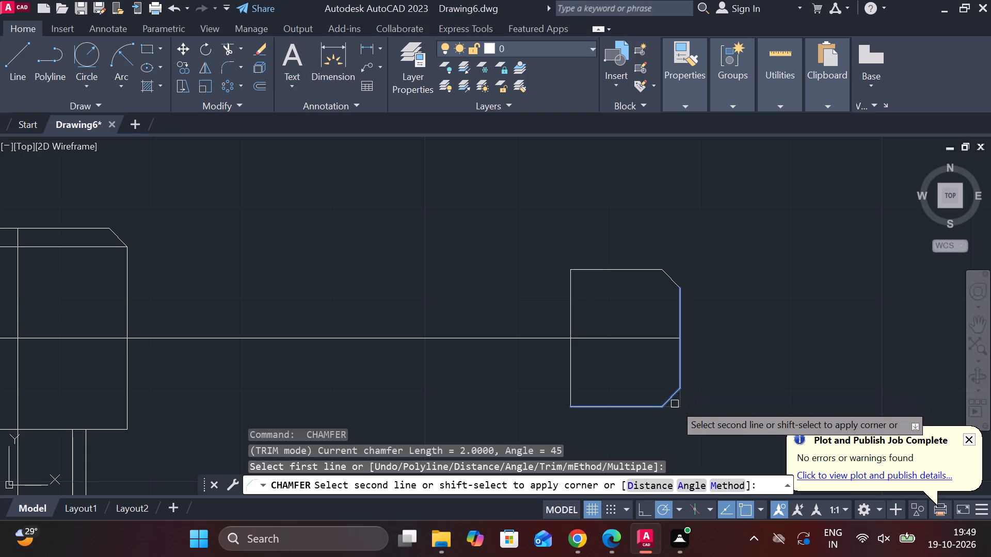
pyautogui.click(658, 409)
pyautogui.press('Escape')
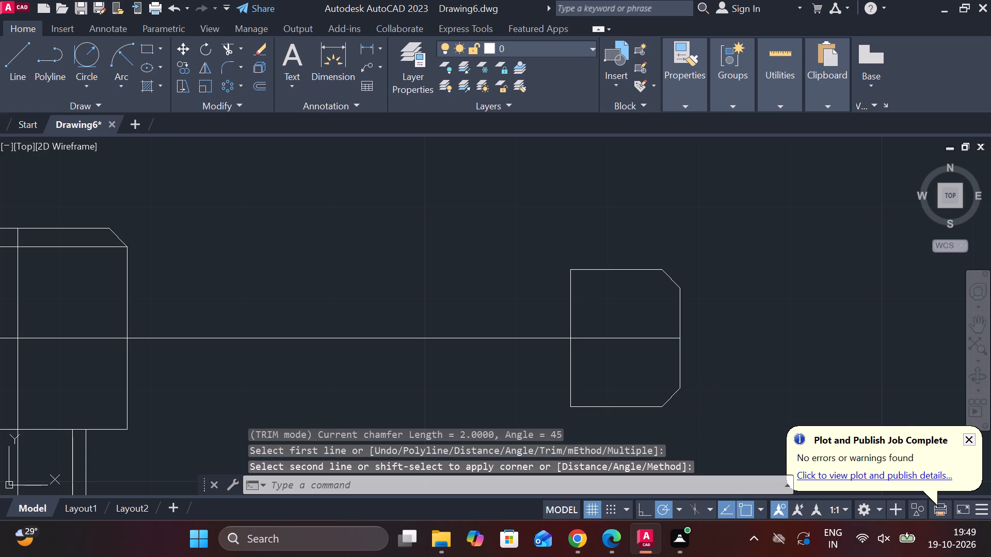
# Draw a vertical line across the end rectangle joining the inner ends of its two chamfers.
pyautogui.press('l')
pyautogui.press('Return')
pyautogui.click(658, 277)
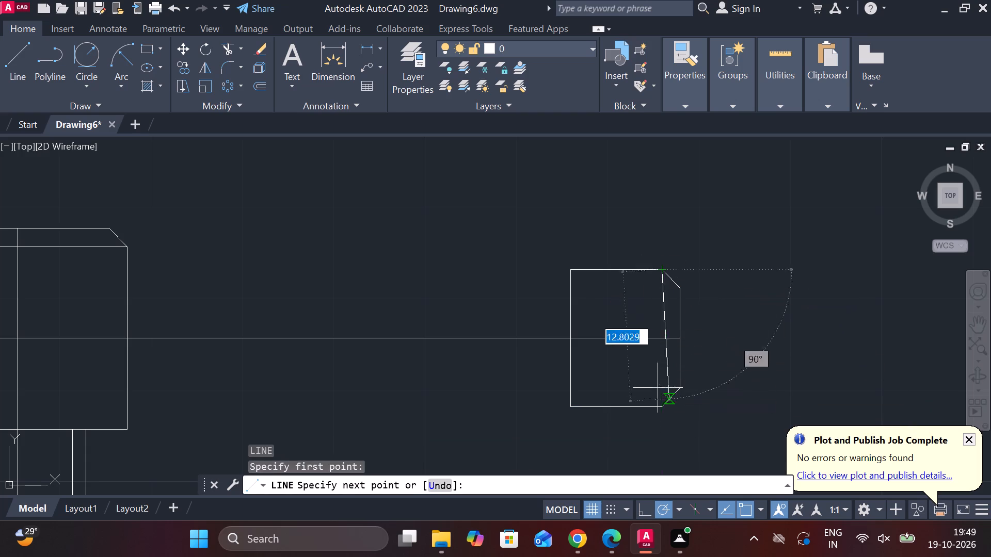
pyautogui.click(658, 402)
pyautogui.press('Escape')
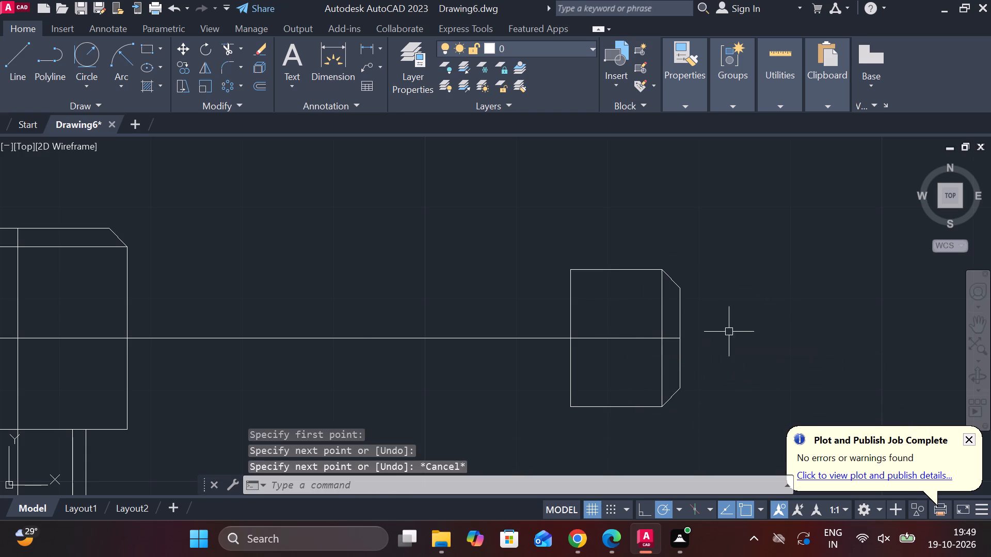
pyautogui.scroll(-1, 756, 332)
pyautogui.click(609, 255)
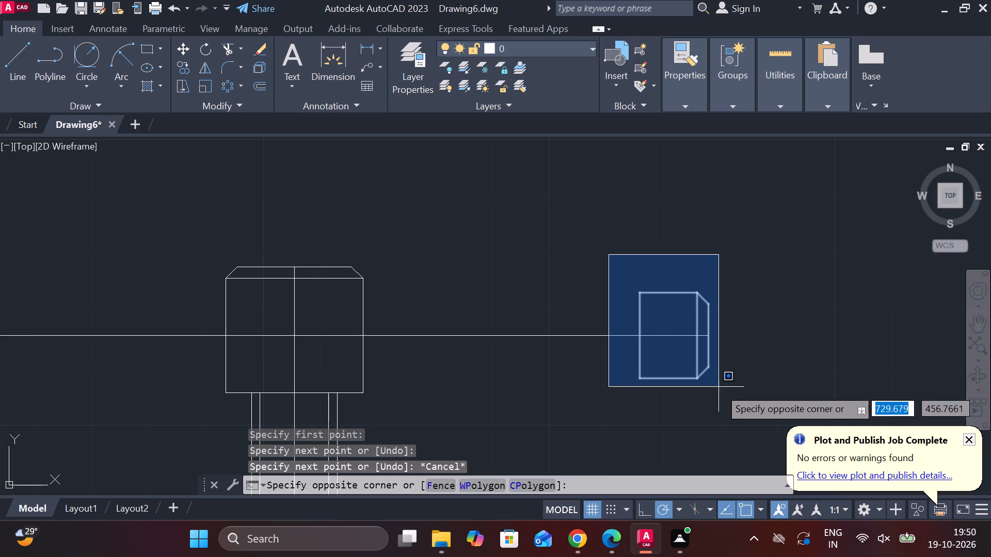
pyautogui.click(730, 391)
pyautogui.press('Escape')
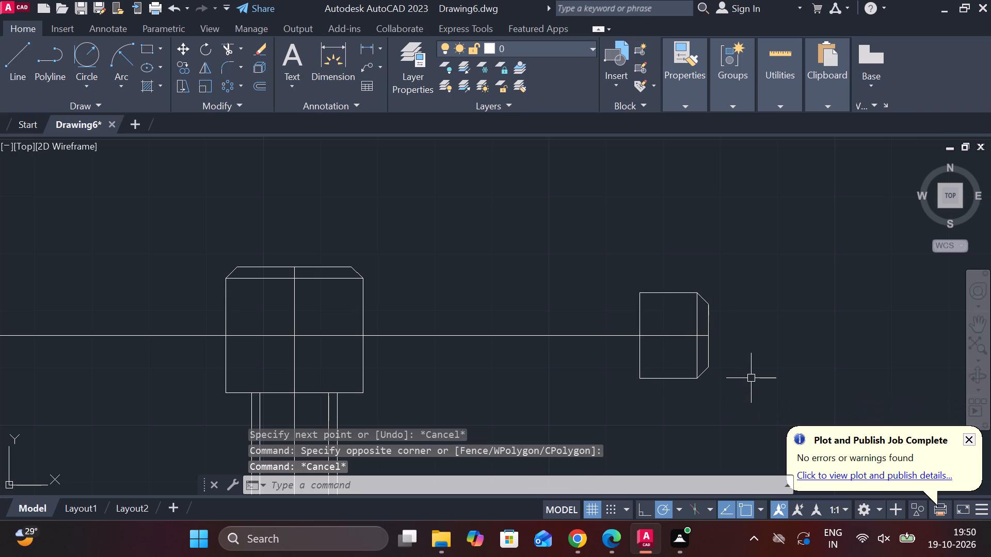
# Offset the long horizontal centre line 4.5 mm above and 4.5 mm below using the Through option.
pyautogui.click(539, 337)
pyautogui.press('o')
pyautogui.press('Return')
pyautogui.press('Return')
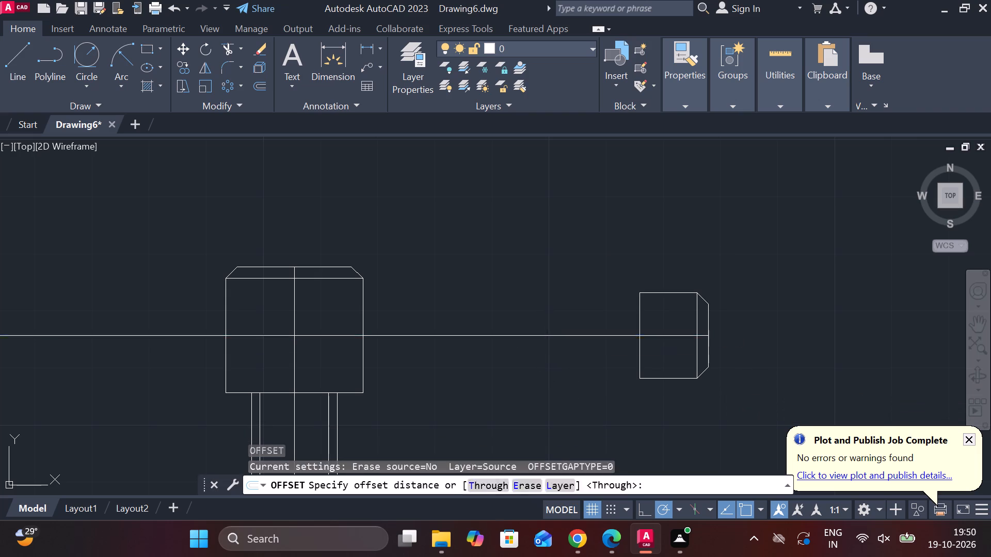
pyautogui.press('9')
pyautogui.press('BackSpace')
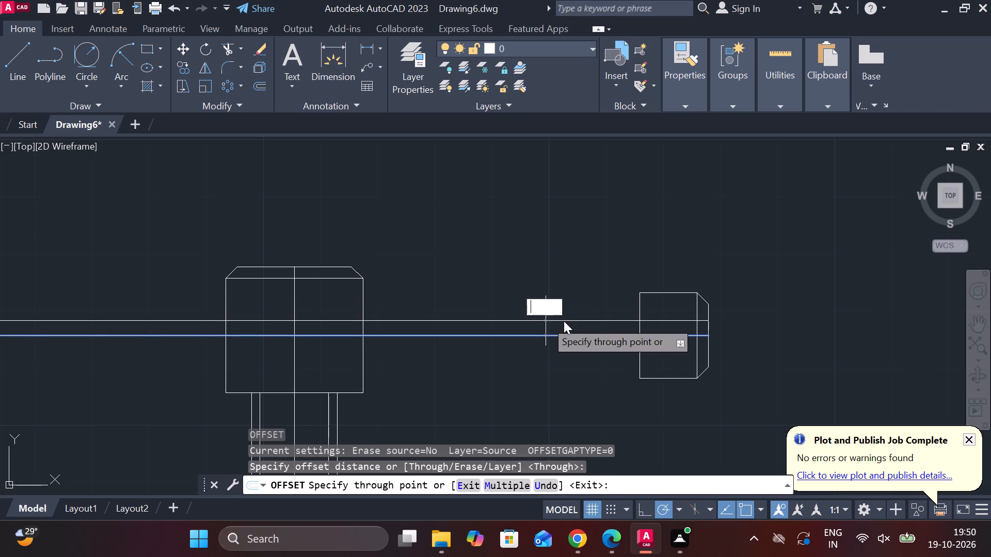
pyautogui.write('4.')
pyautogui.press('5')
pyautogui.press('Return')
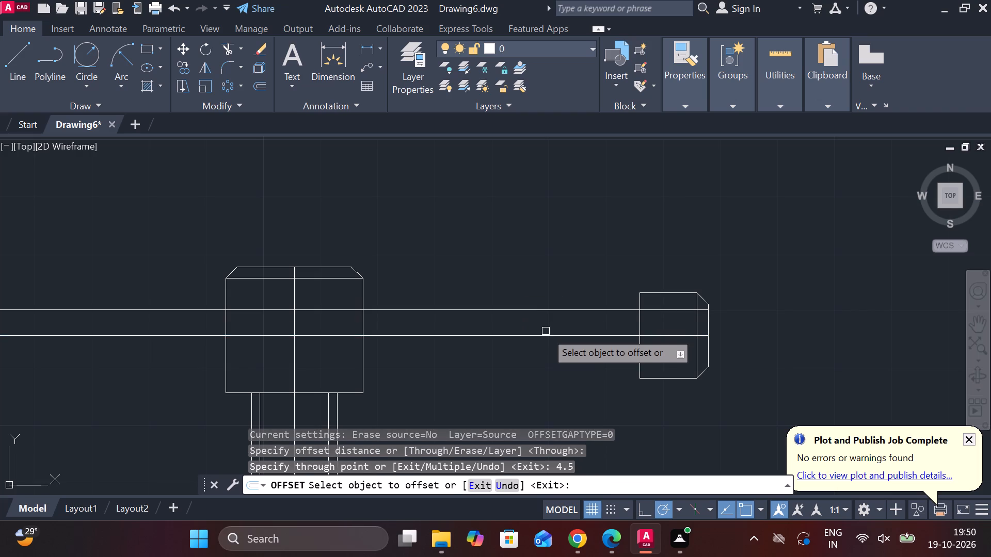
pyautogui.click(546, 337)
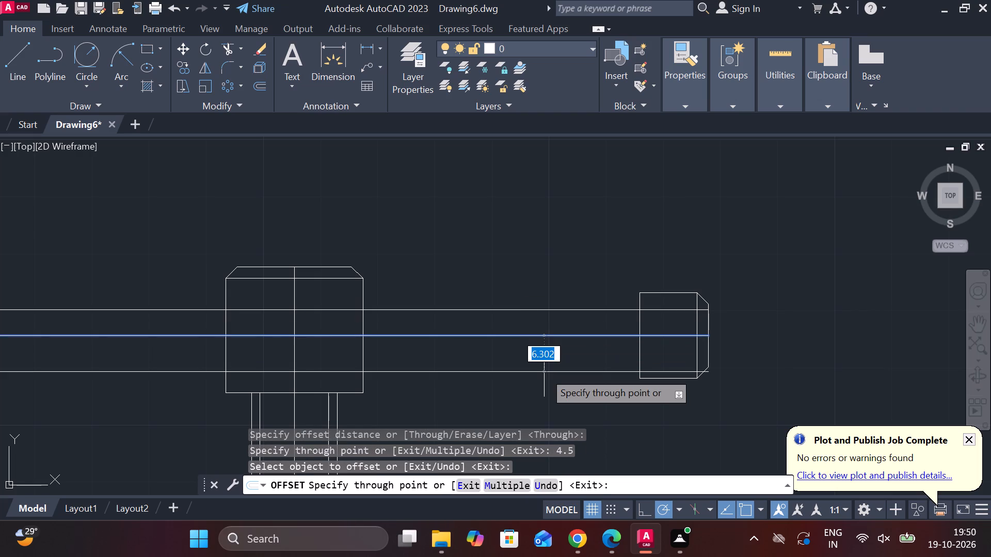
pyautogui.scroll(-2, 544, 372)
pyautogui.scroll(1, 544, 372)
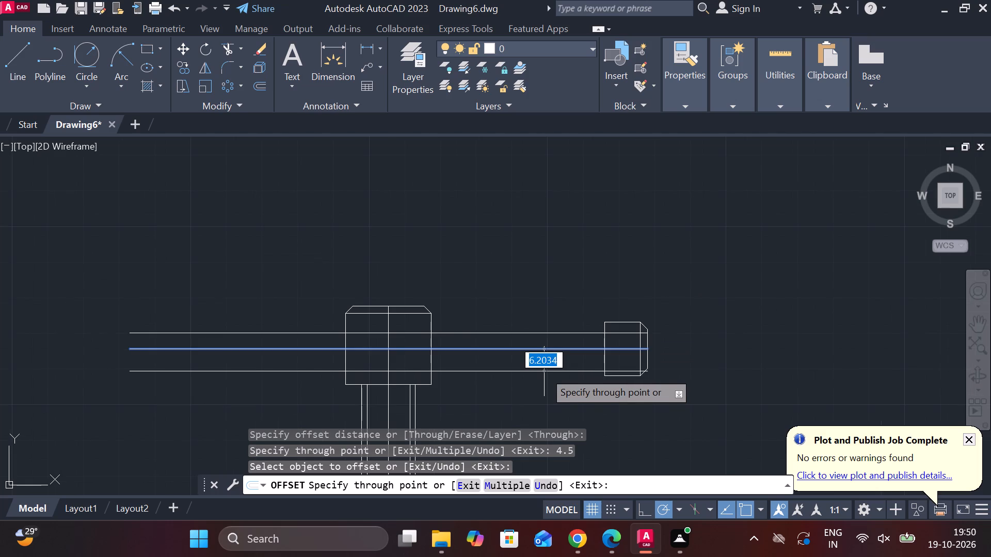
pyautogui.write('4.5')
pyautogui.press('Return')
pyautogui.scroll(1, 544, 371)
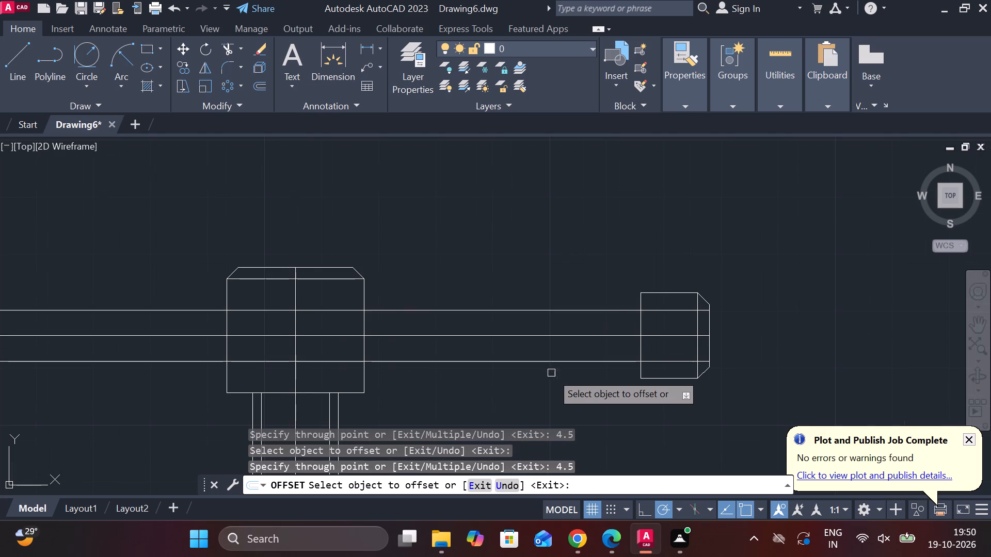
pyautogui.moveTo(571, 375); pyautogui.dragTo(540, 373, button='middle')
pyautogui.press('Escape')
# Trim the two offset lines inside the chamfered end rectangle, including the short pieces in its chamfer strip.
pyautogui.write('tr')
pyautogui.press('space')
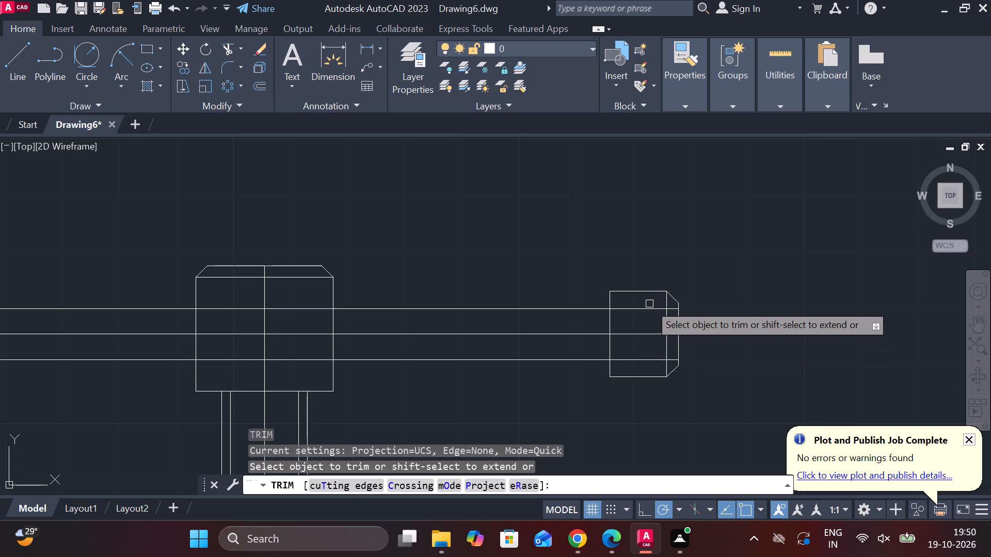
pyautogui.click(644, 310)
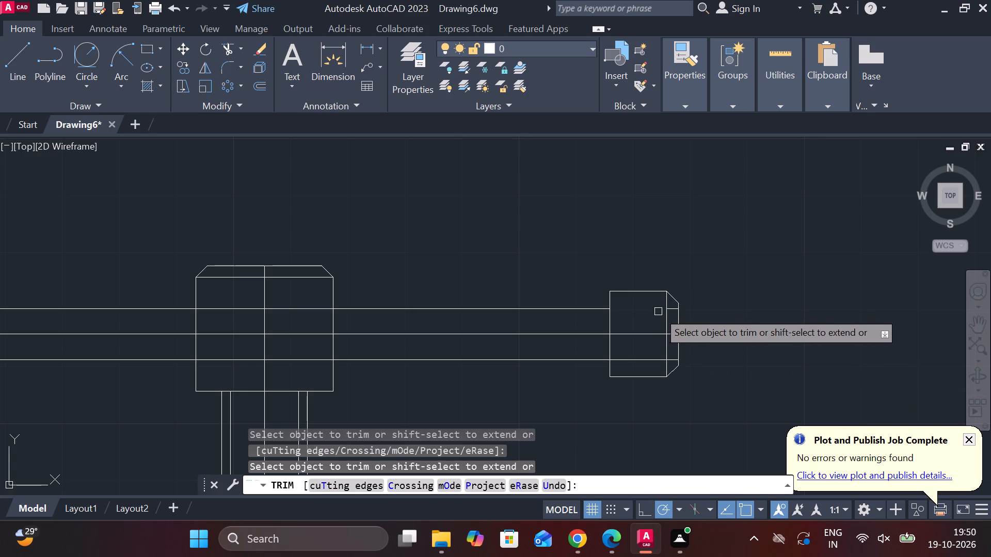
pyautogui.click(673, 308)
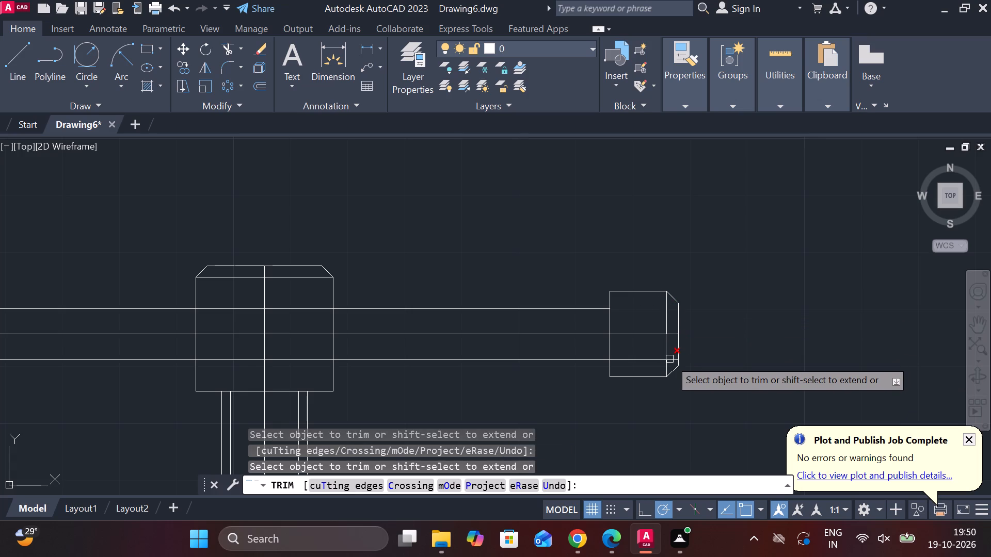
pyautogui.click(673, 362)
pyautogui.click(637, 364)
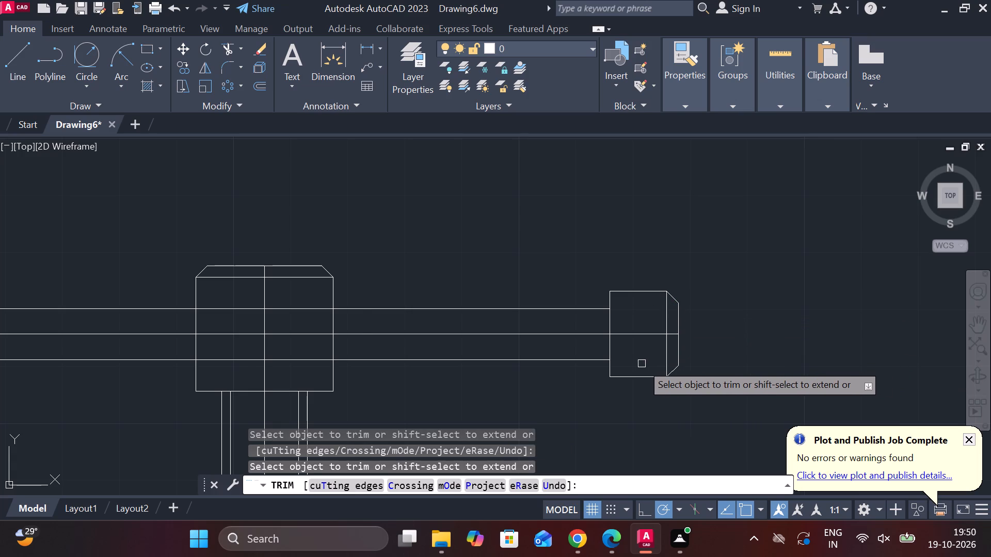
# Trim away both offset lines left of the head's vertical centre line, including the pieces outside the head.
pyautogui.scroll(-1, 642, 364)
pyautogui.moveTo(538, 380); pyautogui.dragTo(602, 368, button='middle')
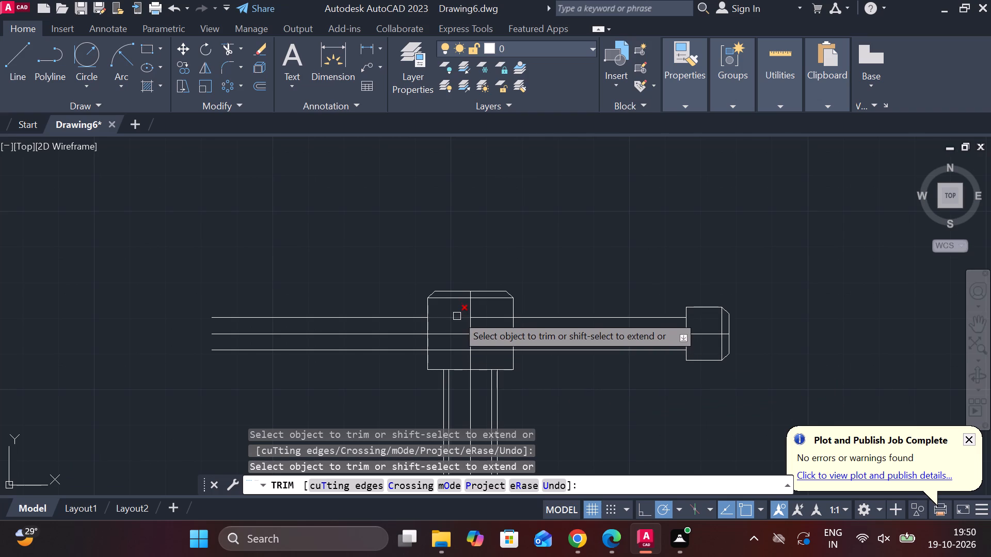
pyautogui.moveTo(457, 314); pyautogui.dragTo(457, 346)
pyautogui.click(451, 350)
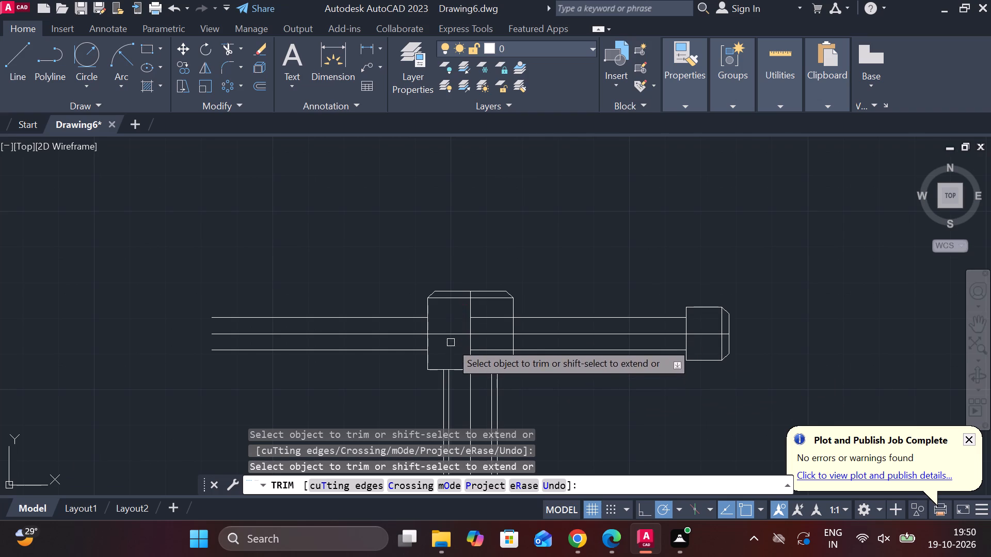
pyautogui.click(395, 350)
pyautogui.click(395, 318)
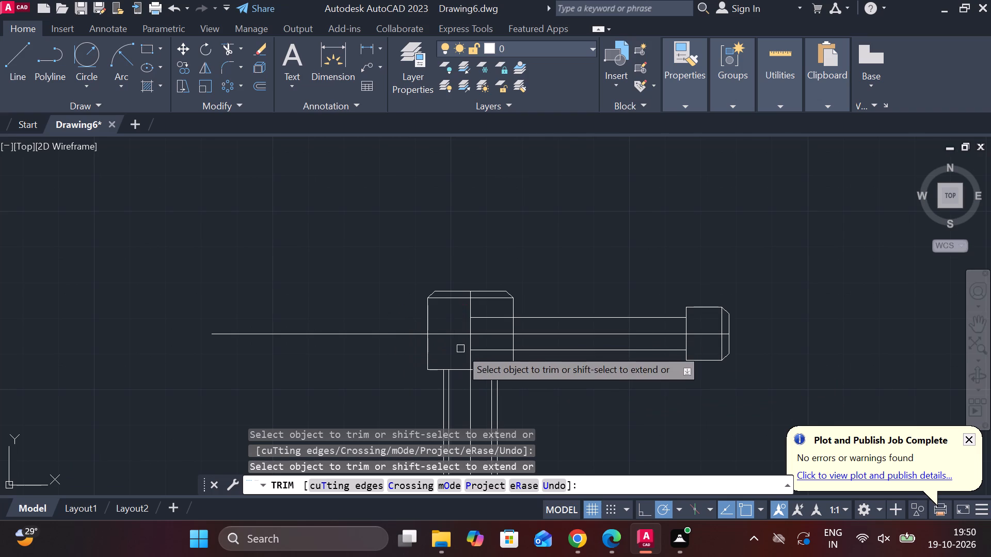
pyautogui.press('Escape')
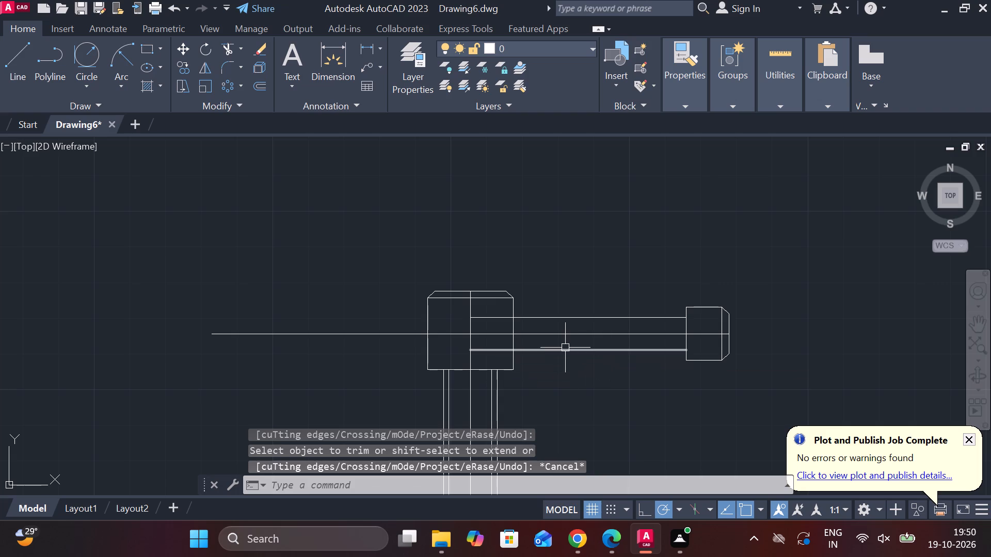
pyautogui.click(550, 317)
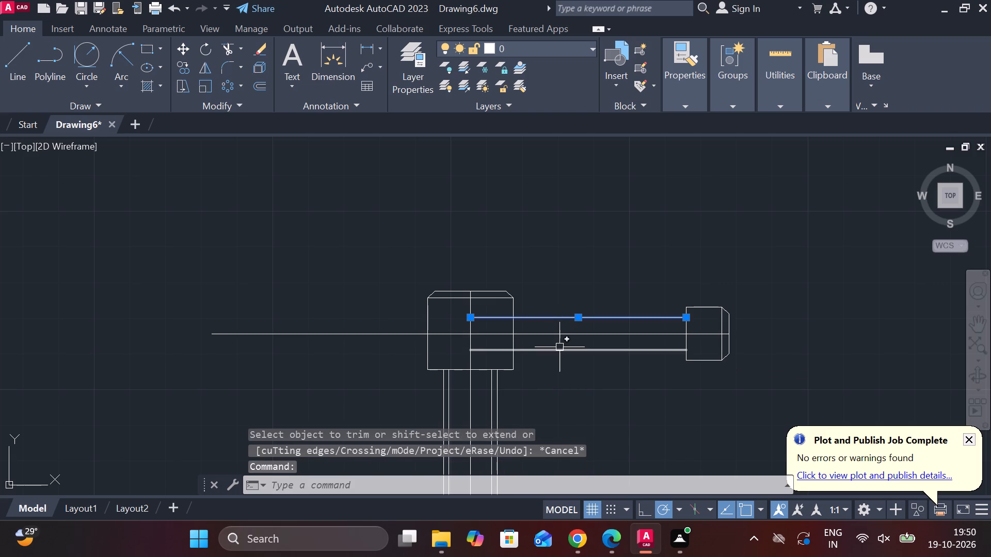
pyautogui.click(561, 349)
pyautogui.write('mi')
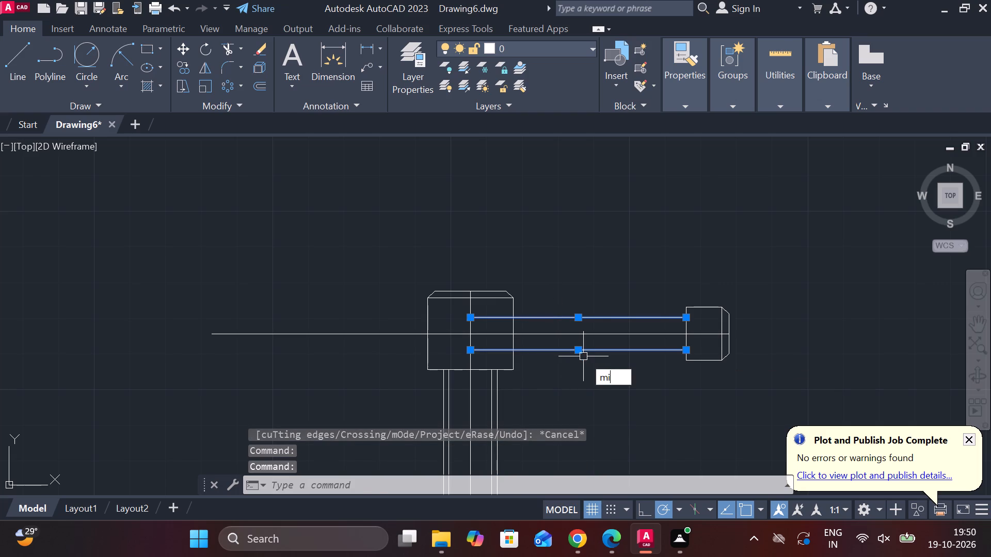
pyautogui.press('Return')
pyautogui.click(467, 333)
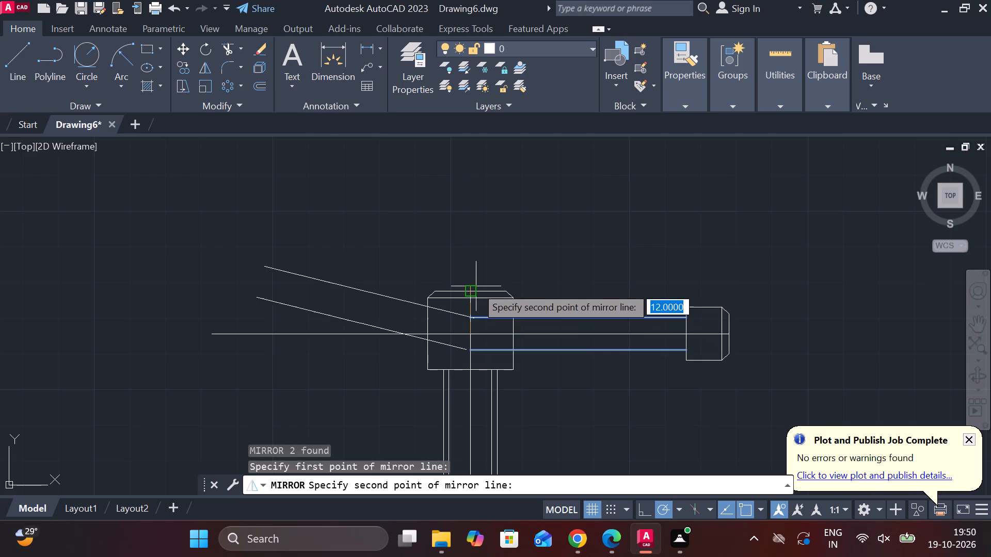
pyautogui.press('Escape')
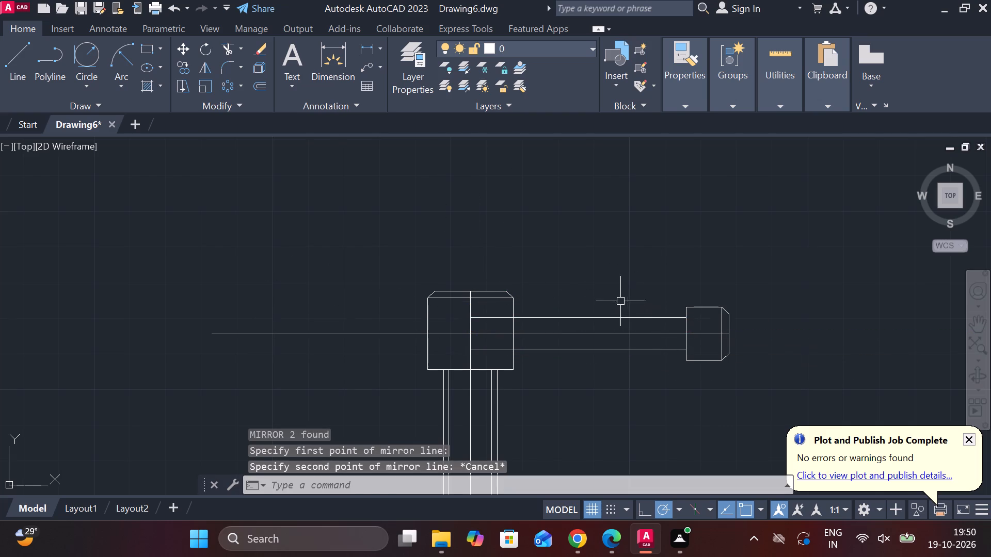
# Mirror the chamfered handle end and both offset lines about the head's vertical centre line, keeping the originals.
pyautogui.moveTo(601, 287); pyautogui.dragTo(635, 299)
pyautogui.click(765, 374)
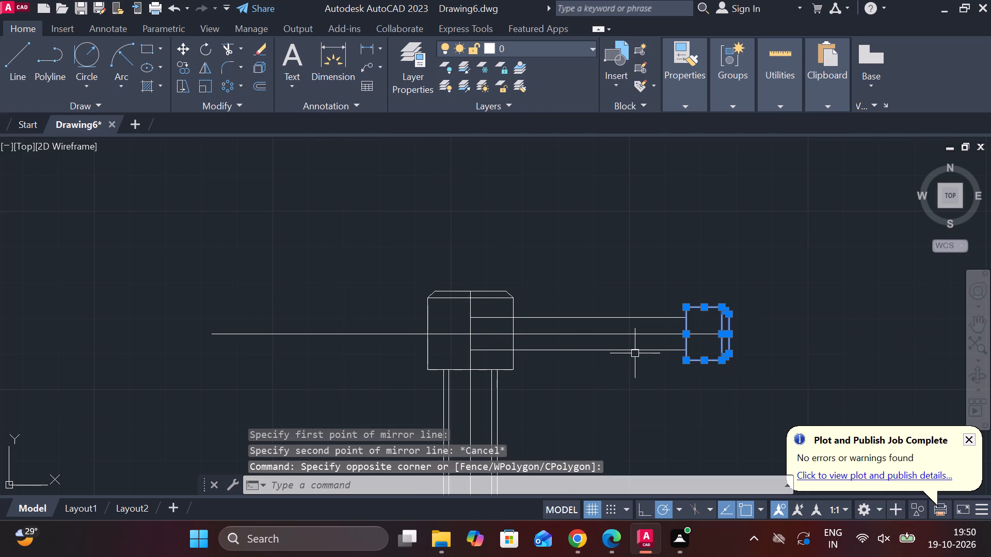
pyautogui.click(634, 353)
pyautogui.click(625, 317)
pyautogui.write('mi')
pyautogui.press('Return')
pyautogui.click(470, 334)
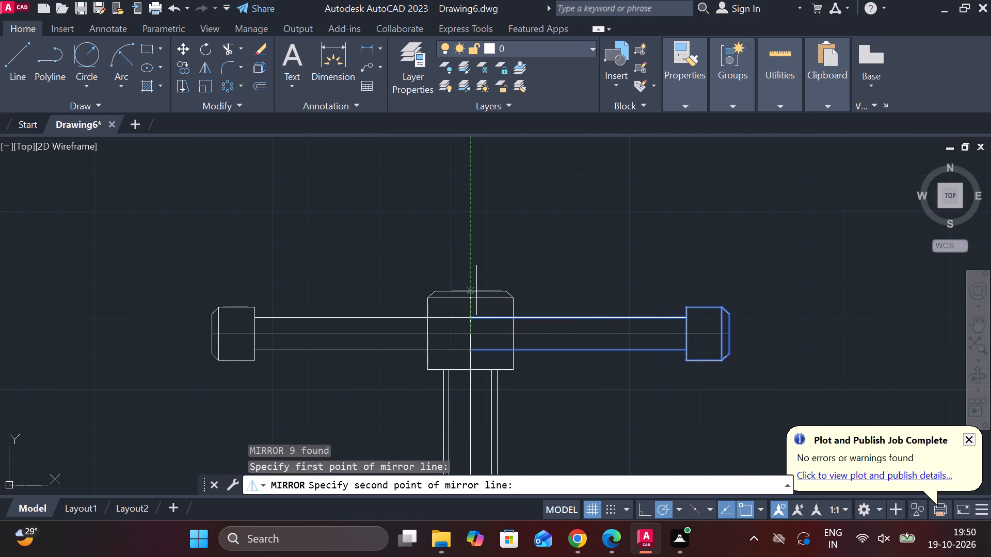
pyautogui.click(470, 291)
pyautogui.click(519, 349)
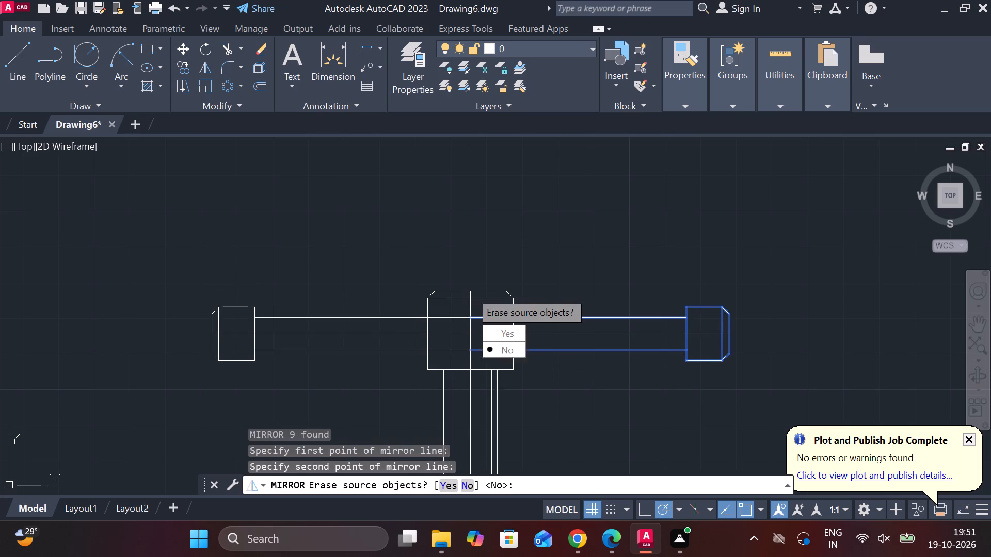
pyautogui.press('Escape')
# Trim away the handle's two edge lines and the horizontal centre line inside the head.
pyautogui.write('tr')
pyautogui.press('space')
pyautogui.moveTo(442, 313); pyautogui.dragTo(439, 359)
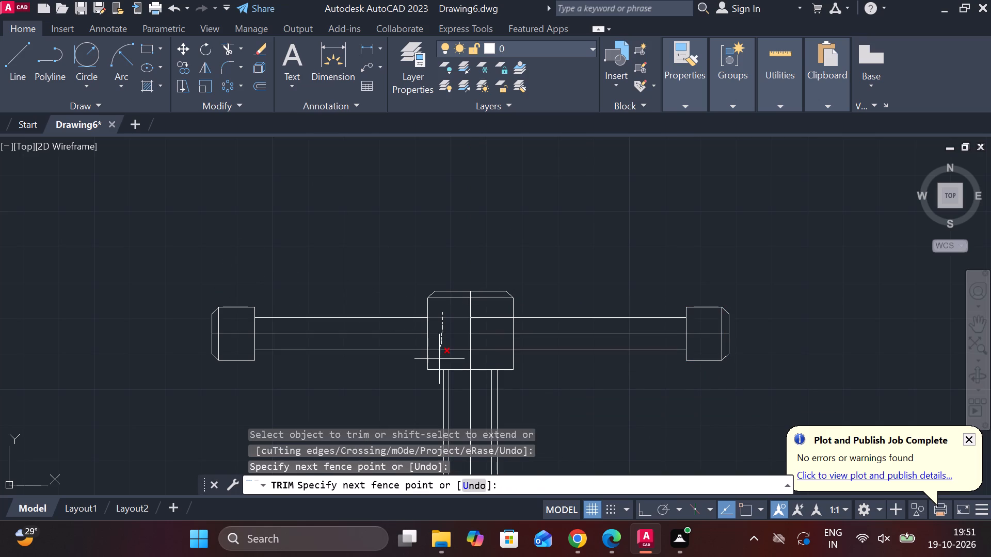
pyautogui.moveTo(439, 359); pyautogui.dragTo(439, 360)
pyautogui.moveTo(492, 316); pyautogui.dragTo(495, 343)
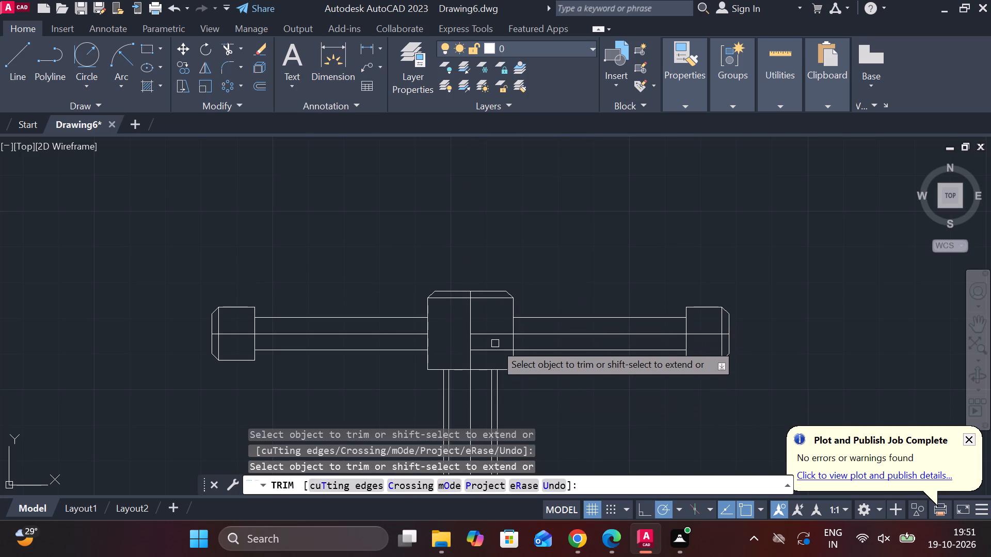
pyautogui.click(494, 349)
pyautogui.click(494, 332)
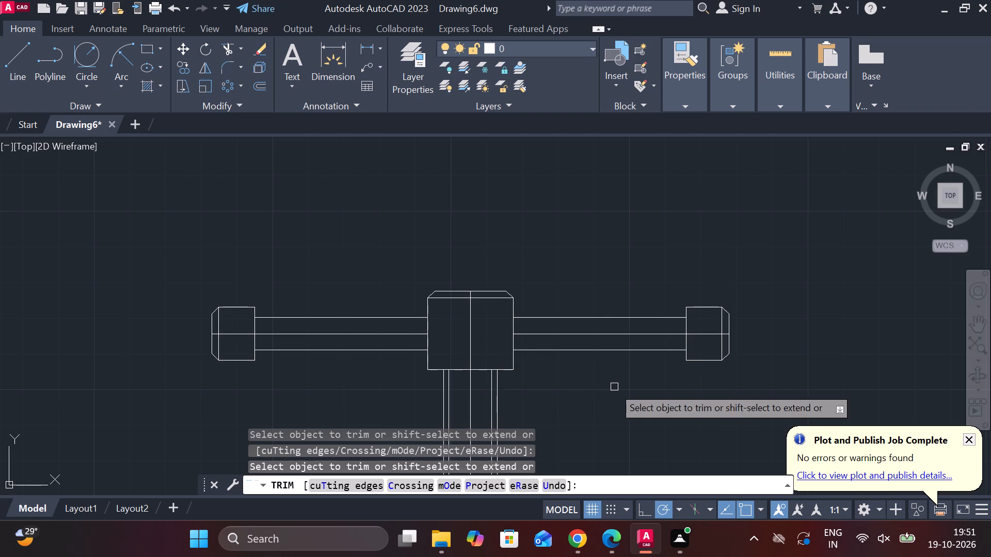
pyautogui.press('Escape')
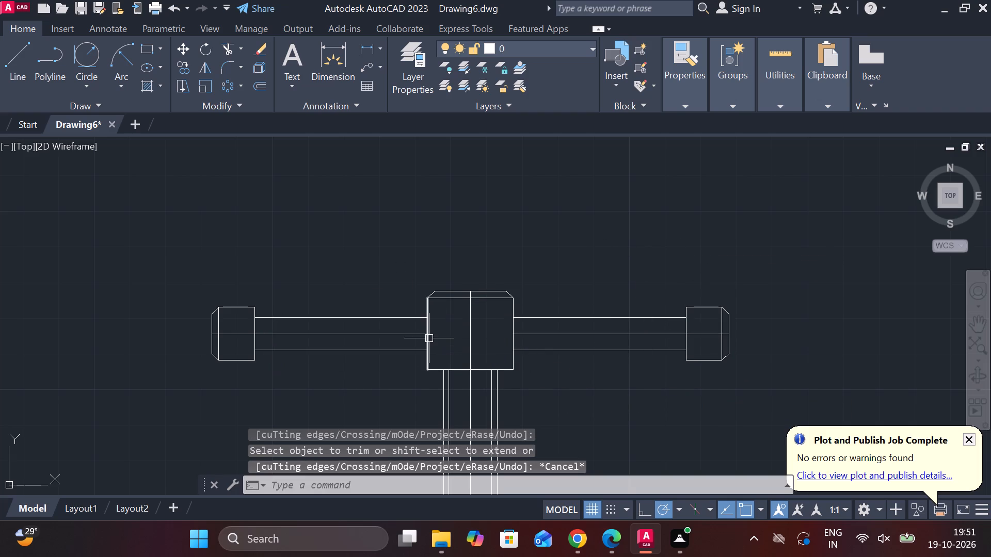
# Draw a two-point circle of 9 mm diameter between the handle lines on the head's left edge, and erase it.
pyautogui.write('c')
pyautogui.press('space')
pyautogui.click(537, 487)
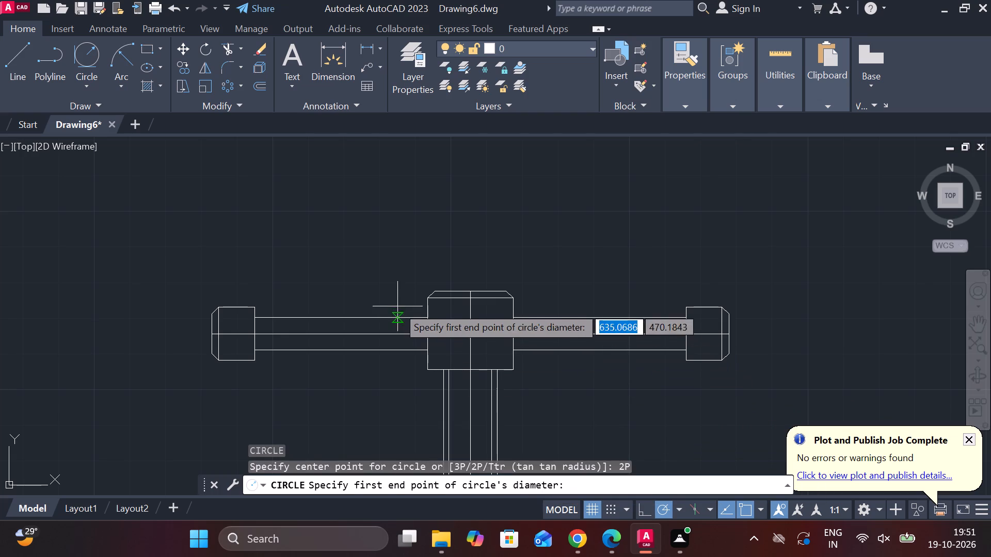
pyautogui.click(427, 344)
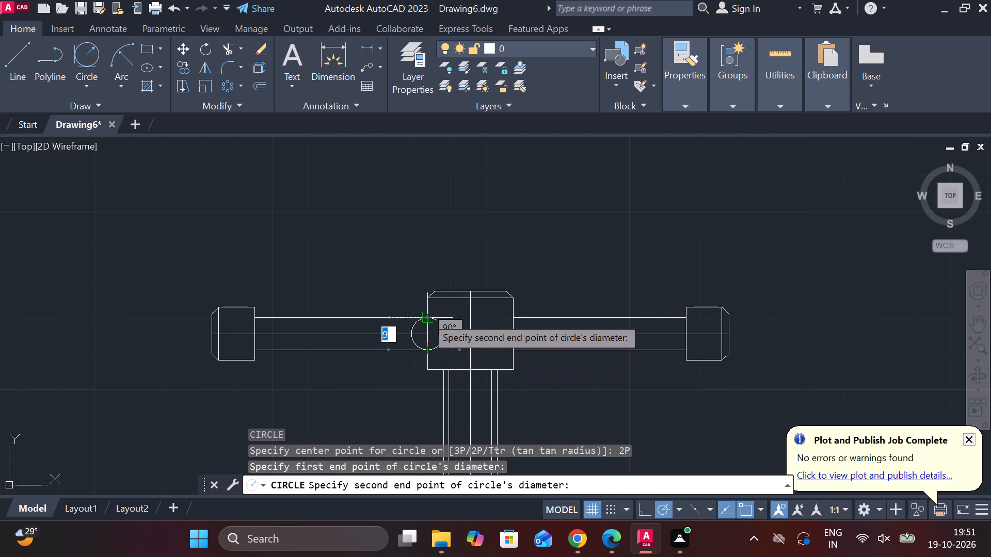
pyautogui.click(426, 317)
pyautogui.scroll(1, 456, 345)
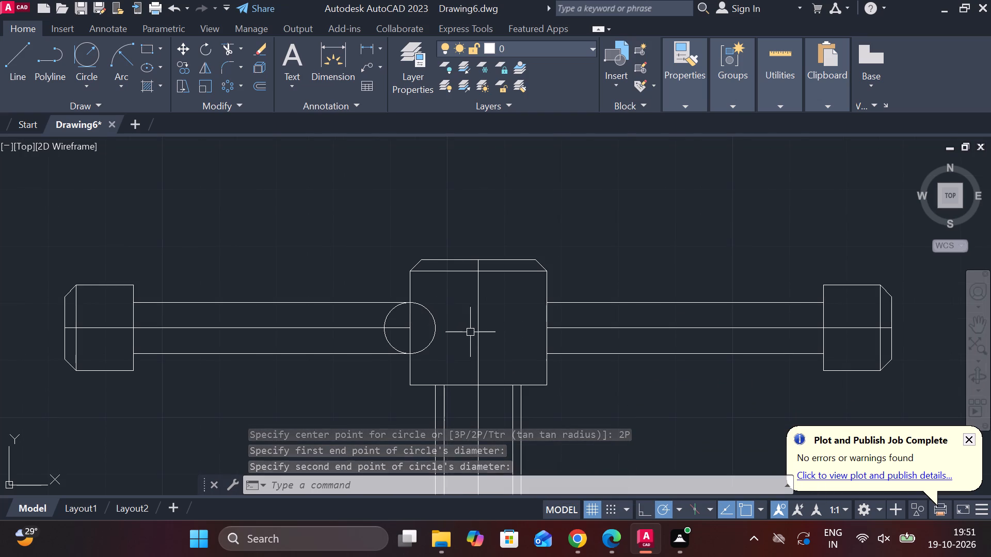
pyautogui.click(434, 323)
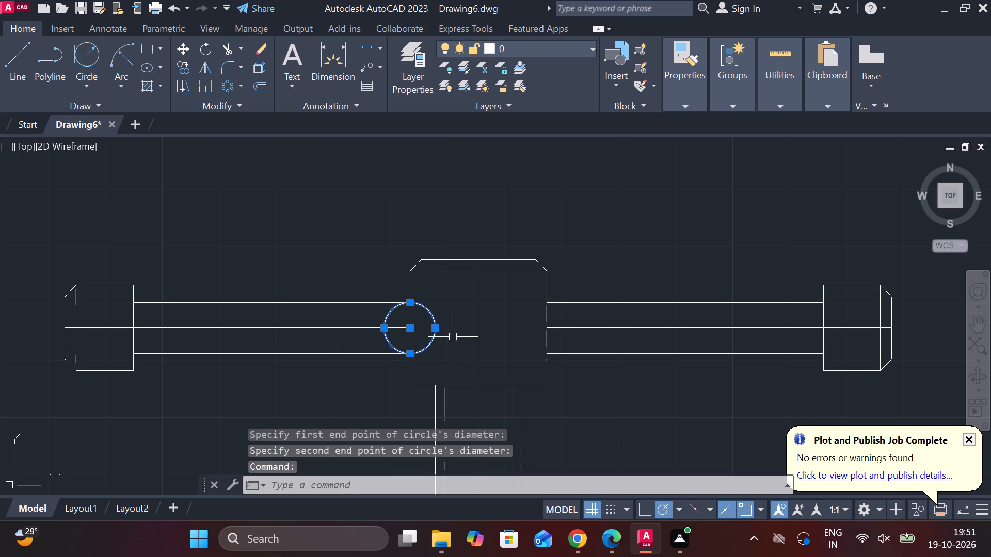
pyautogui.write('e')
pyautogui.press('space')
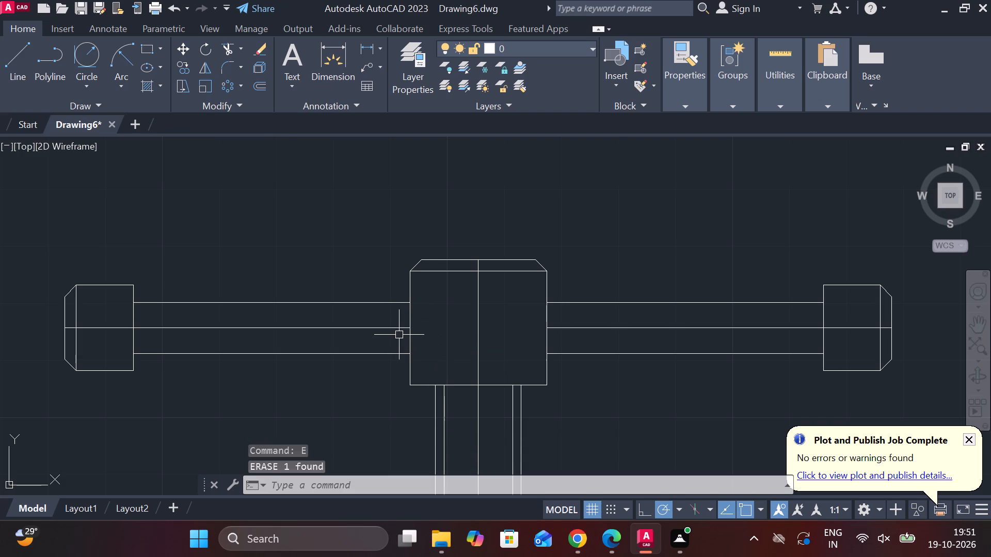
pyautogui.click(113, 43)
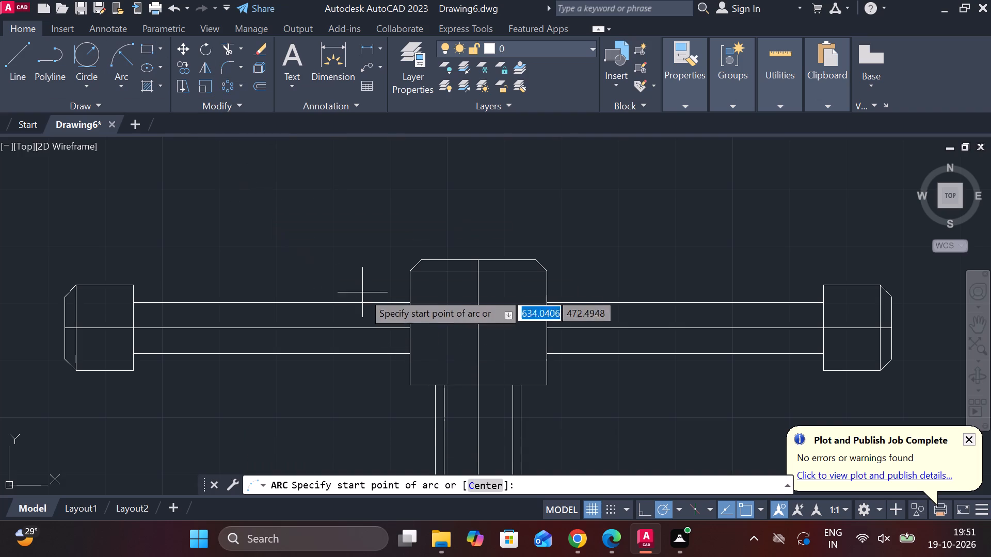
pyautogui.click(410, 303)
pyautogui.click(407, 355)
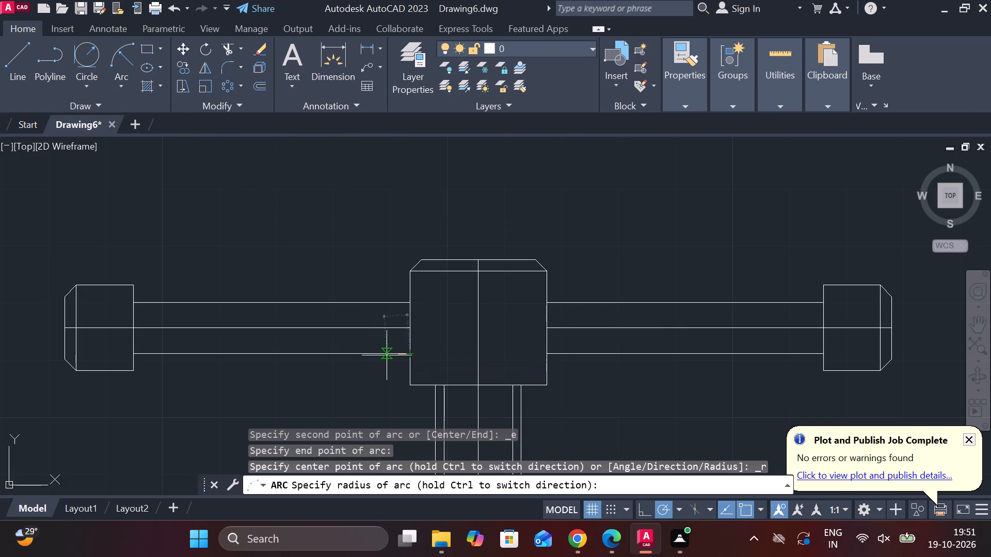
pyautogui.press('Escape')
# Draw a three-point arc through both handle-line ends on the head's left edge, entering 9 for its end point.
pyautogui.press('space')
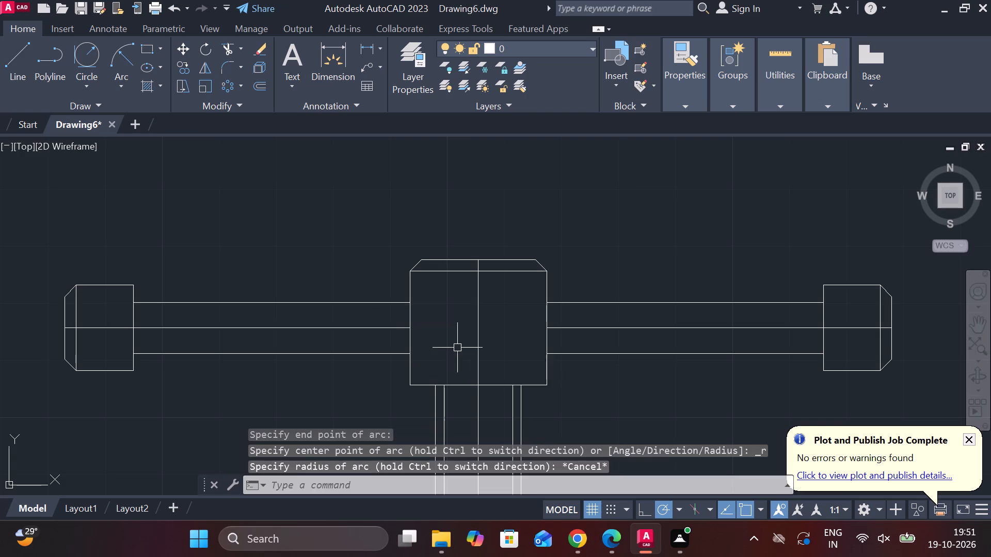
pyautogui.click(406, 353)
pyautogui.click(406, 304)
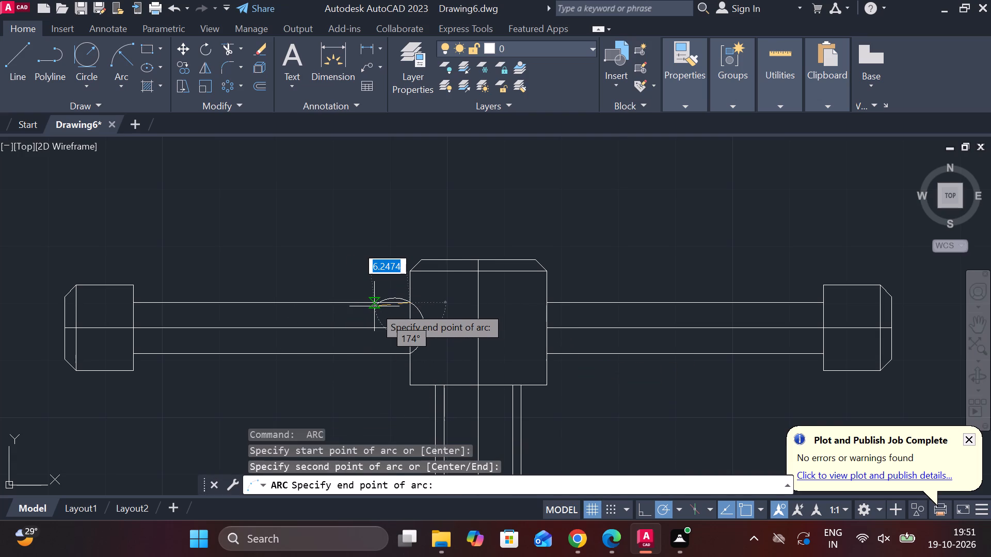
pyautogui.press('9')
pyautogui.press('Return')
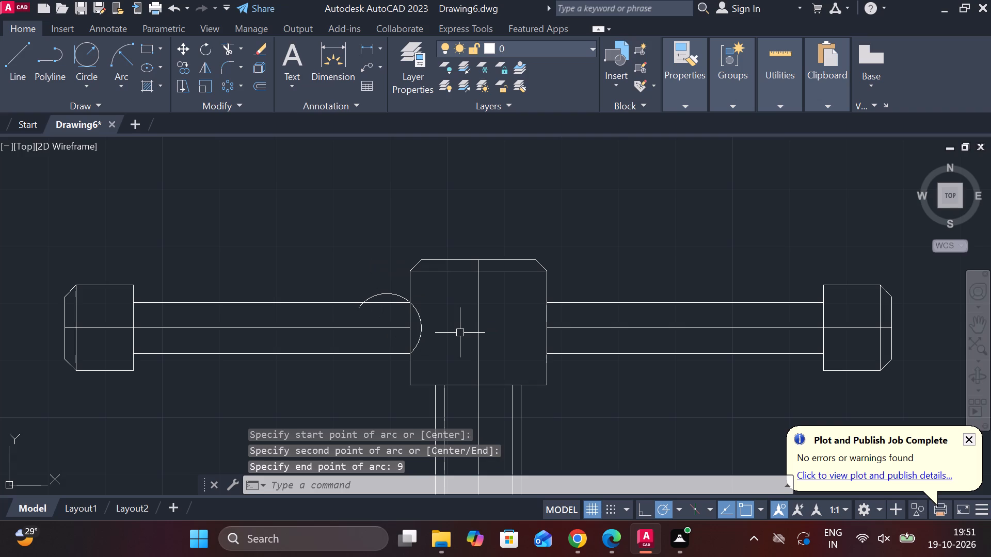
pyautogui.press('Escape')
# Trim the head's left edge between the handle lines and the arc's excess outside the head, leaving only the curve inside.
pyautogui.write('tr')
pyautogui.press('space')
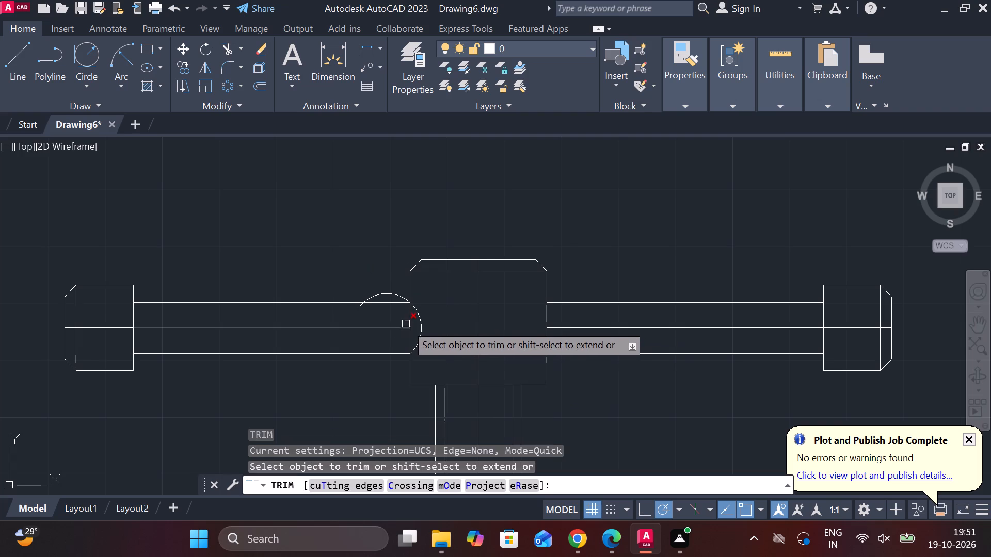
pyautogui.click(407, 320)
pyautogui.click(410, 338)
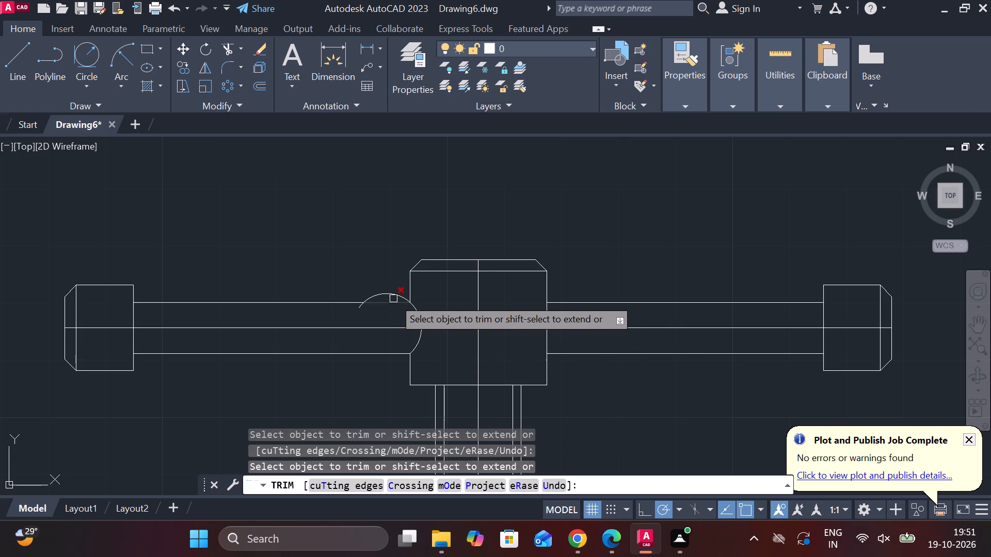
pyautogui.click(393, 295)
pyautogui.click(358, 311)
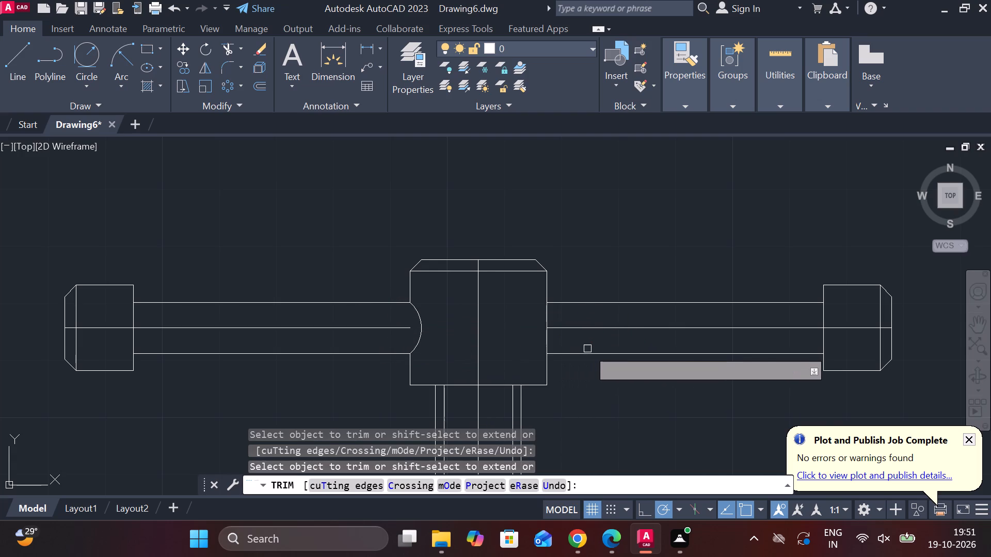
pyautogui.moveTo(601, 374); pyautogui.dragTo(543, 366, button='middle')
pyautogui.press('Escape')
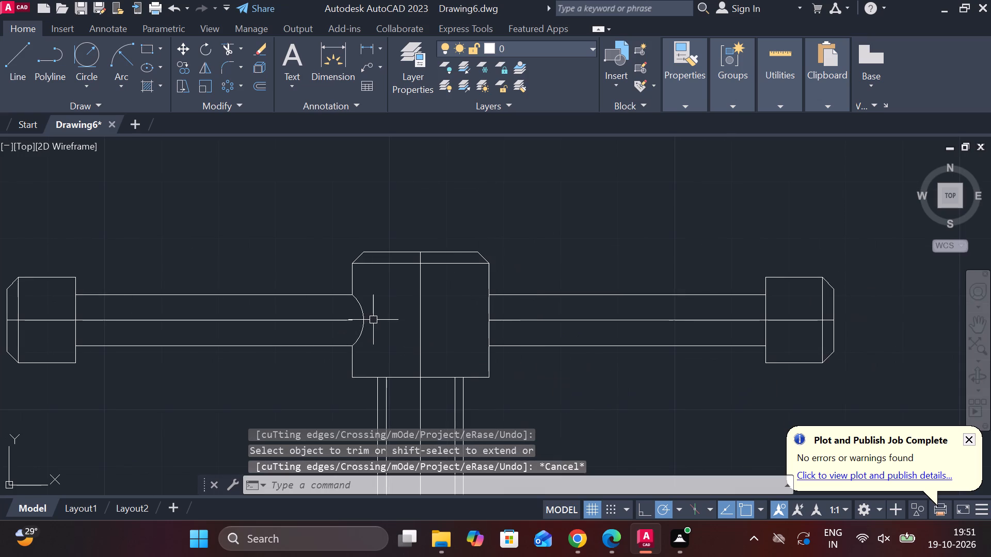
# Mirror the trimmed arc about the head's vertical centre line, keeping the original.
pyautogui.click(364, 319)
pyautogui.write('mi')
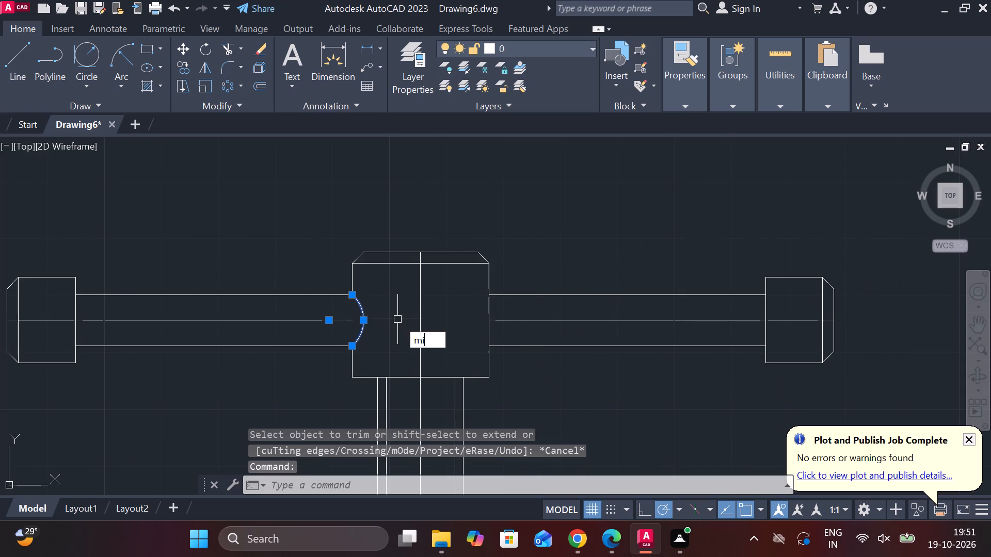
pyautogui.press('Return')
pyautogui.click(419, 374)
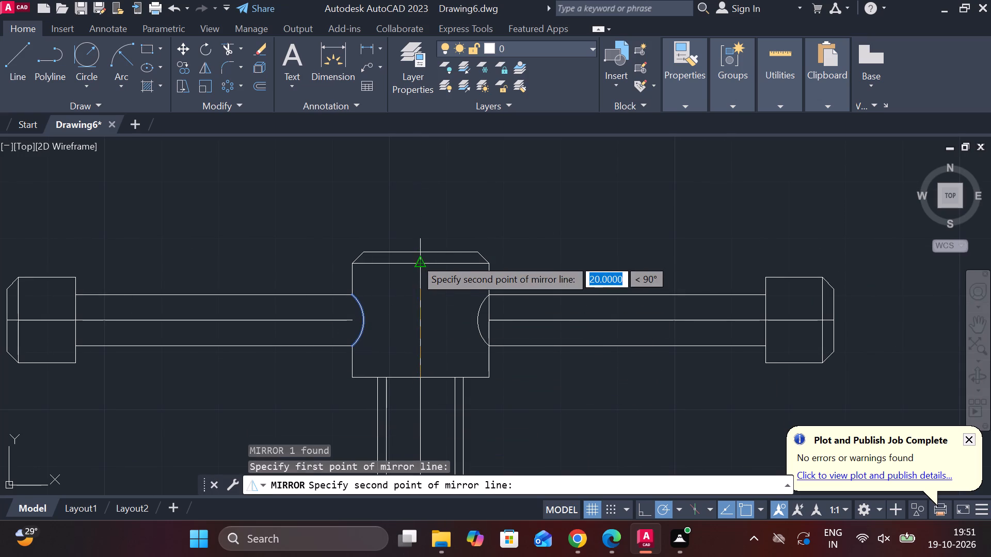
pyautogui.click(415, 258)
pyautogui.moveTo(448, 310); pyautogui.dragTo(415, 258)
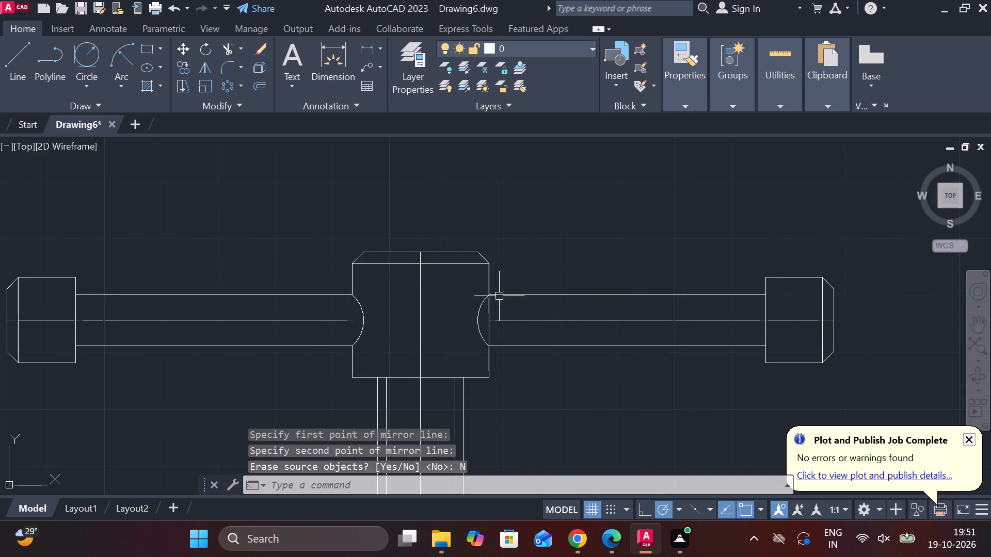
pyautogui.press('Escape')
# Trim the head's right edge between the two handle lines at the mirrored arc.
pyautogui.write('tr')
pyautogui.press('space')
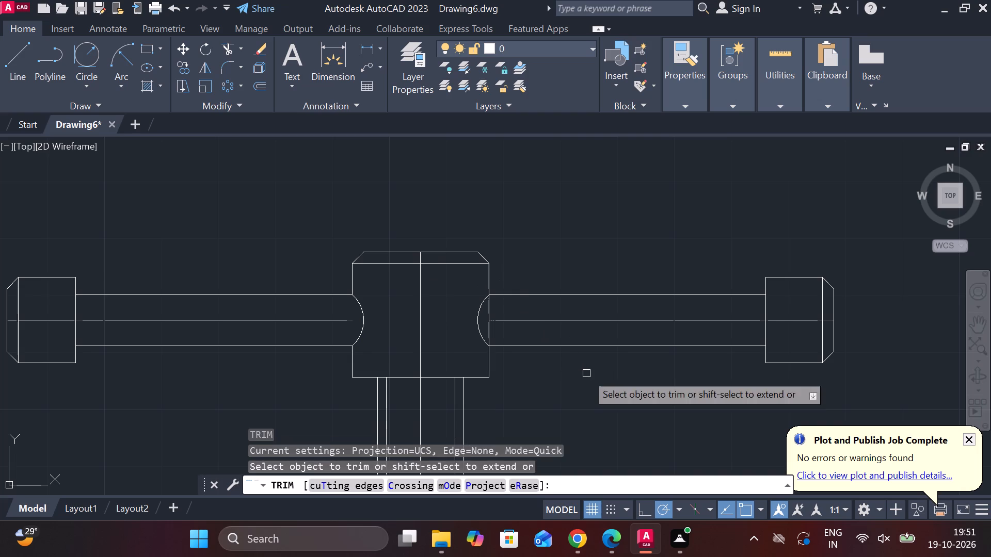
pyautogui.click(487, 311)
pyautogui.click(487, 333)
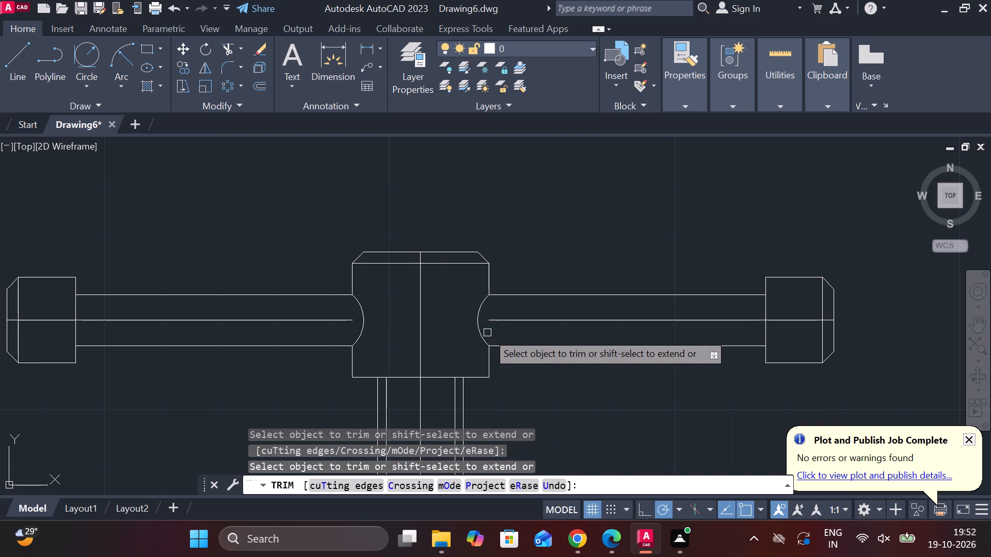
pyautogui.press('Escape')
# Extend the handle's left horizontal centre line across the head to reach the right one.
pyautogui.write('ex')
pyautogui.press('space')
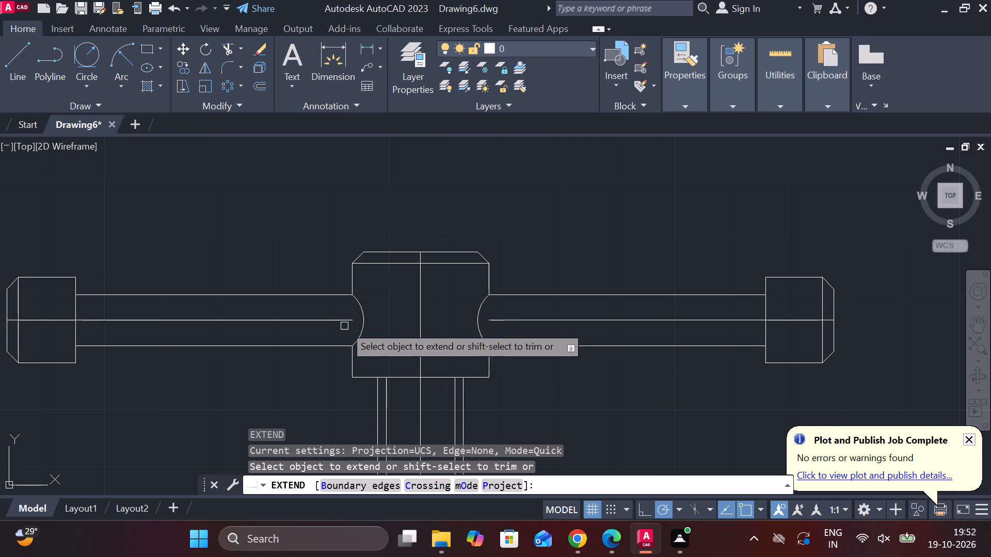
pyautogui.click(335, 321)
pyautogui.click(340, 323)
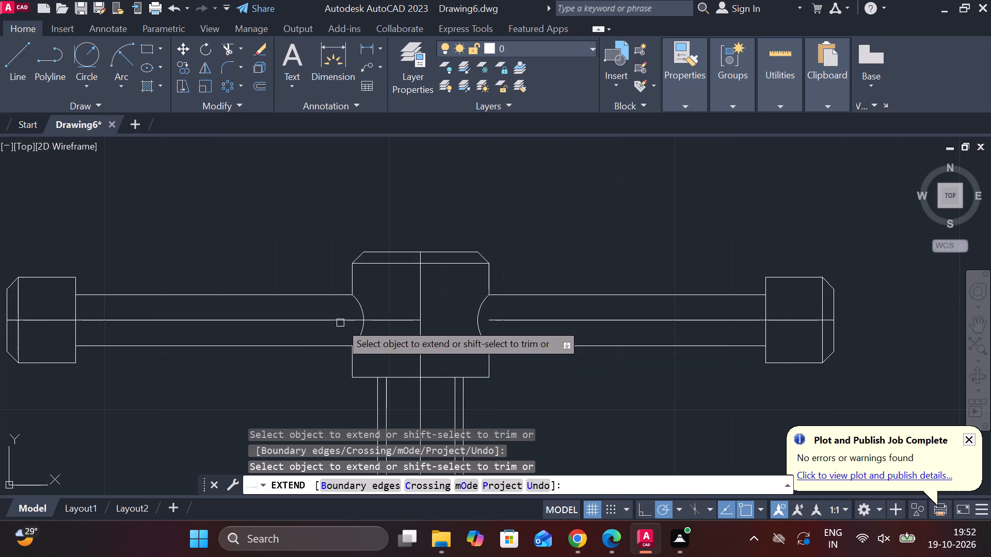
pyautogui.click(398, 323)
pyautogui.click(428, 321)
pyautogui.press('Escape')
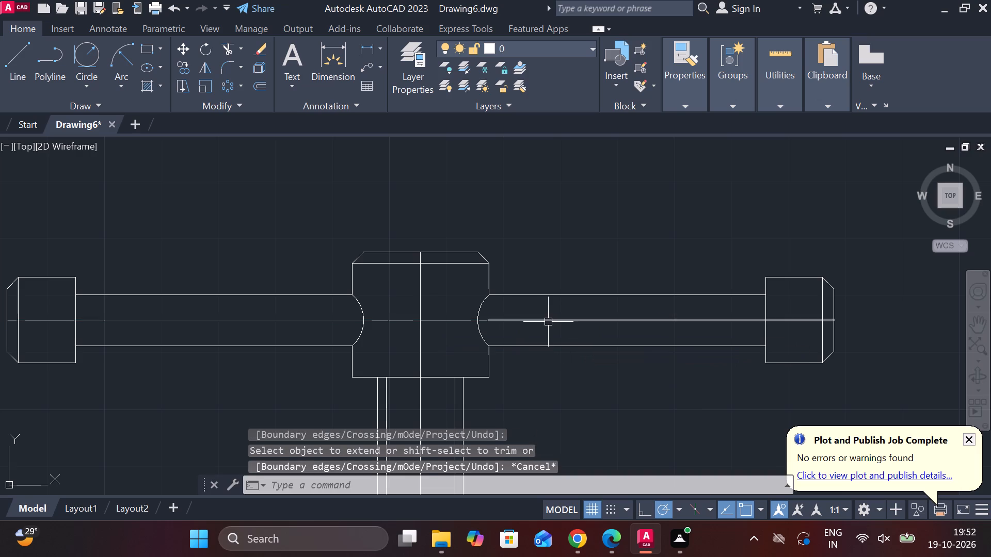
# Join the left and right horizontal centre lines into a single line.
pyautogui.click(548, 321)
pyautogui.click(447, 320)
pyautogui.scroll(-1, 541, 335)
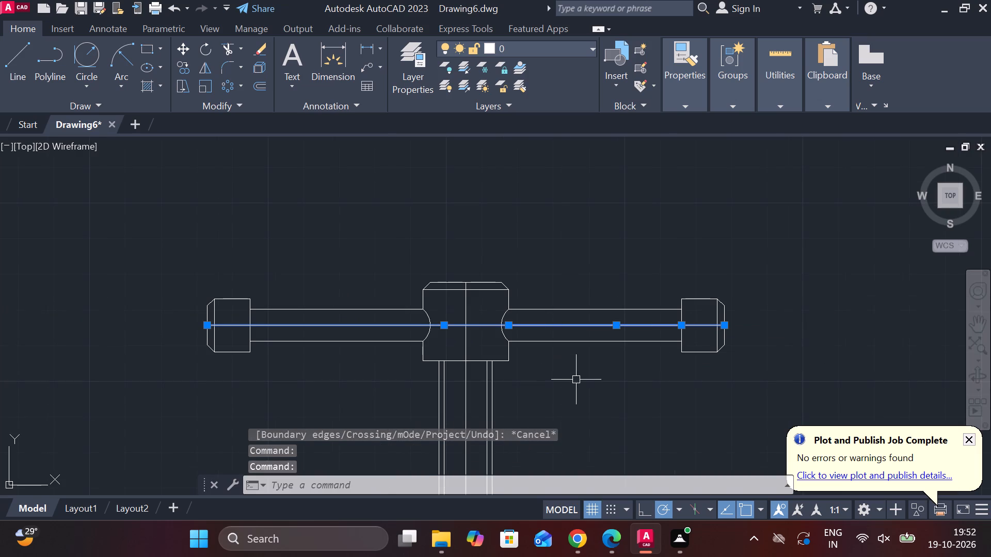
pyautogui.press('j')
pyautogui.press('Return')
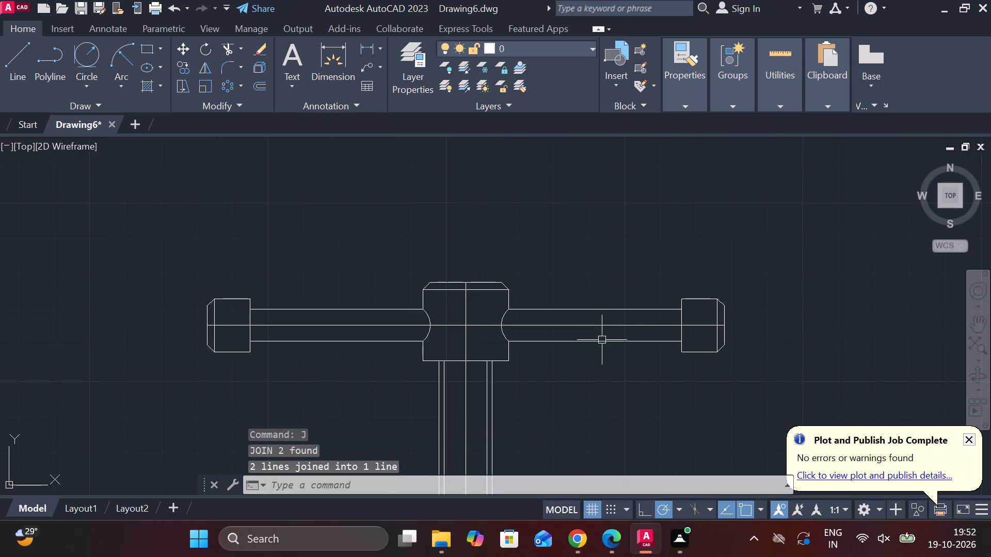
# Set the linetype of the handle's joined horizontal centre line to CENTER.
pyautogui.click(554, 323)
pyautogui.click(674, 107)
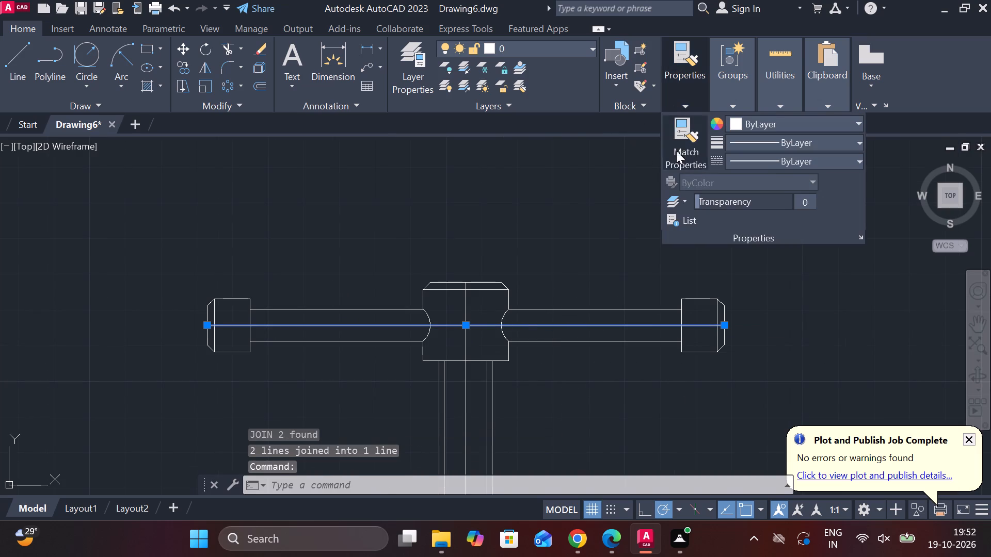
pyautogui.click(786, 159)
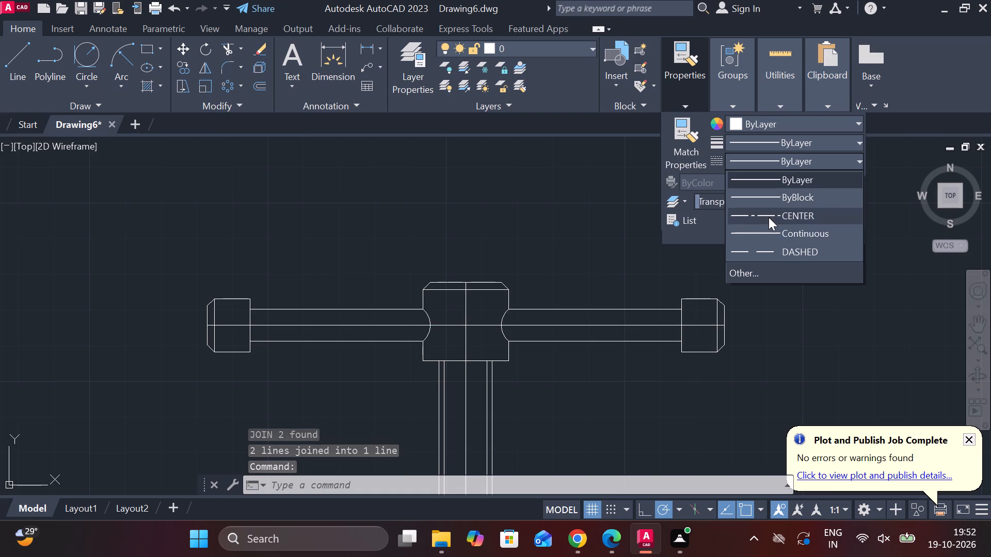
pyautogui.click(769, 217)
pyautogui.press('Escape')
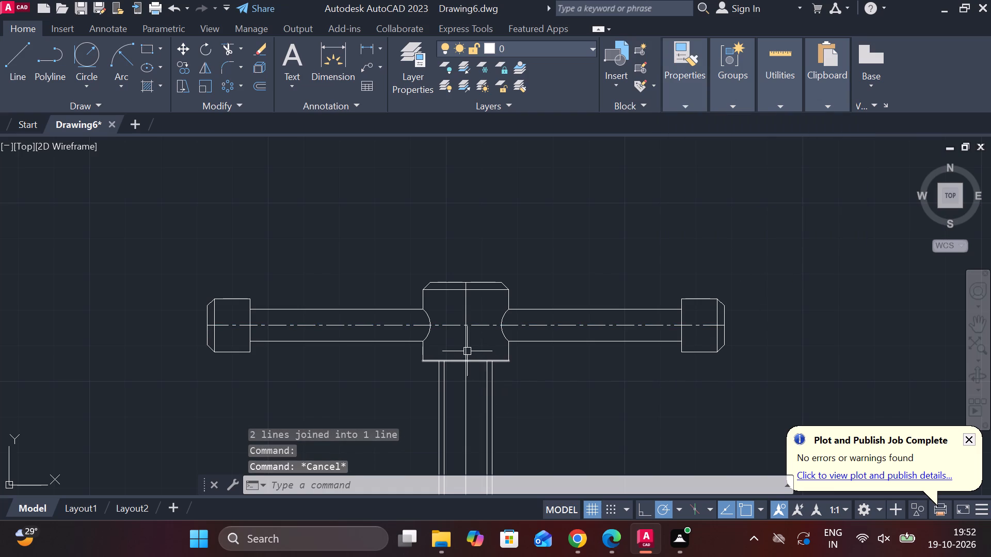
# Set the linetype of the vertical centre line through the head and shank to CENTER.
pyautogui.click(467, 351)
pyautogui.click(686, 106)
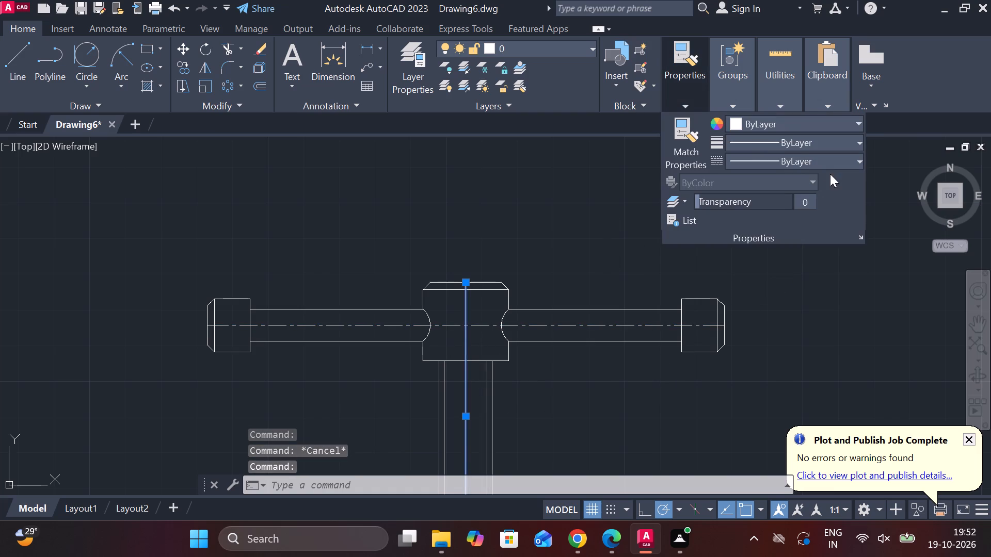
pyautogui.click(815, 160)
pyautogui.click(778, 217)
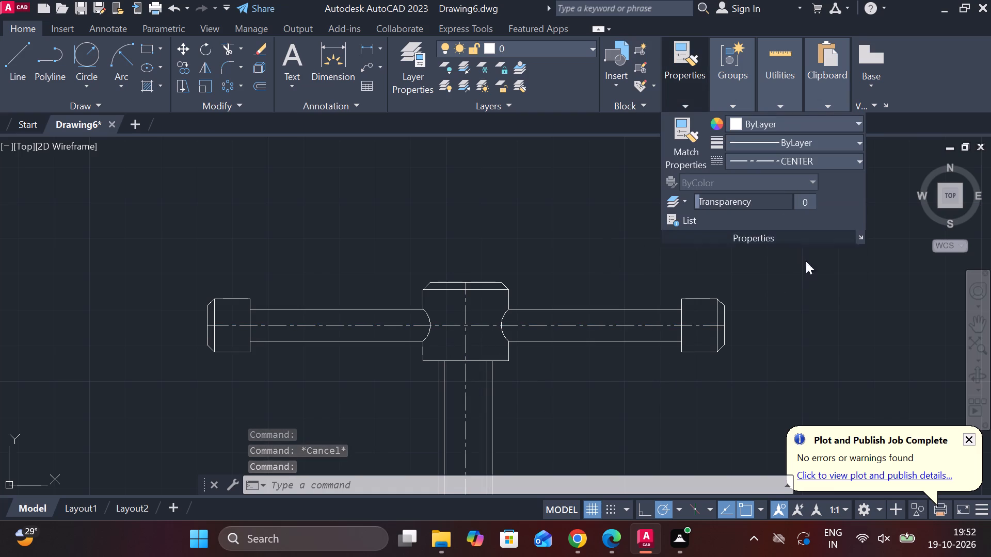
pyautogui.press('Escape')
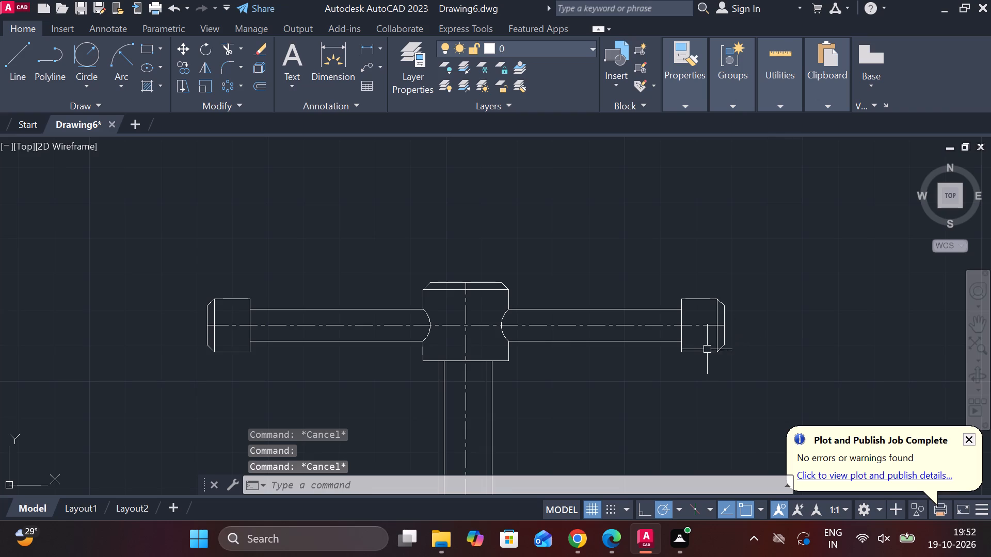
# Add a linear dimension across the head's width above the head and prefix its text with the diameter symbol.
pyautogui.click(369, 54)
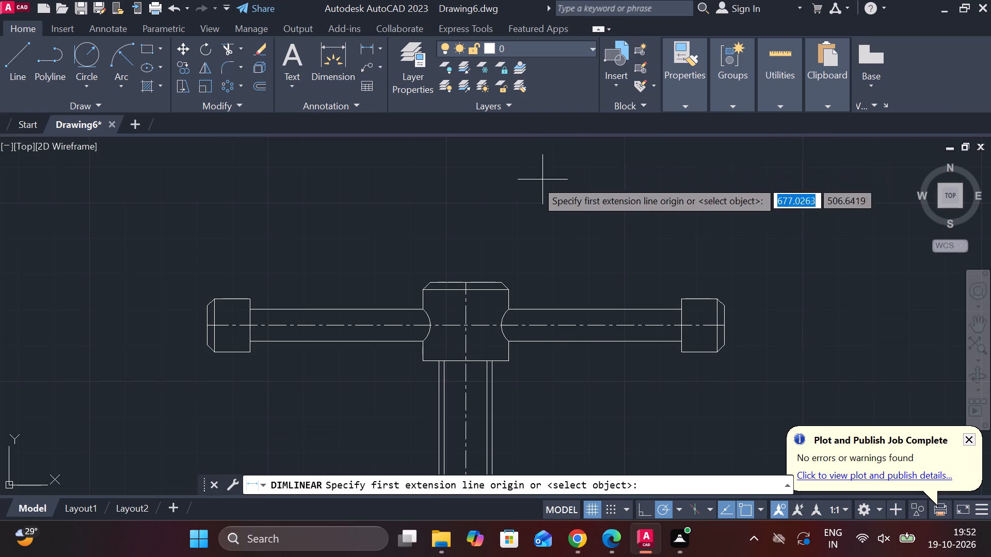
pyautogui.click(419, 292)
pyautogui.click(508, 290)
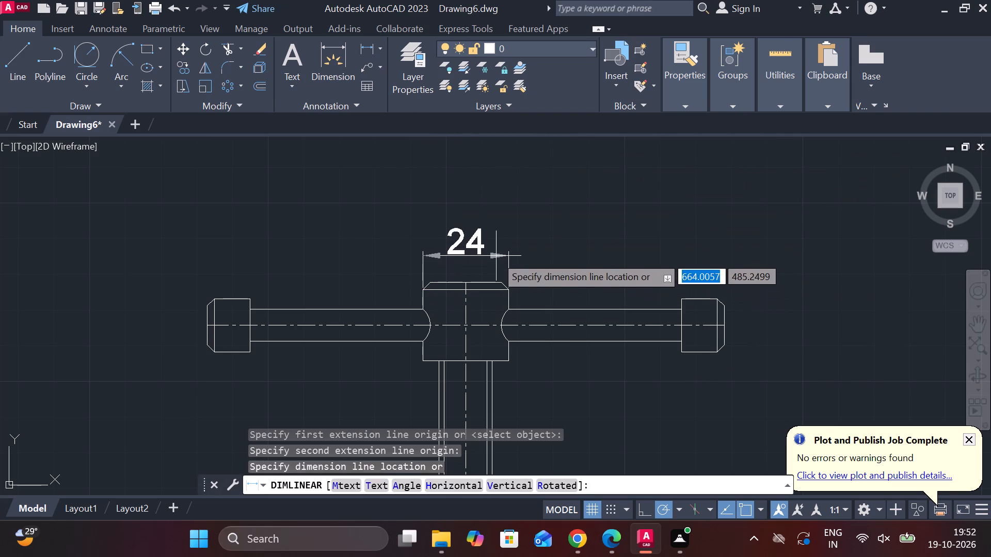
pyautogui.click(495, 255)
pyautogui.doubleClick(455, 238)
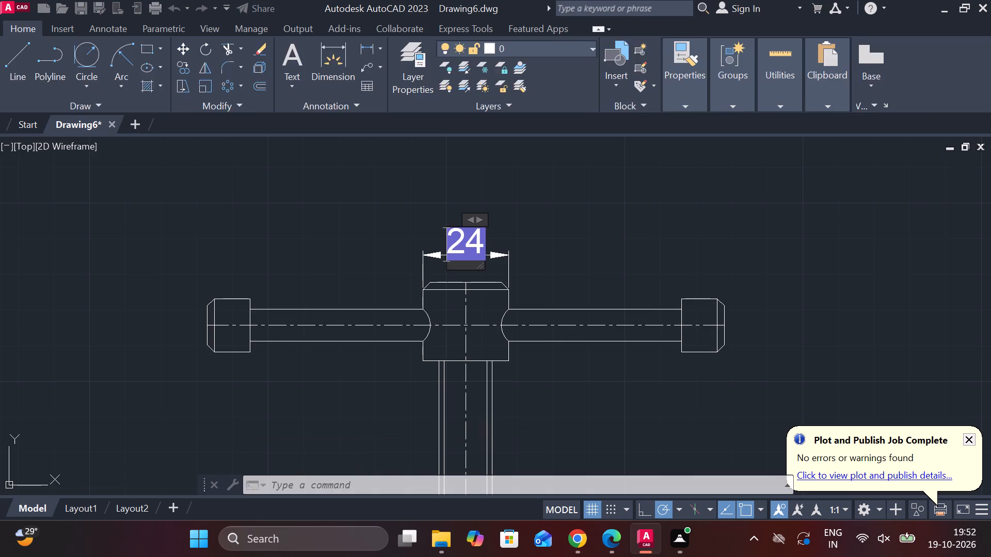
pyautogui.click(667, 85)
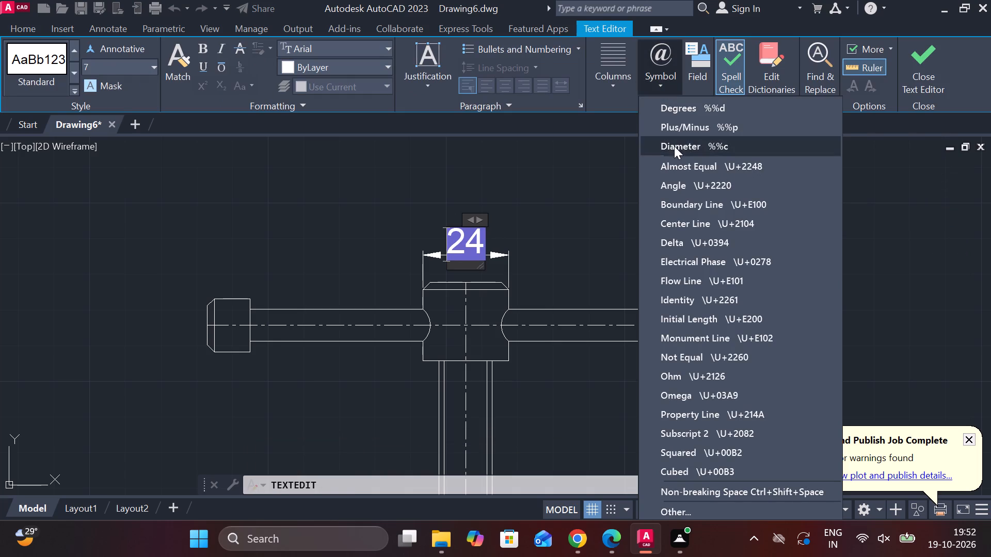
pyautogui.click(682, 141)
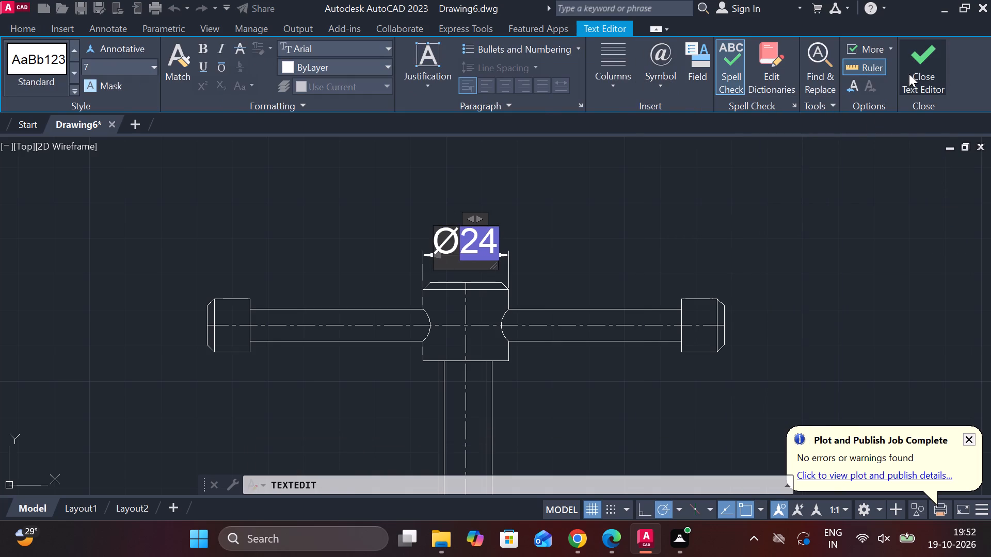
pyautogui.click(909, 74)
# Erase the stray horizontal line lying below the shank.
pyautogui.moveTo(549, 287); pyautogui.dragTo(635, 190, button='middle')
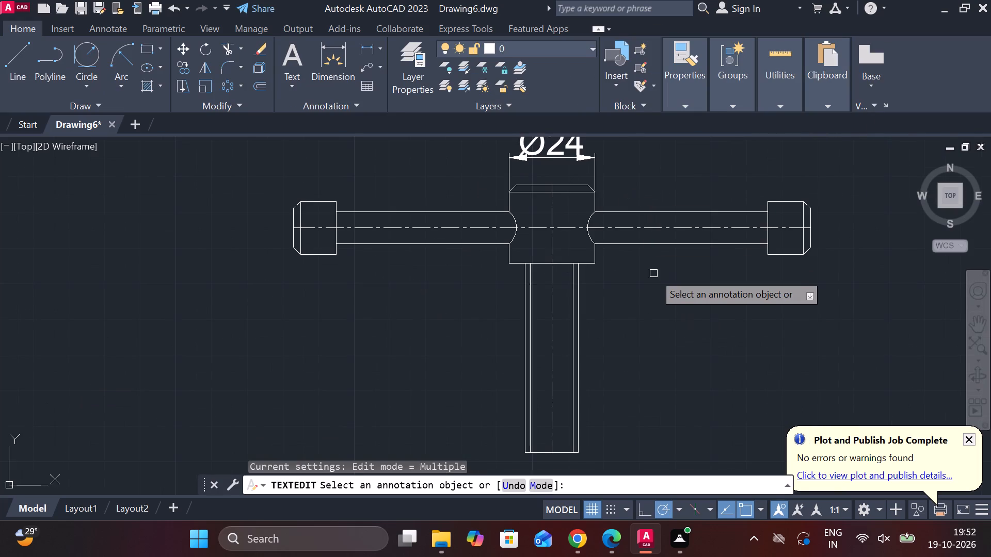
pyautogui.scroll(-1, 653, 273)
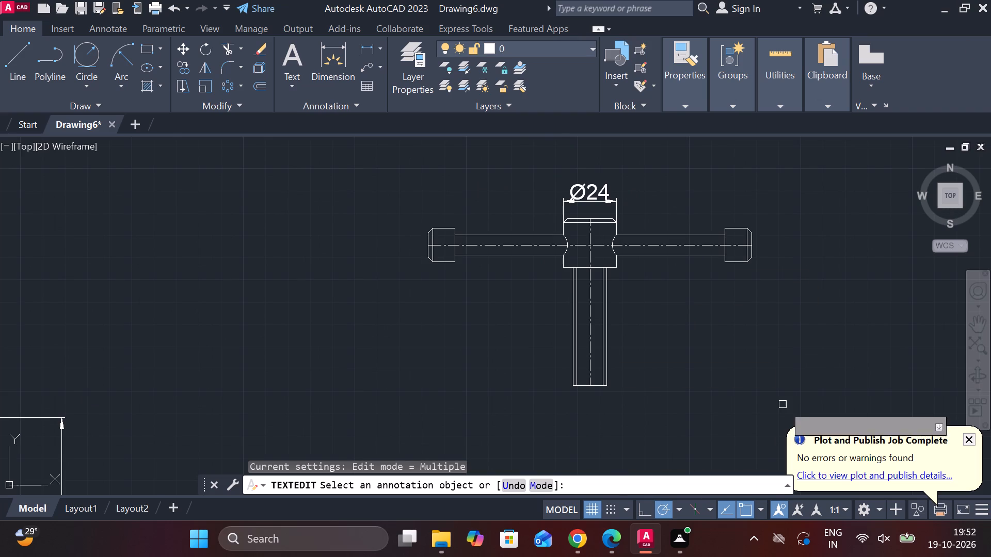
pyautogui.moveTo(699, 375); pyautogui.dragTo(489, 127, button='middle')
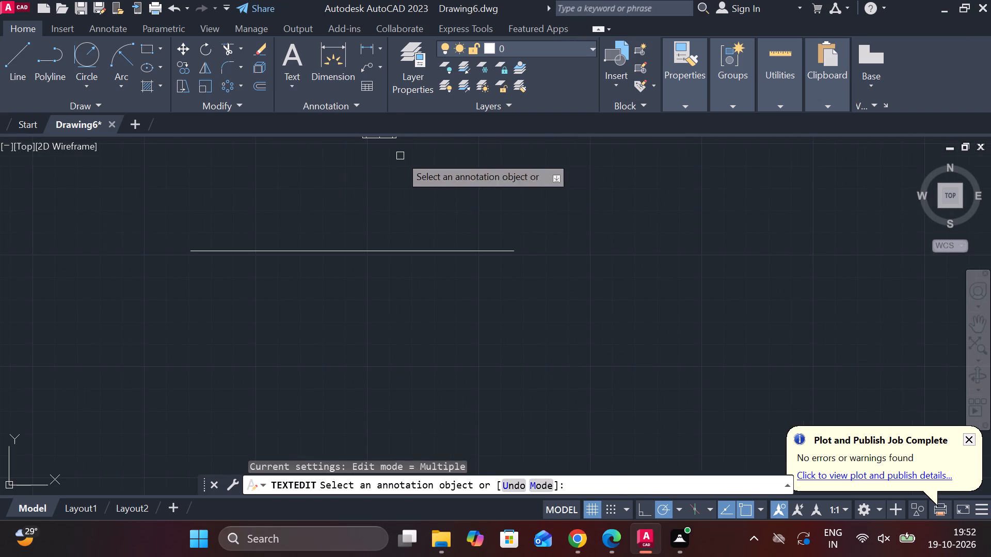
pyautogui.moveTo(407, 168); pyautogui.dragTo(476, 302, button='middle')
pyautogui.press('Escape')
pyautogui.click(428, 387)
pyautogui.write('e')
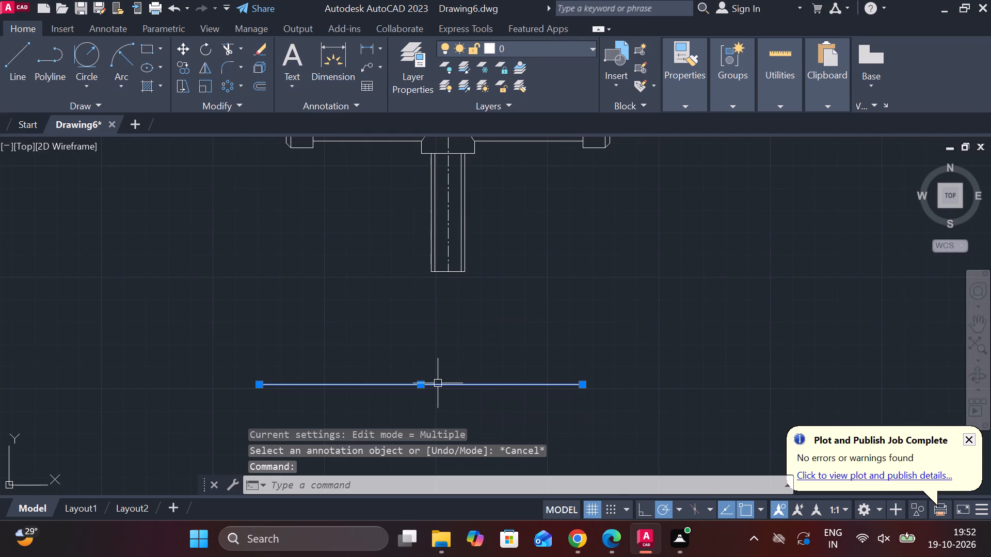
pyautogui.press('space')
# Offset the shank's bottom edge 9 mm downward.
pyautogui.scroll(2, 440, 324)
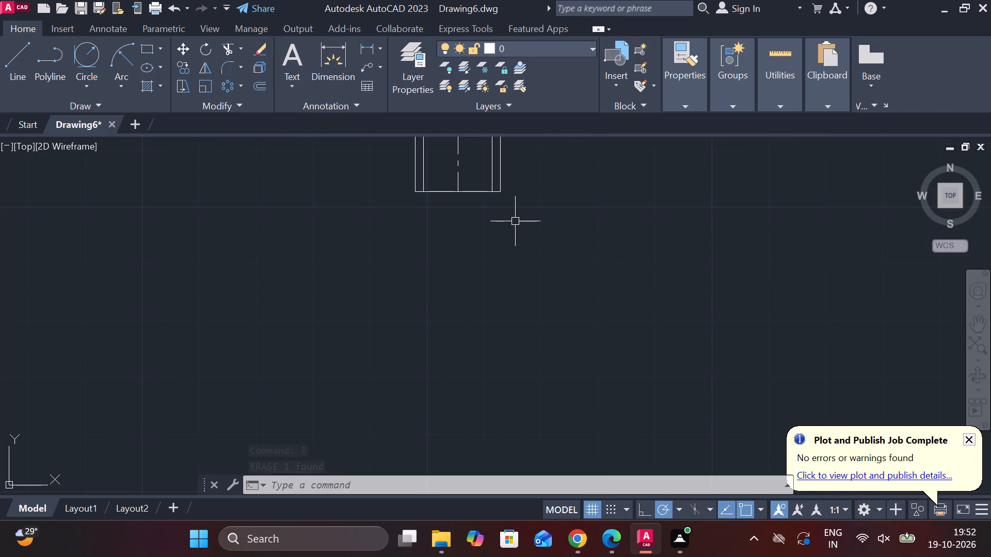
pyautogui.moveTo(542, 222); pyautogui.dragTo(552, 249, button='middle')
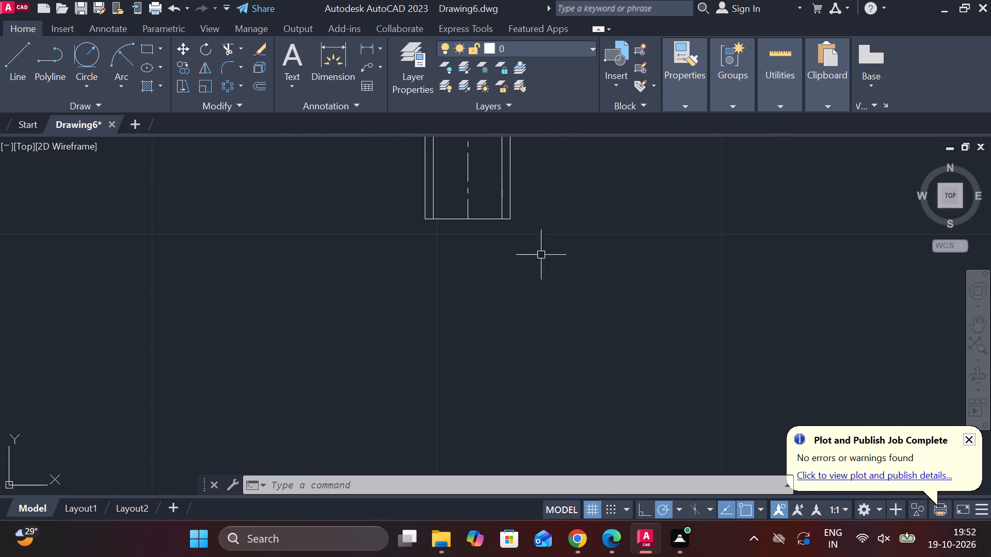
pyautogui.click(481, 222)
pyautogui.press('o')
pyautogui.press('Return')
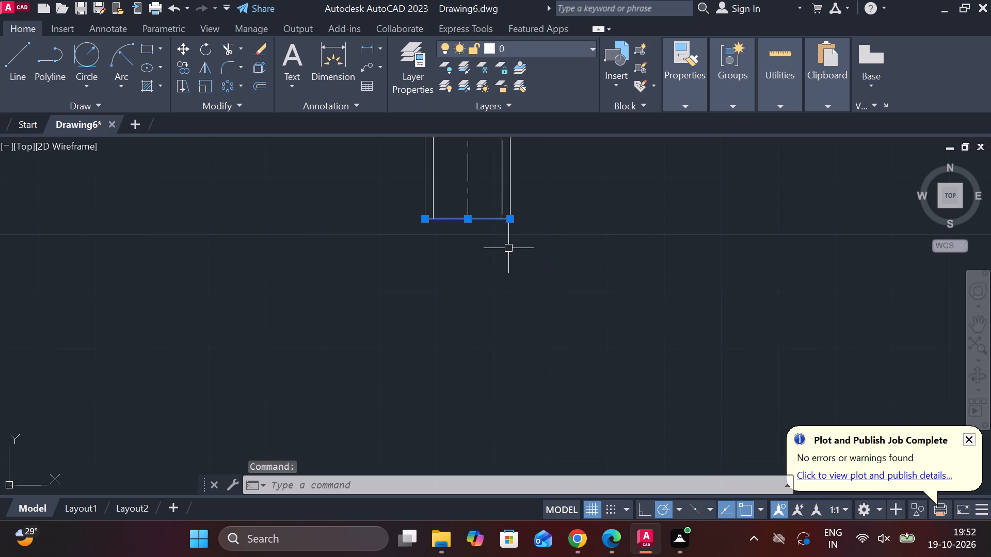
pyautogui.press('Return')
pyautogui.press('9')
pyautogui.press('Return')
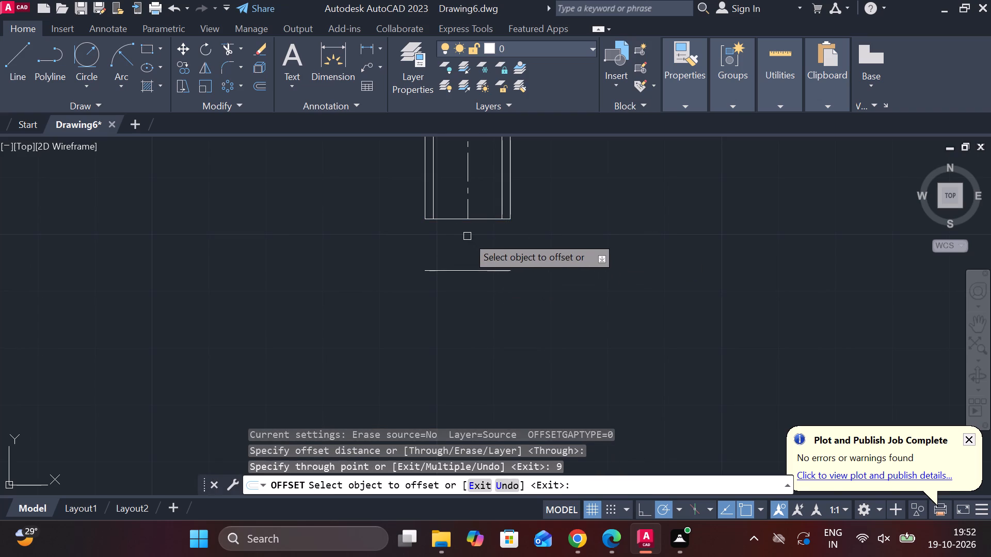
pyautogui.press('Escape')
# Draw a vertical line from the midpoint of the shank's bottom edge to the midpoint of the offset line below.
pyautogui.press('l')
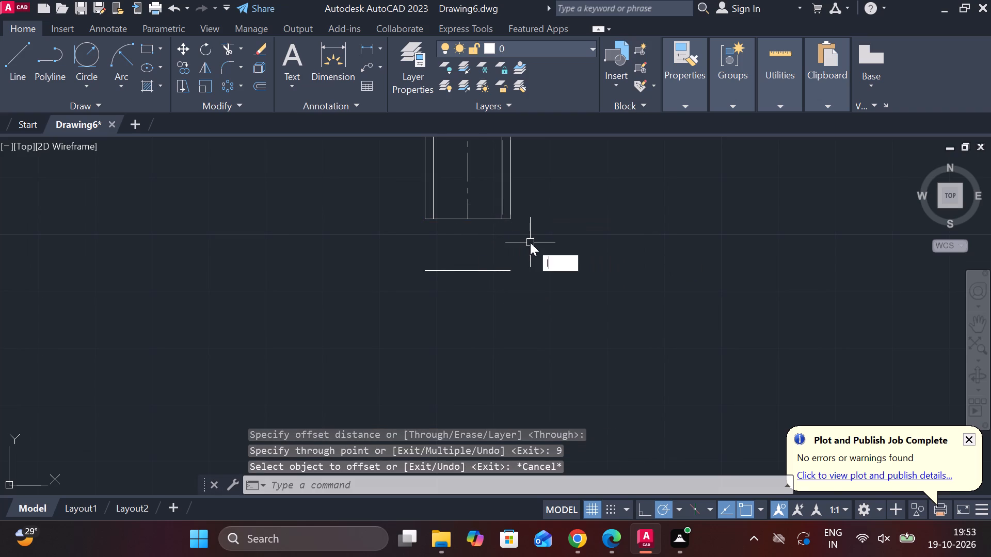
pyautogui.press('Return')
pyautogui.click(472, 227)
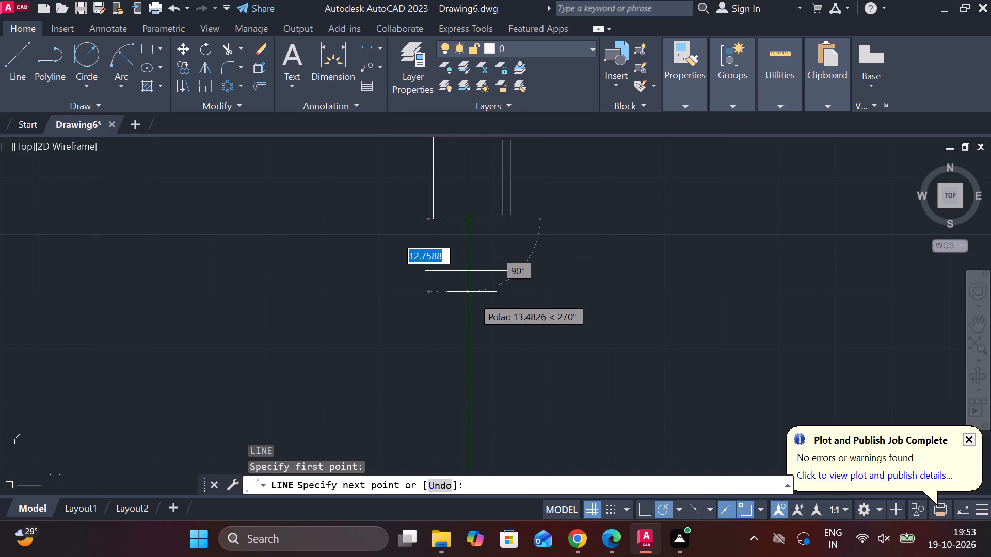
pyautogui.click(468, 272)
pyautogui.press('Escape')
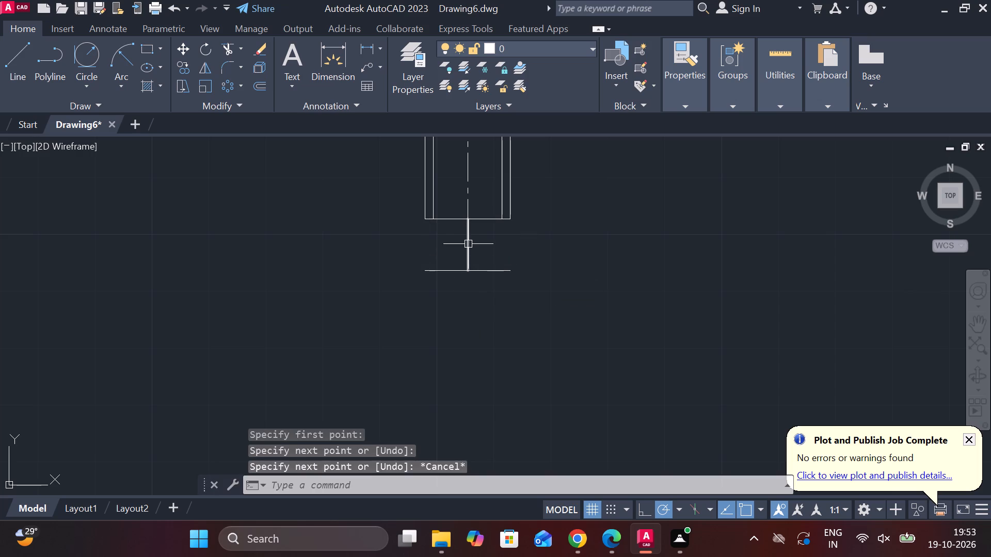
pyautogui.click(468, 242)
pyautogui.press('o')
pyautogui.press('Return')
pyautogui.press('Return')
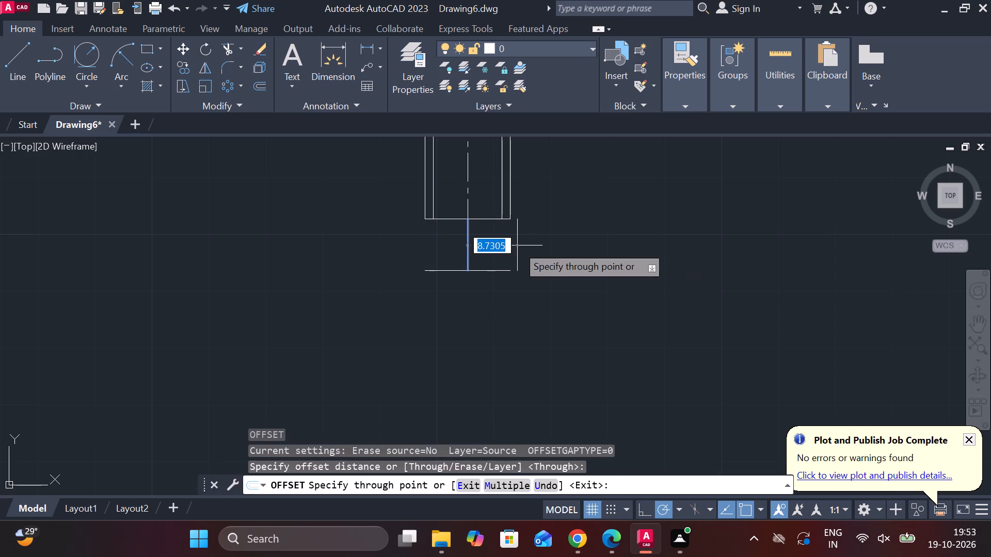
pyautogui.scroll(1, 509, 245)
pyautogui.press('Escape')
# Offset the short vertical line below the shank 4 mm to each side to form the tip's sides.
pyautogui.click(444, 253)
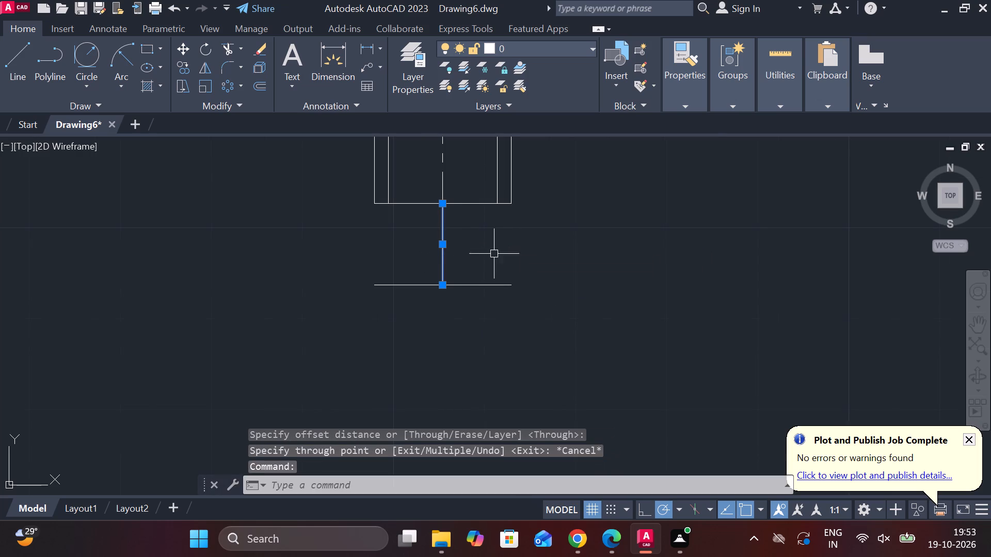
pyautogui.press('o')
pyautogui.press('Return')
pyautogui.press('Return')
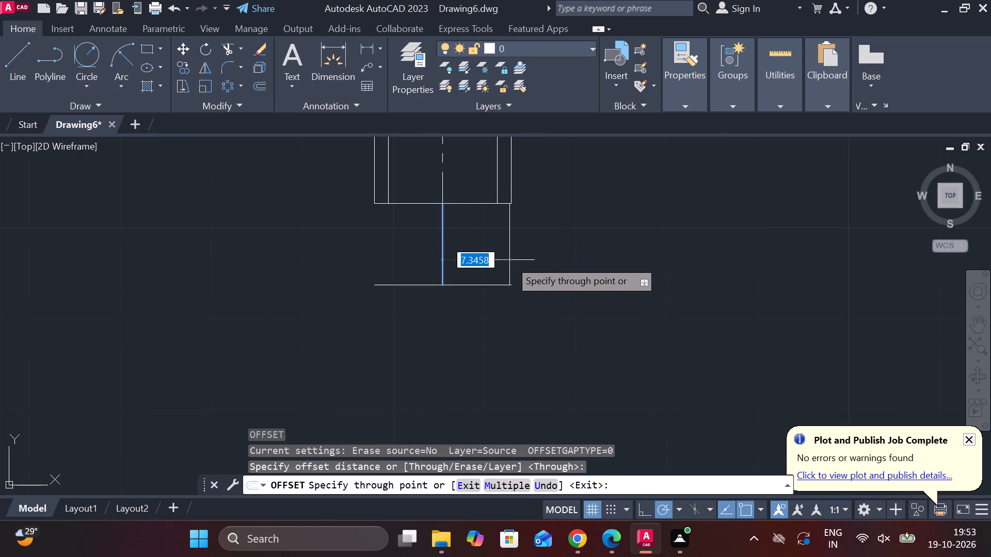
pyautogui.press('4')
pyautogui.press('Return')
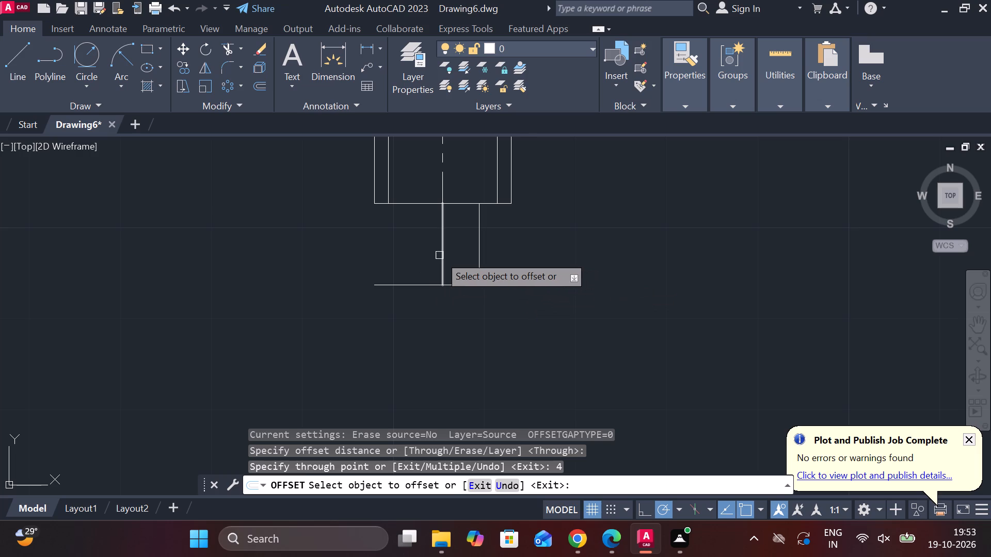
pyautogui.click(439, 255)
pyautogui.press('4')
pyautogui.press('Return')
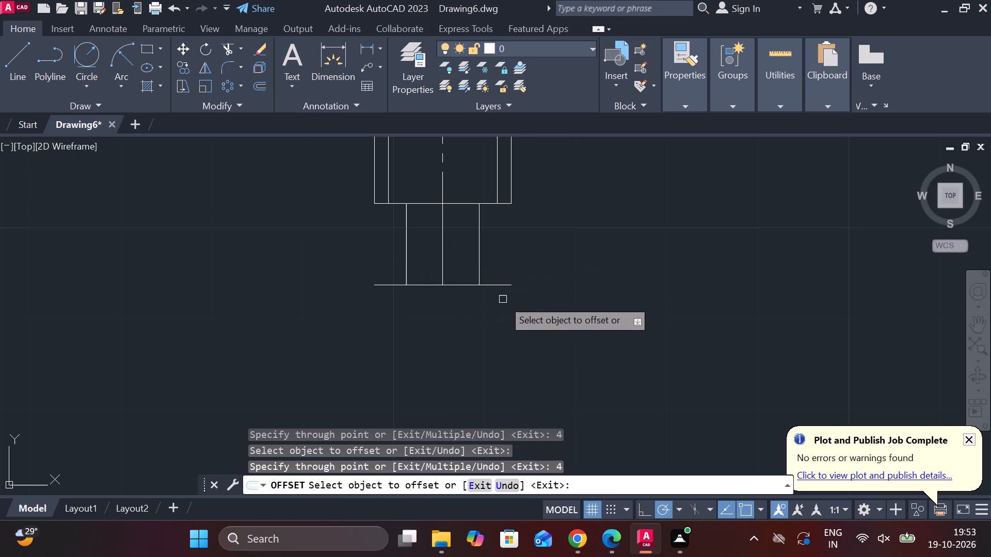
pyautogui.press('Escape')
# Trim both ends of the tip's bottom line that overhang its vertical sides.
pyautogui.write('tr')
pyautogui.press('space')
pyautogui.click(499, 286)
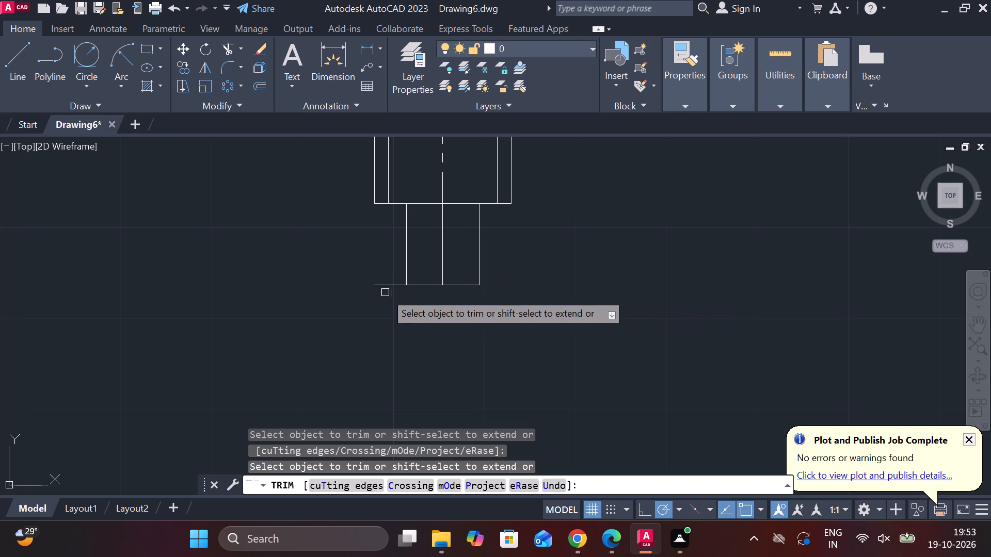
pyautogui.click(384, 283)
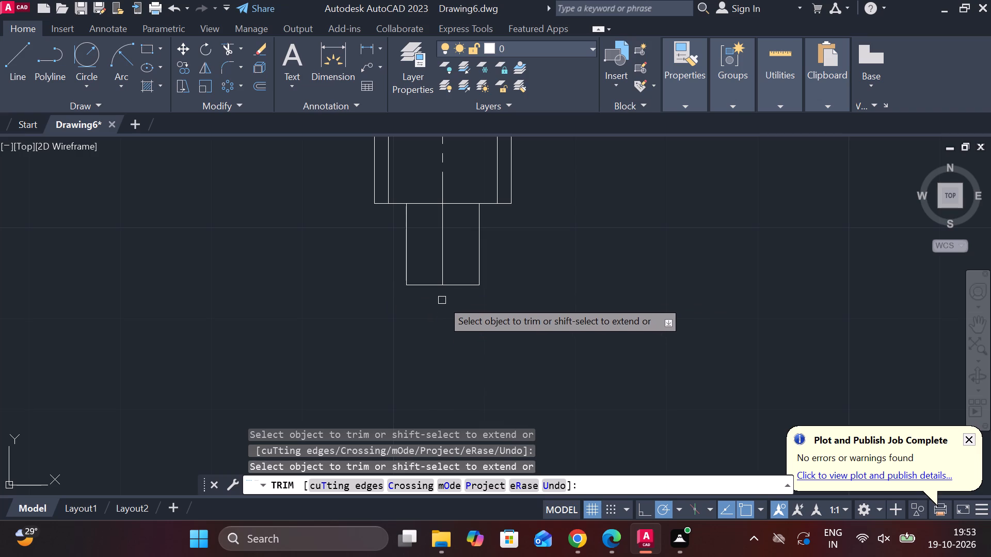
pyautogui.press('Escape')
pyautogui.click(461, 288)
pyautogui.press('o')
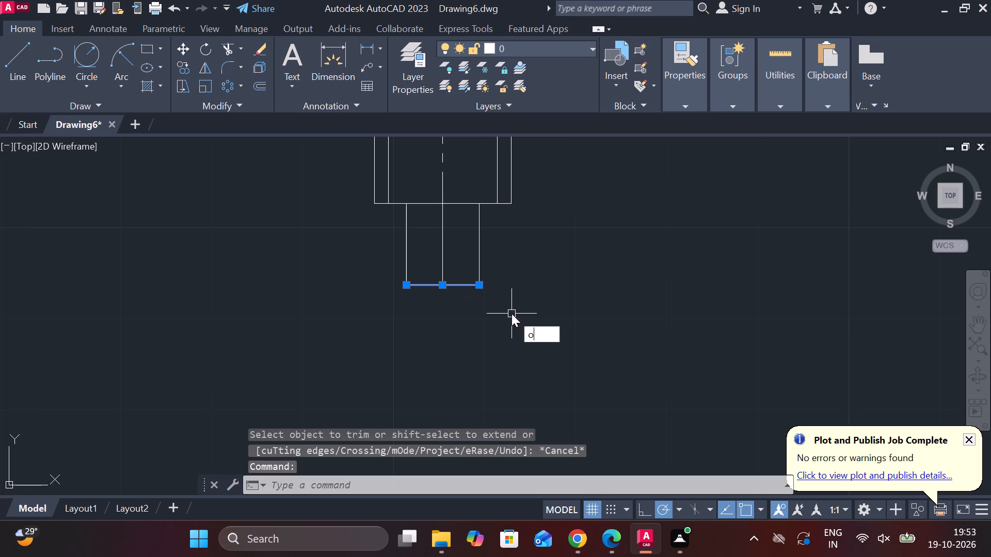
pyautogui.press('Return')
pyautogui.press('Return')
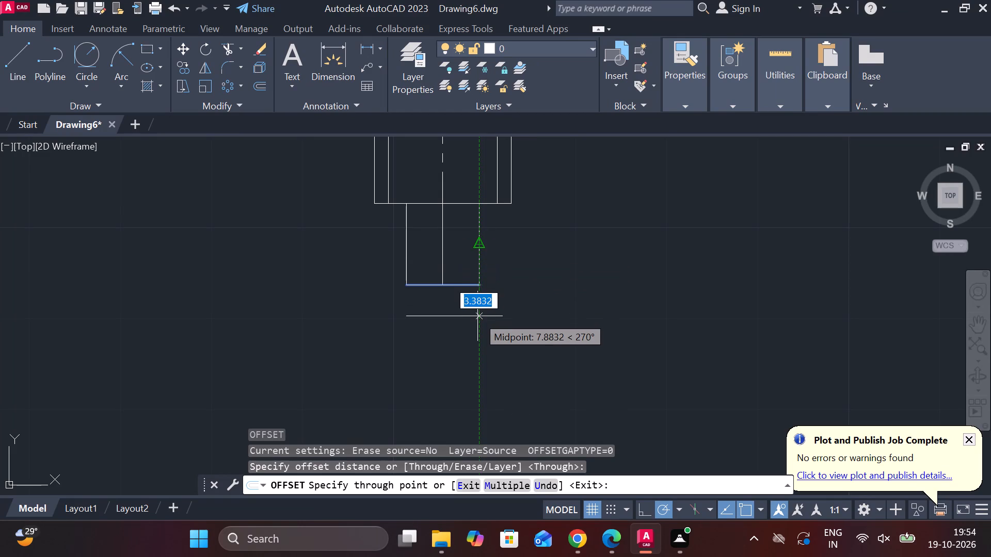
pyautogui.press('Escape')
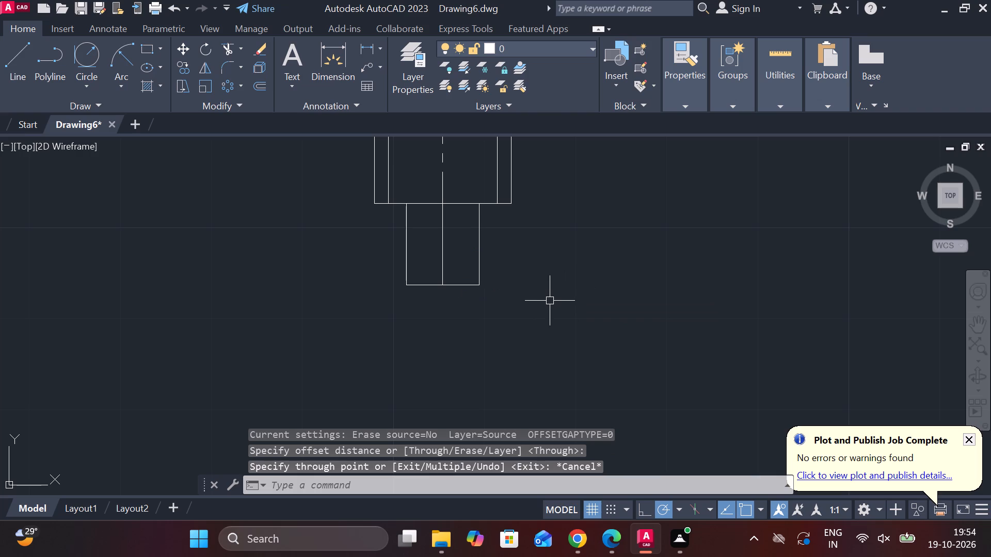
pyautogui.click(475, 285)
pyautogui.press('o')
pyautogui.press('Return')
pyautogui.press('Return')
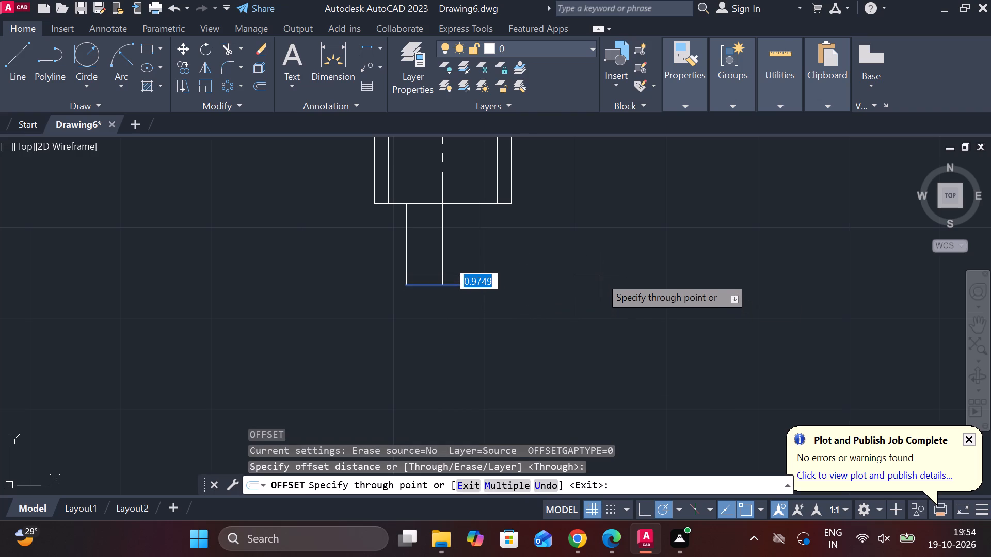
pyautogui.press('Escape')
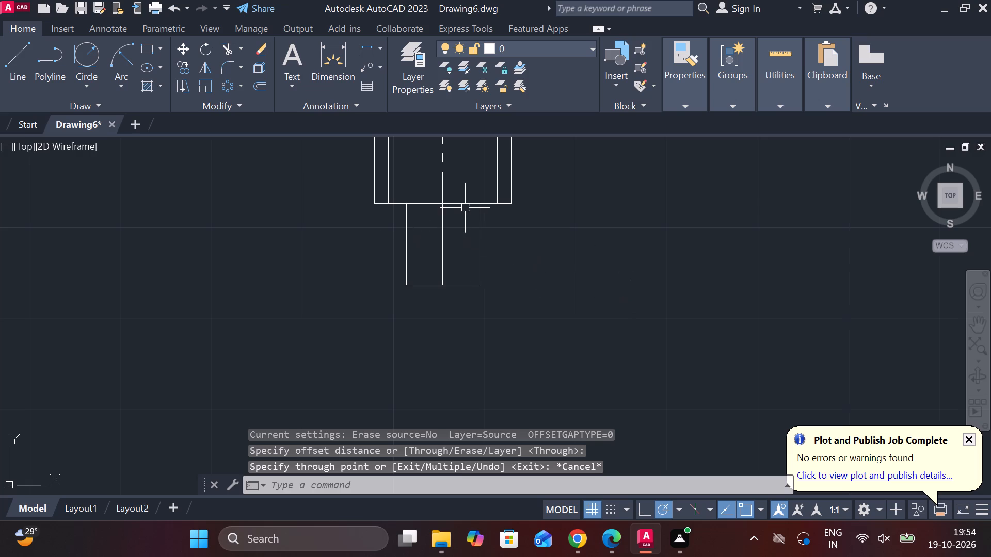
# Offset the shank's bottom edge 0.5 mm downward into the tip.
pyautogui.click(462, 203)
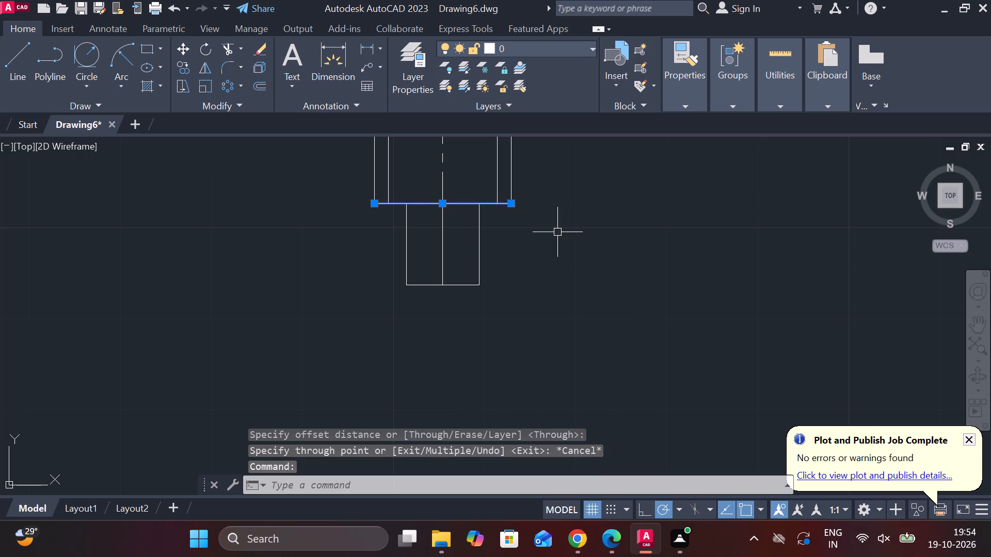
pyautogui.press('o')
pyautogui.press('Return')
pyautogui.press('Return')
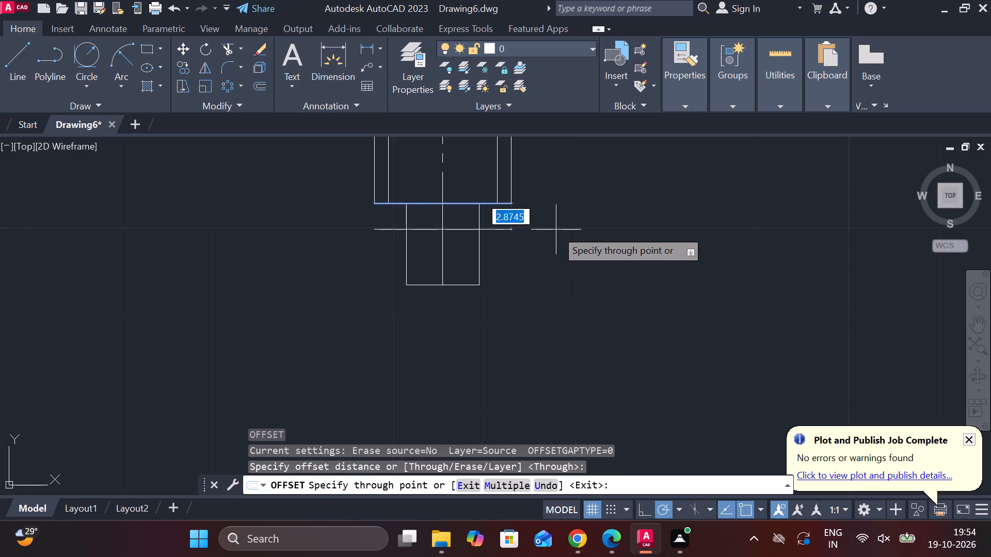
pyautogui.press('.')
pyautogui.press('5')
pyautogui.press('Return')
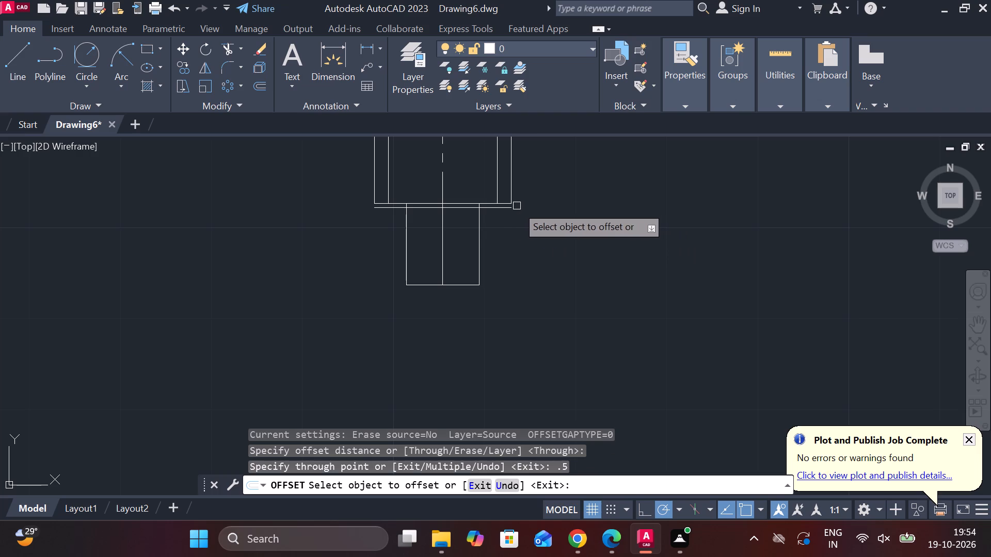
pyautogui.moveTo(524, 216); pyautogui.dragTo(539, 258, button='middle')
pyautogui.scroll(1, 522, 252)
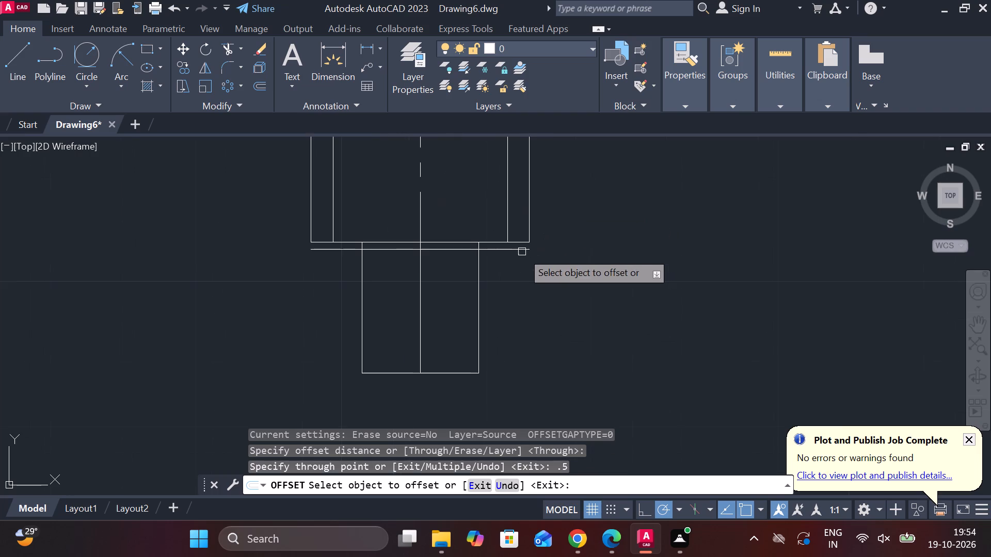
pyautogui.press('Escape')
# Trim both ends of the 0.5 mm offset line that overhang the tip's vertical sides.
pyautogui.write('tr')
pyautogui.press('space')
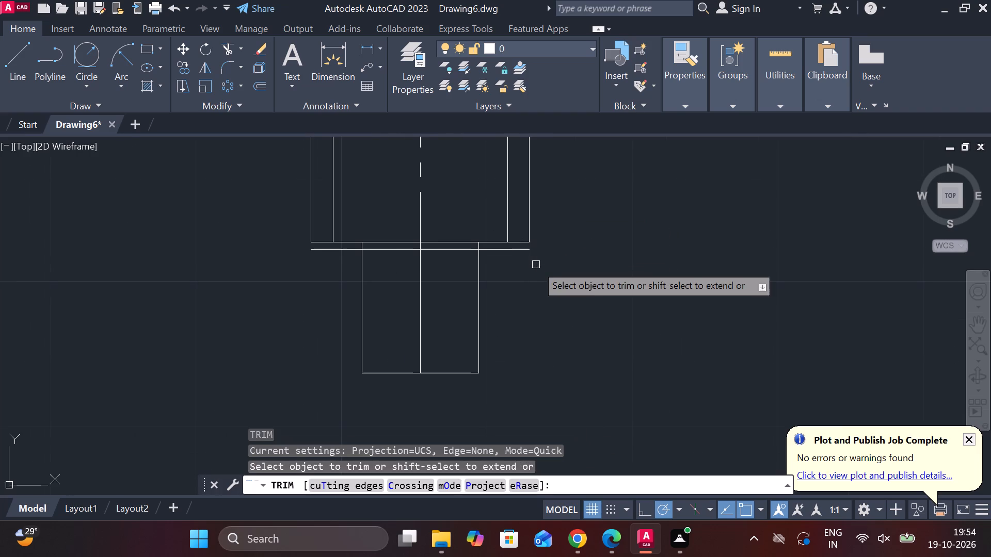
pyautogui.click(504, 250)
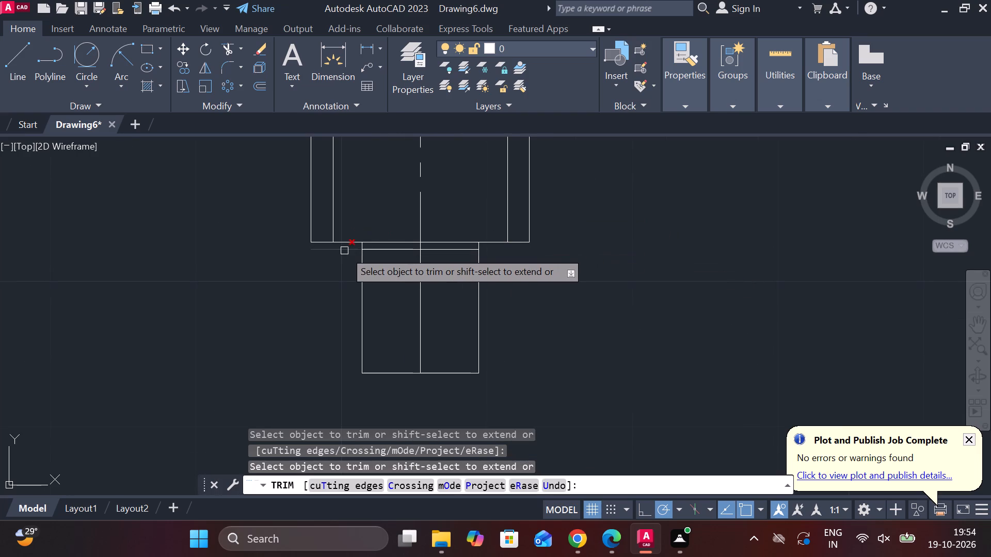
pyautogui.click(344, 251)
pyautogui.scroll(2, 353, 249)
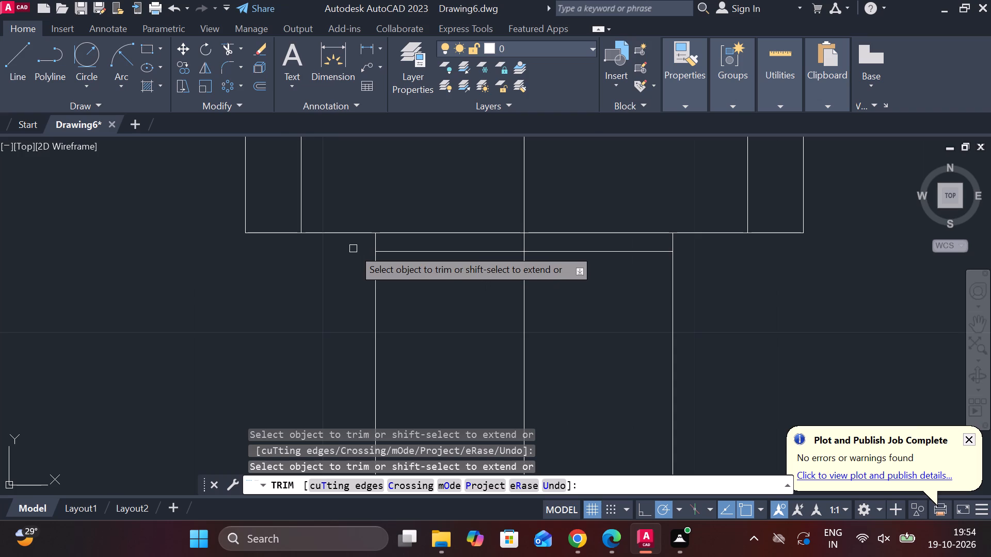
# Examine the lower end of the shank and the narrower tip beneath it.
pyautogui.scroll(-2, 353, 249)
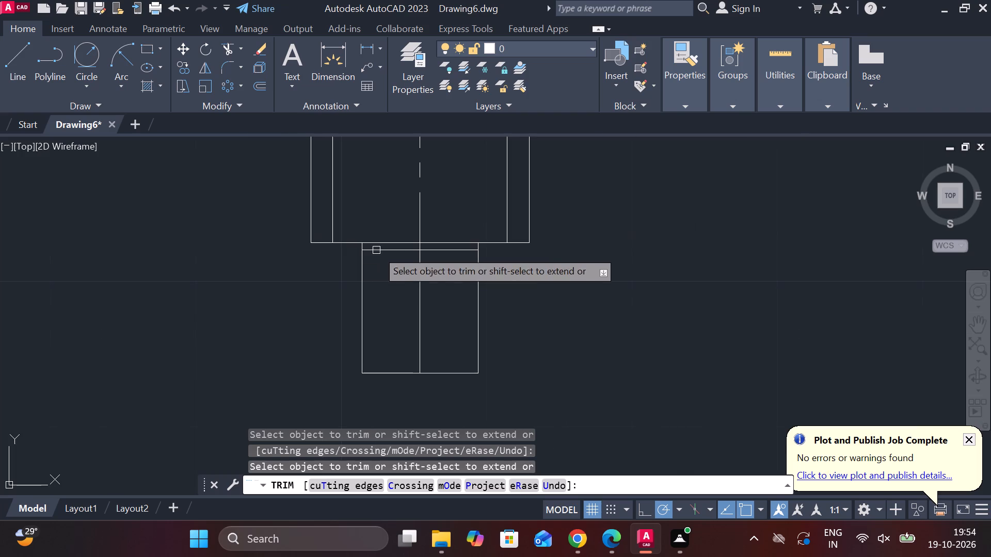
pyautogui.scroll(-2, 377, 250)
pyautogui.middleClick(456, 301)
pyautogui.moveTo(458, 278); pyautogui.dragTo(468, 339, button='middle')
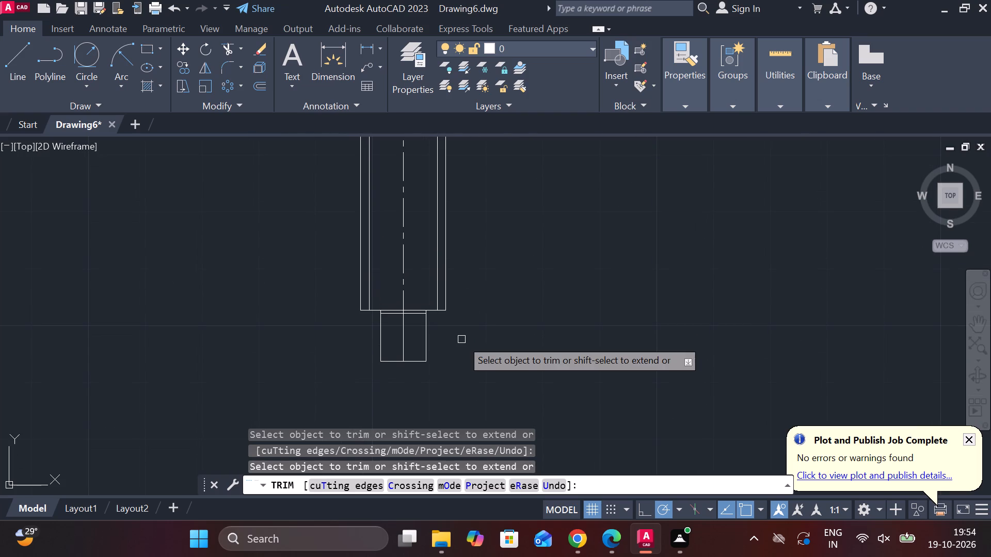
pyautogui.scroll(-1, 461, 339)
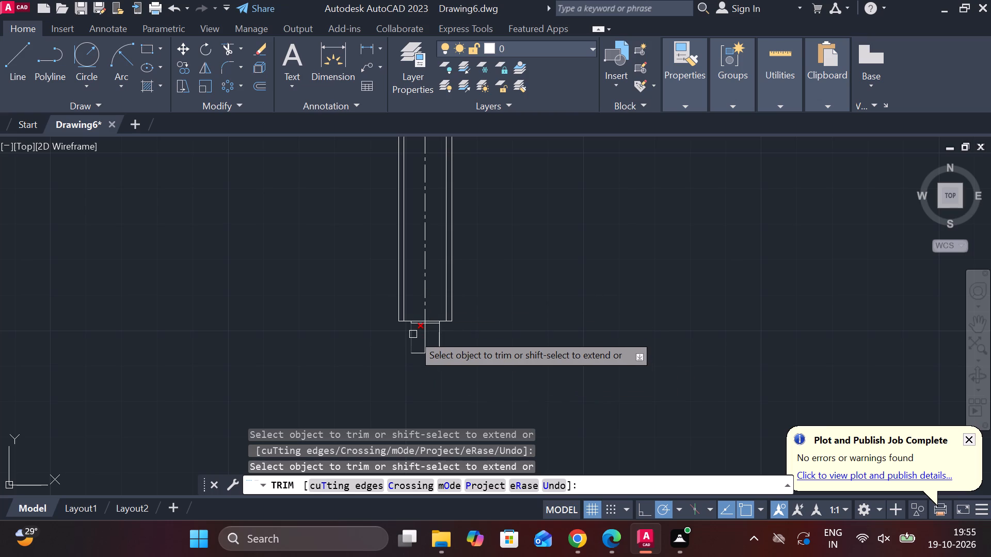
pyautogui.scroll(-2, 413, 334)
pyautogui.scroll(1, 430, 283)
pyautogui.scroll(2, 433, 334)
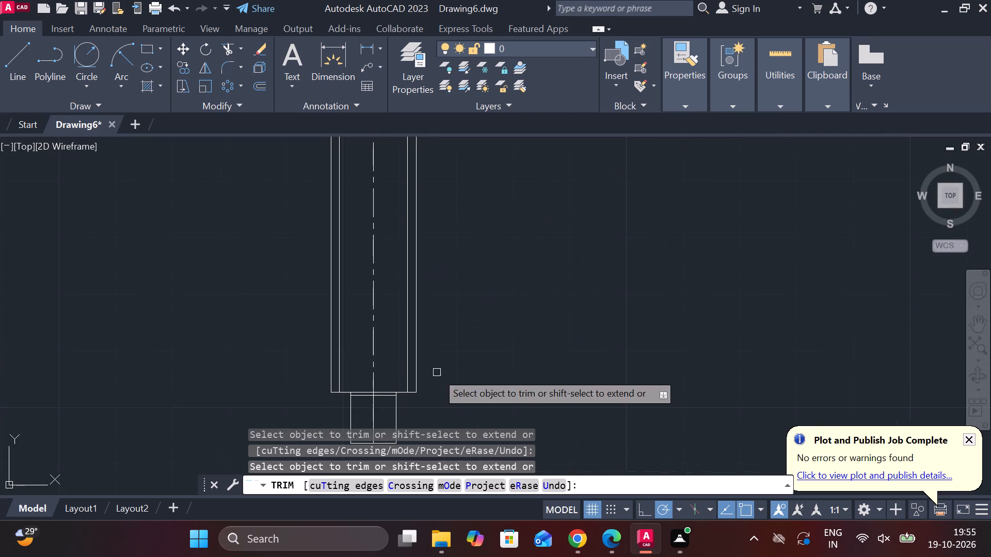
pyautogui.moveTo(442, 374); pyautogui.dragTo(508, 292, button='middle')
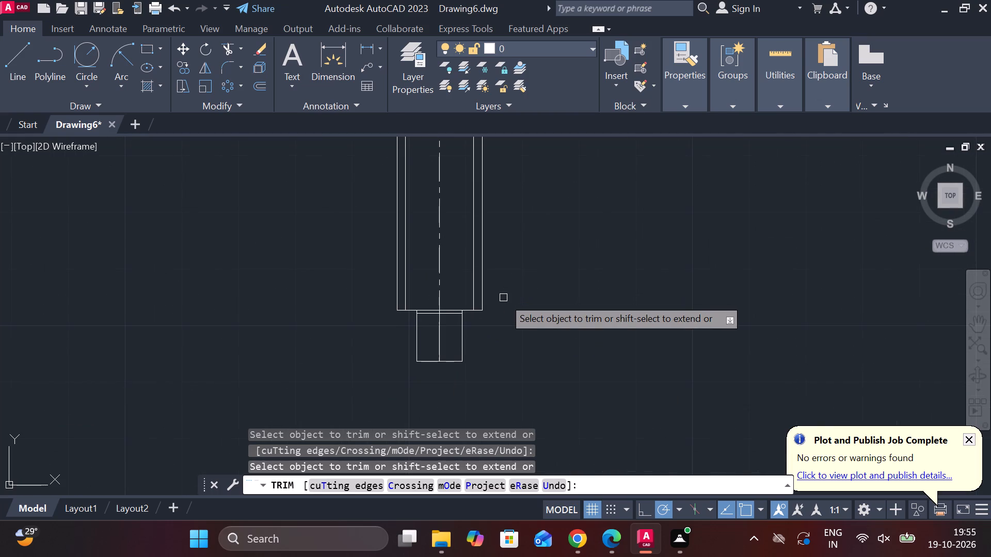
pyautogui.scroll(2, 425, 330)
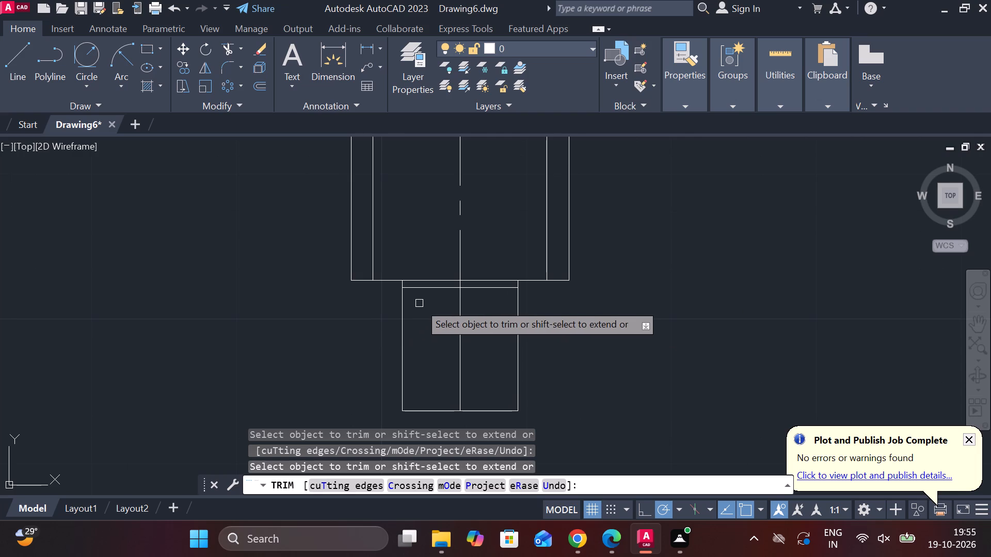
pyautogui.scroll(-1, 408, 292)
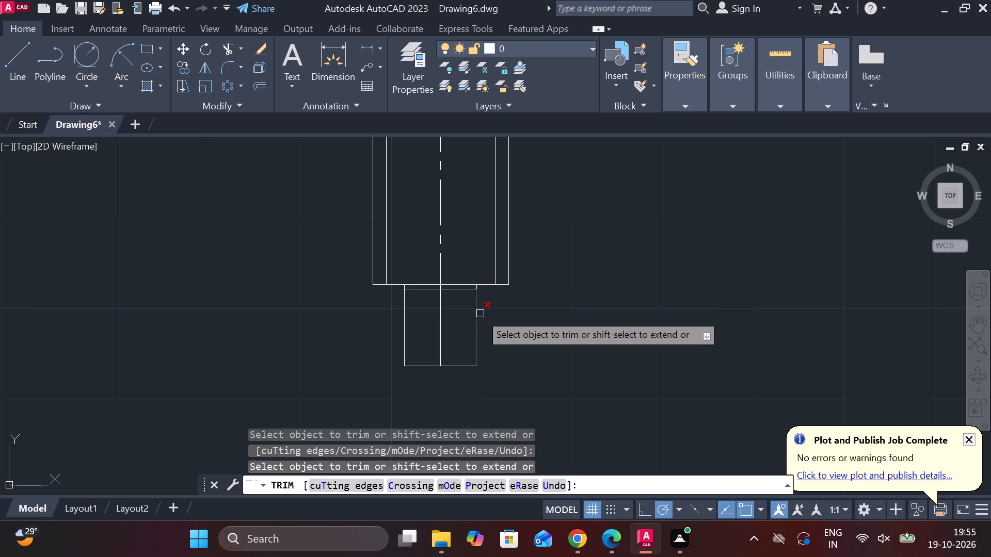
pyautogui.scroll(-3, 517, 251)
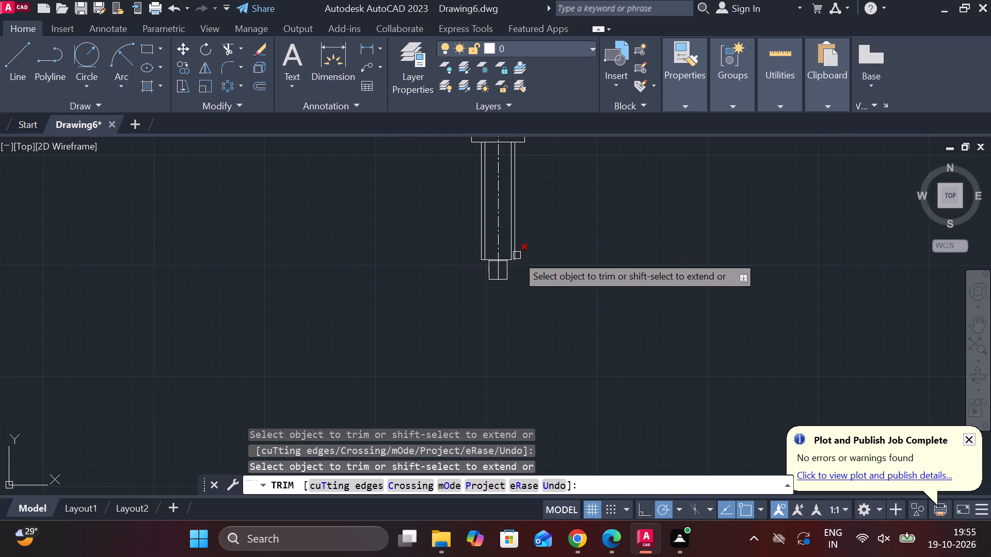
pyautogui.moveTo(523, 259); pyautogui.dragTo(523, 311, button='middle')
pyautogui.scroll(3, 497, 299)
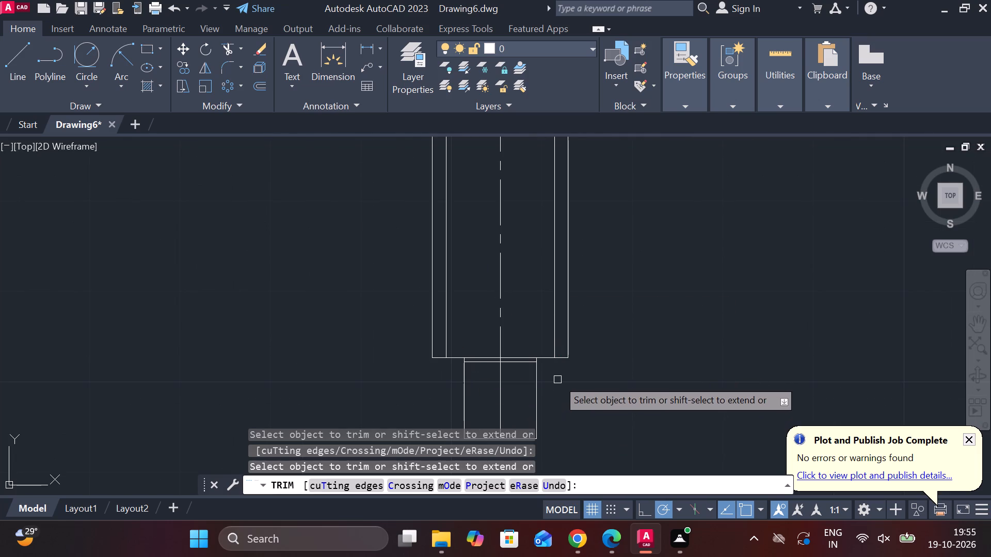
pyautogui.moveTo(564, 378); pyautogui.dragTo(564, 335, button='middle')
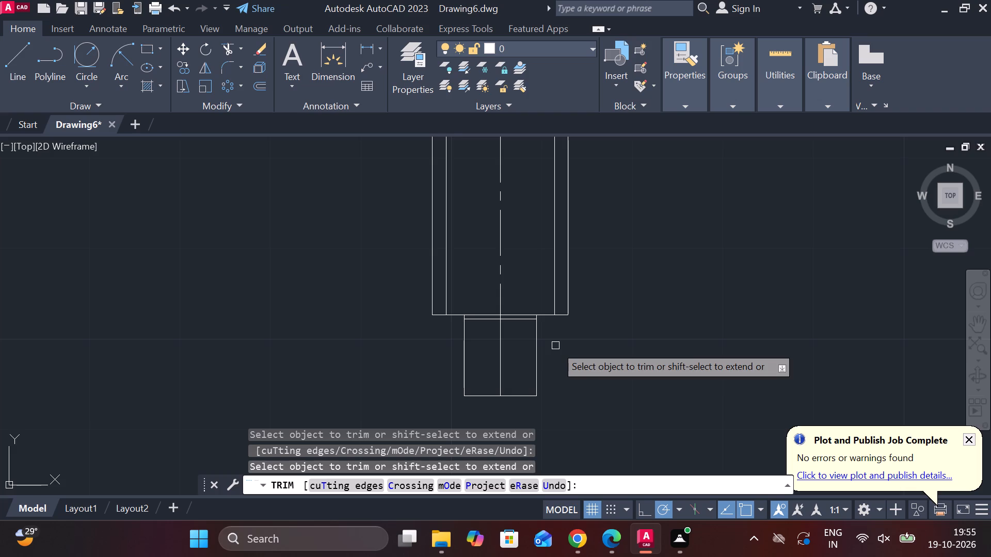
pyautogui.moveTo(555, 346); pyautogui.dragTo(563, 268, button='middle')
pyautogui.press('Escape')
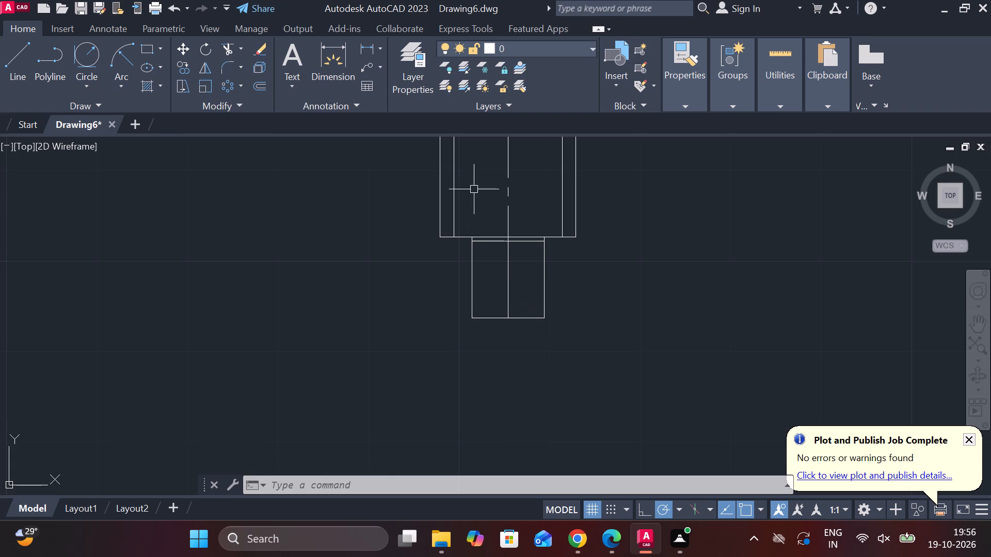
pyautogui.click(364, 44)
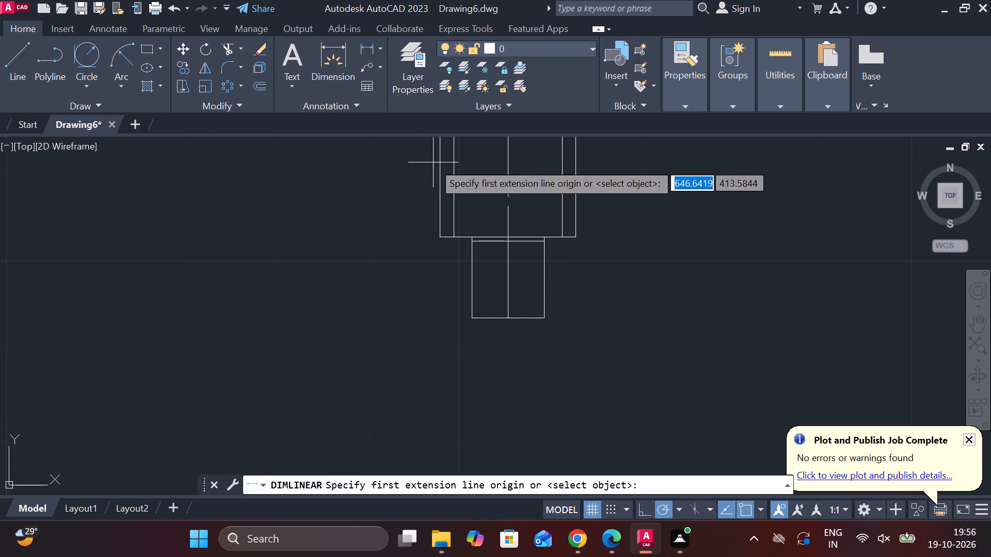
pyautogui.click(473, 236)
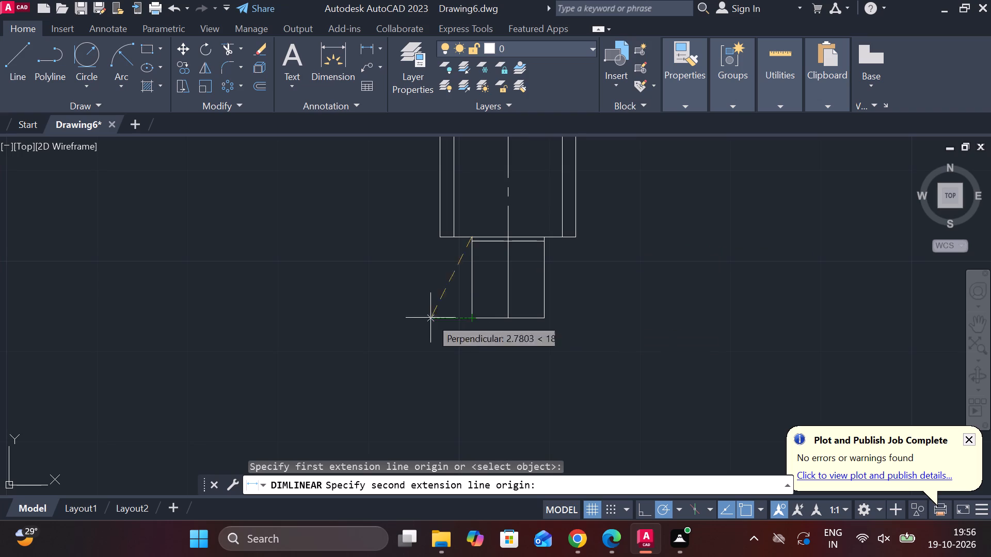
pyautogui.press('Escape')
# Offset the tip's bottom edge 3 mm upward.
pyautogui.moveTo(510, 327); pyautogui.dragTo(444, 373, button='middle')
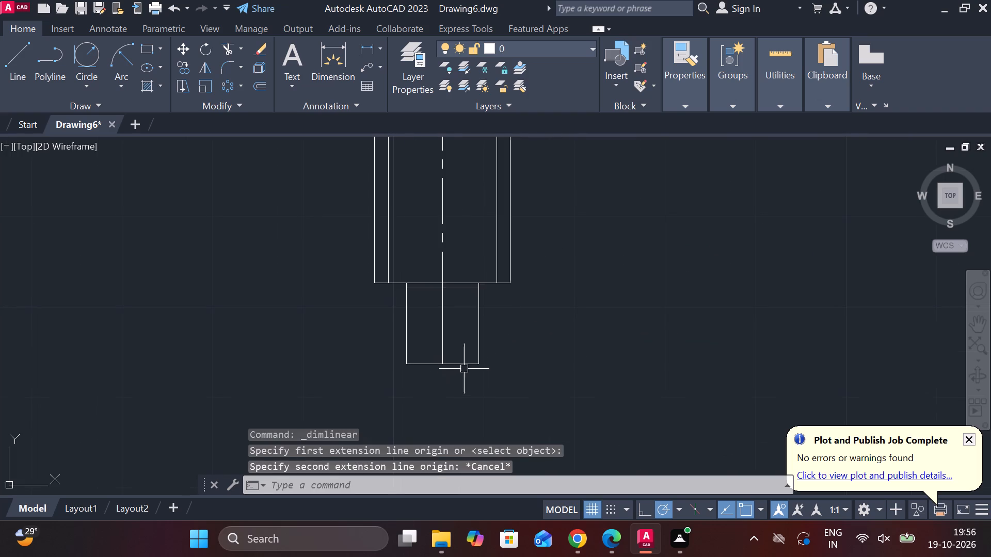
pyautogui.click(465, 366)
pyautogui.press('o')
pyautogui.press('Return')
pyautogui.press('Return')
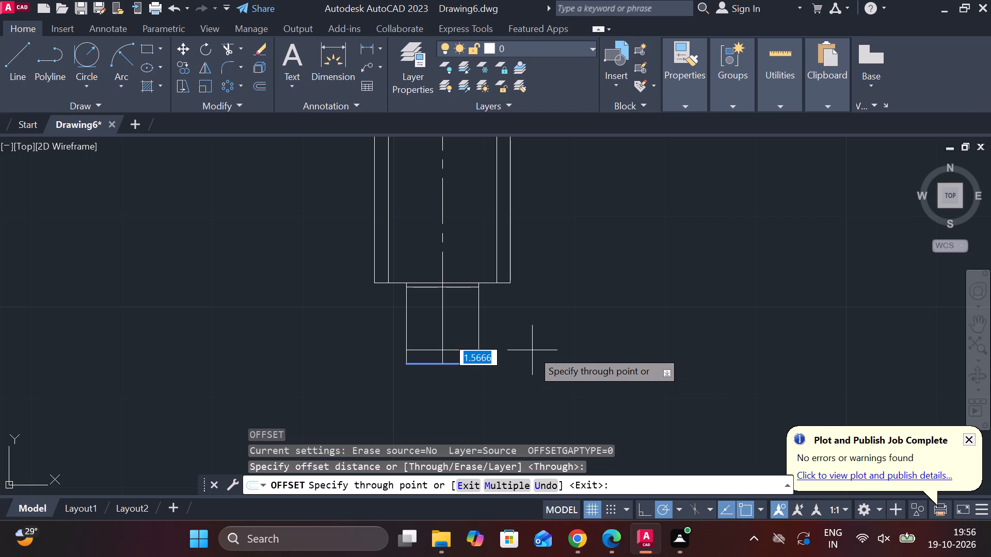
pyautogui.press('3')
pyautogui.press('Return')
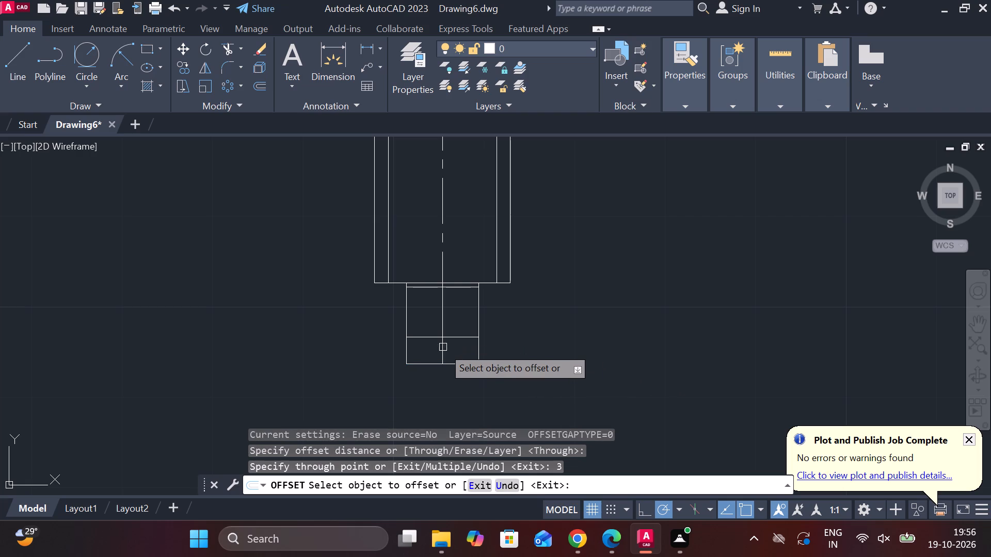
pyautogui.press('Escape')
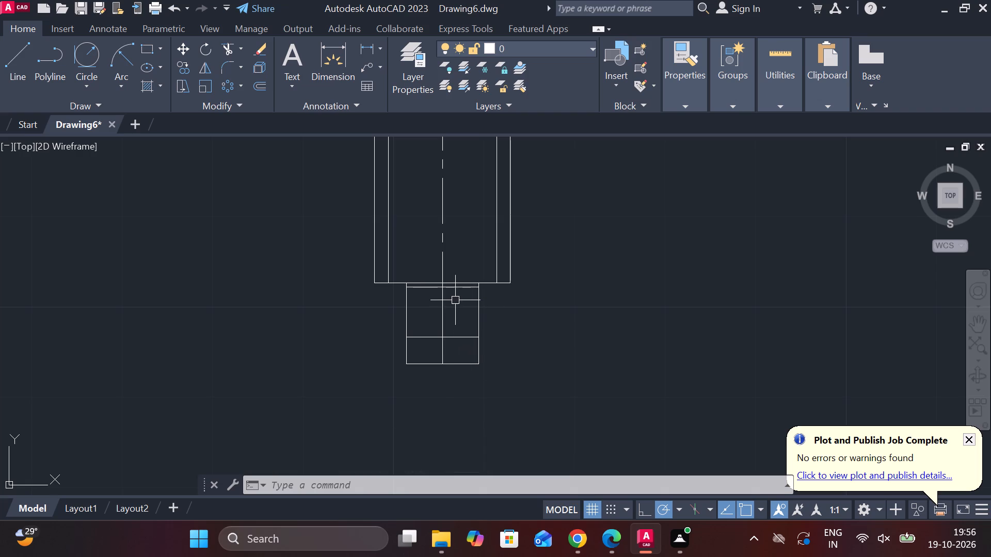
# Offset the horizontal line 3 mm above the tip's bottom edge a further 5 mm upward.
pyautogui.scroll(1, 455, 300)
pyautogui.click(464, 359)
pyautogui.press('o')
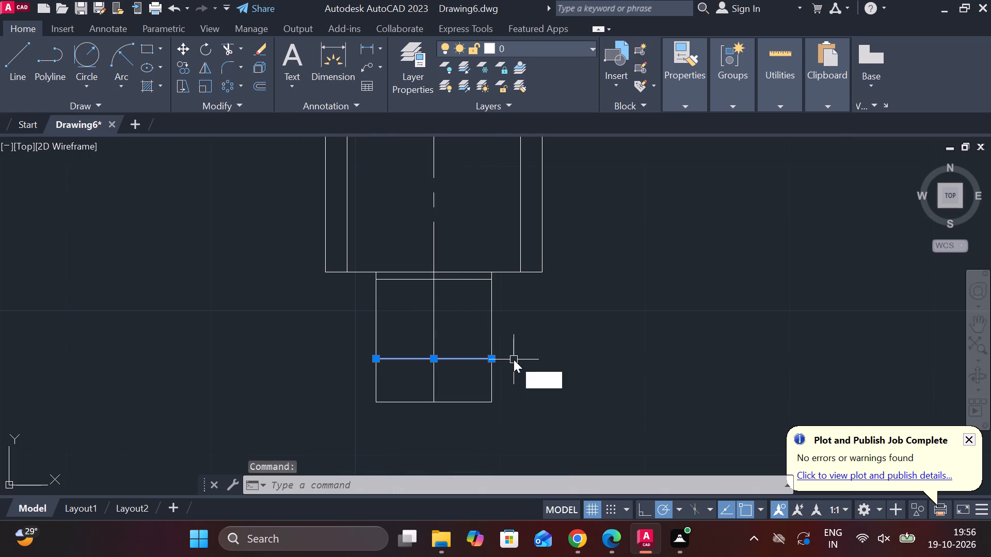
pyautogui.press('Return')
pyautogui.press('Return')
pyautogui.press('5')
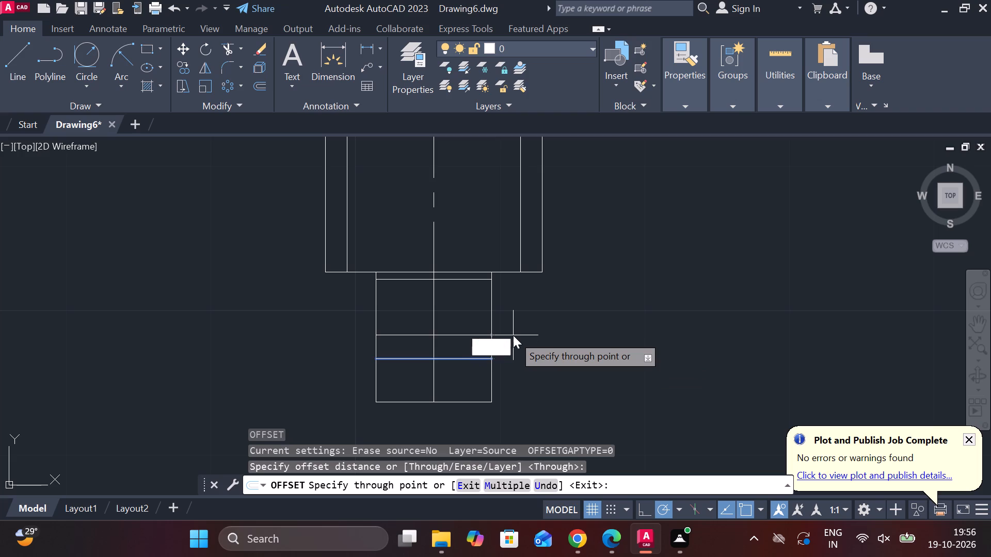
pyautogui.press('Return')
pyautogui.press('Escape')
# Erase the horizontal line 0.5 mm below the shank's bottom edge.
pyautogui.click(474, 281)
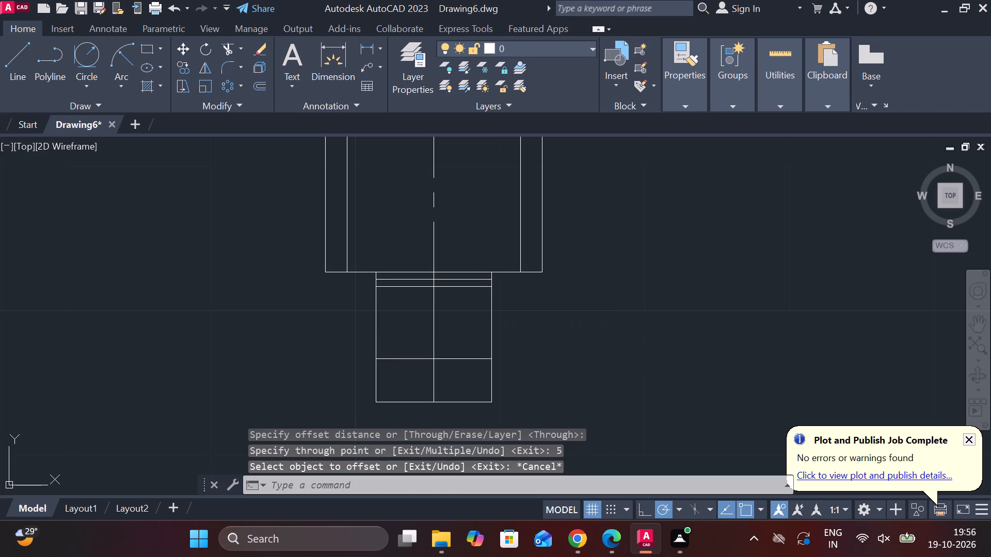
pyautogui.press('e')
pyautogui.press('space')
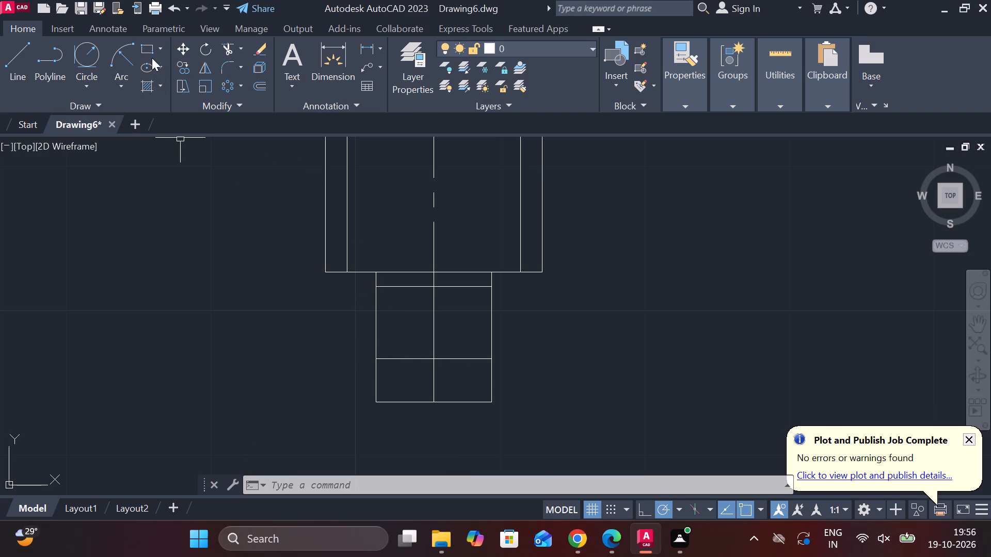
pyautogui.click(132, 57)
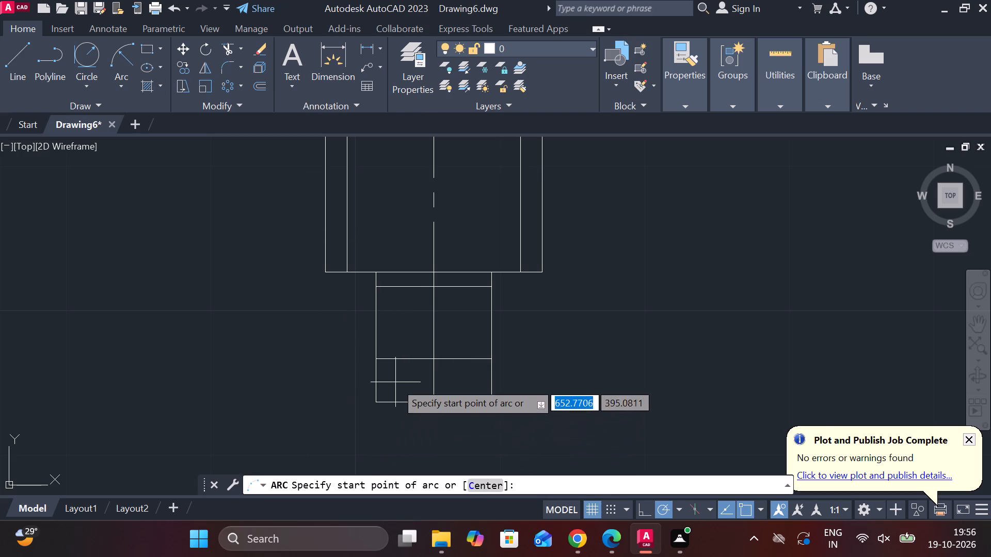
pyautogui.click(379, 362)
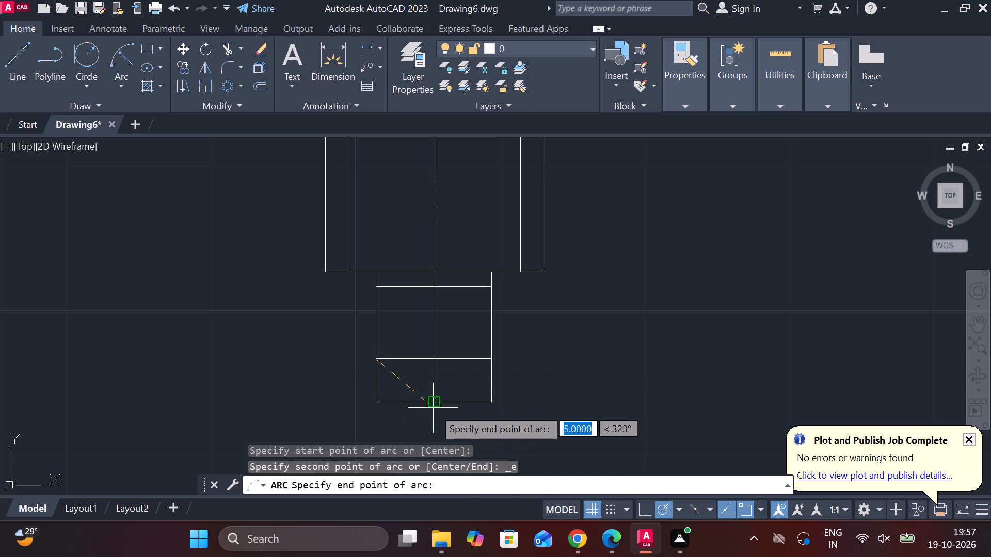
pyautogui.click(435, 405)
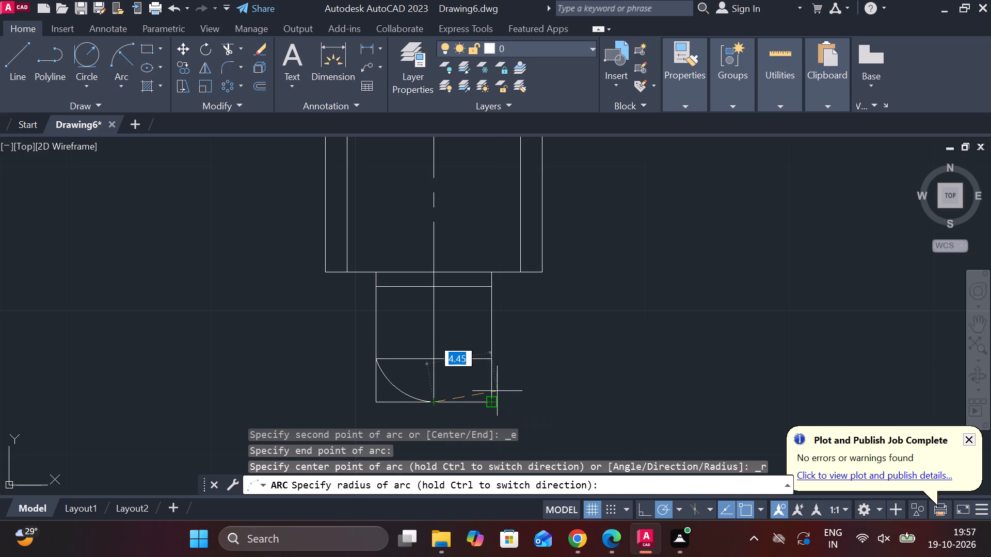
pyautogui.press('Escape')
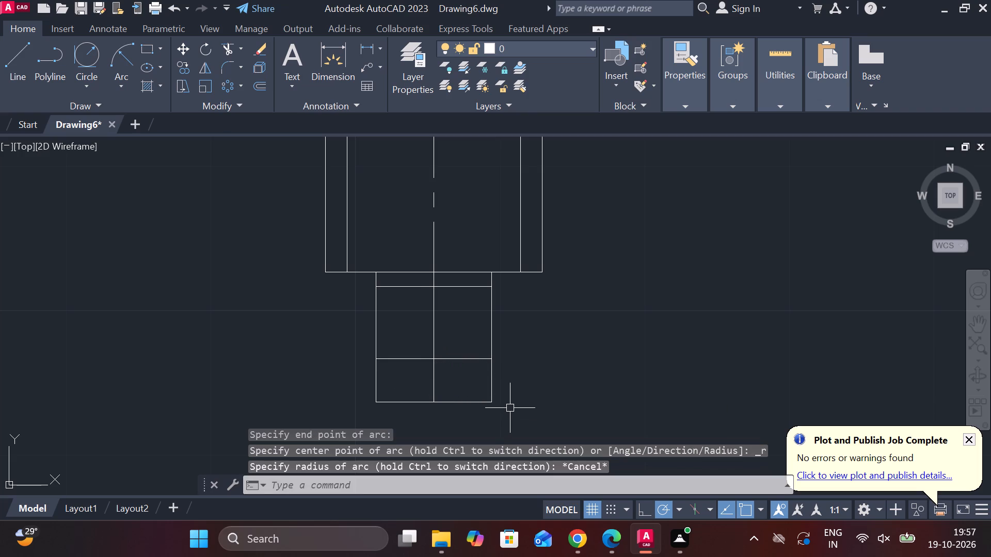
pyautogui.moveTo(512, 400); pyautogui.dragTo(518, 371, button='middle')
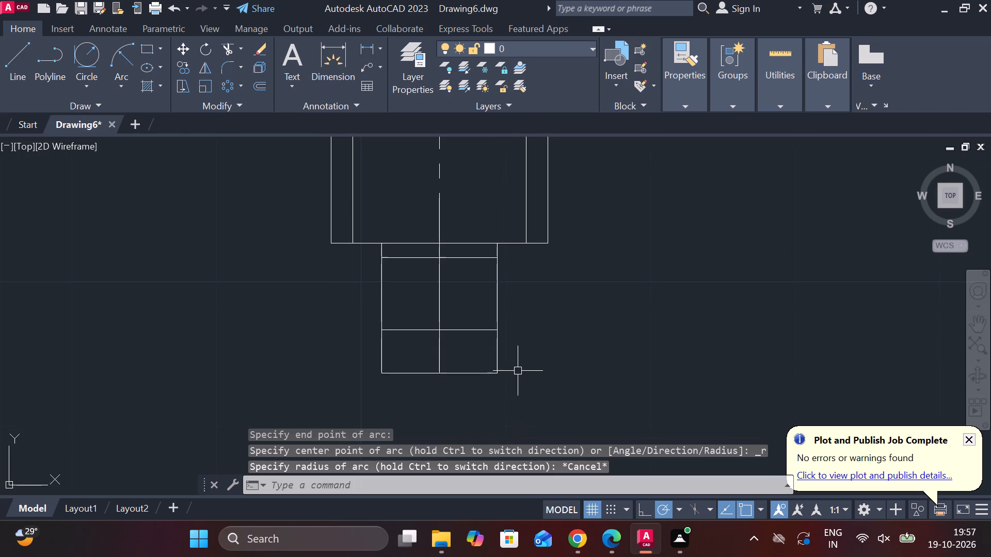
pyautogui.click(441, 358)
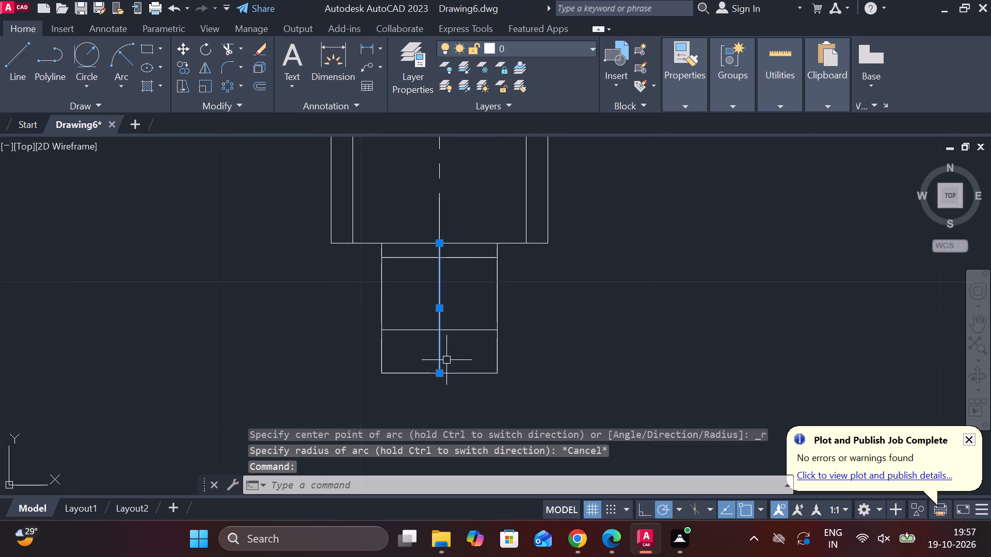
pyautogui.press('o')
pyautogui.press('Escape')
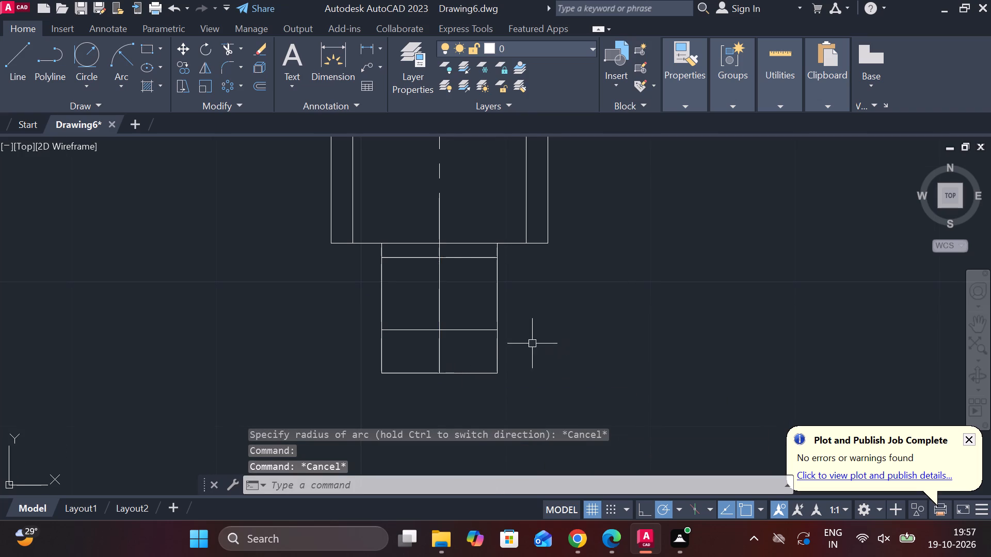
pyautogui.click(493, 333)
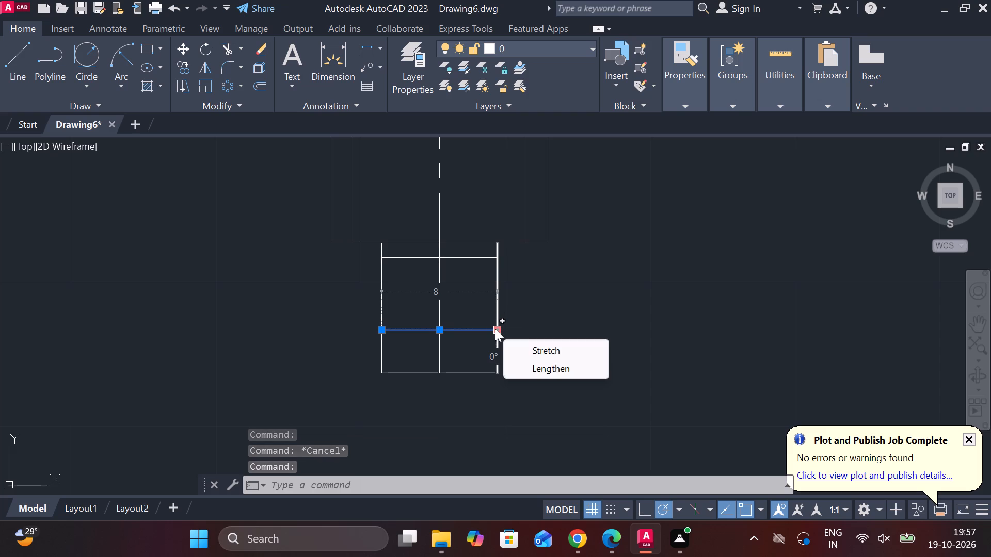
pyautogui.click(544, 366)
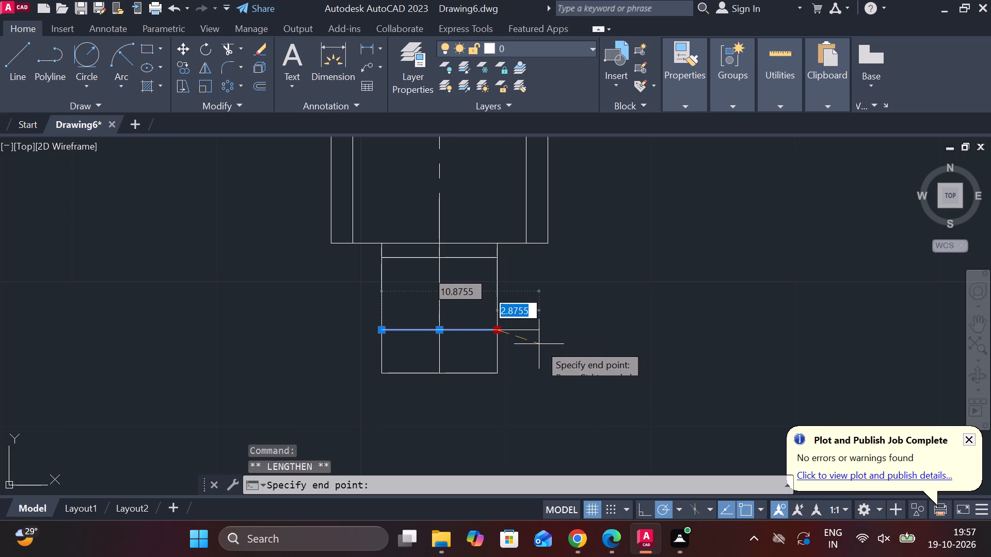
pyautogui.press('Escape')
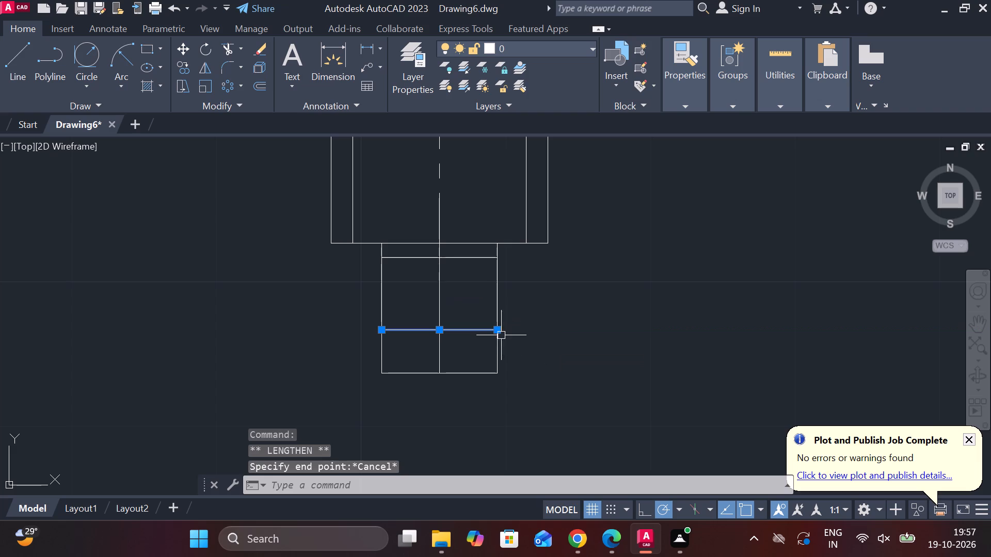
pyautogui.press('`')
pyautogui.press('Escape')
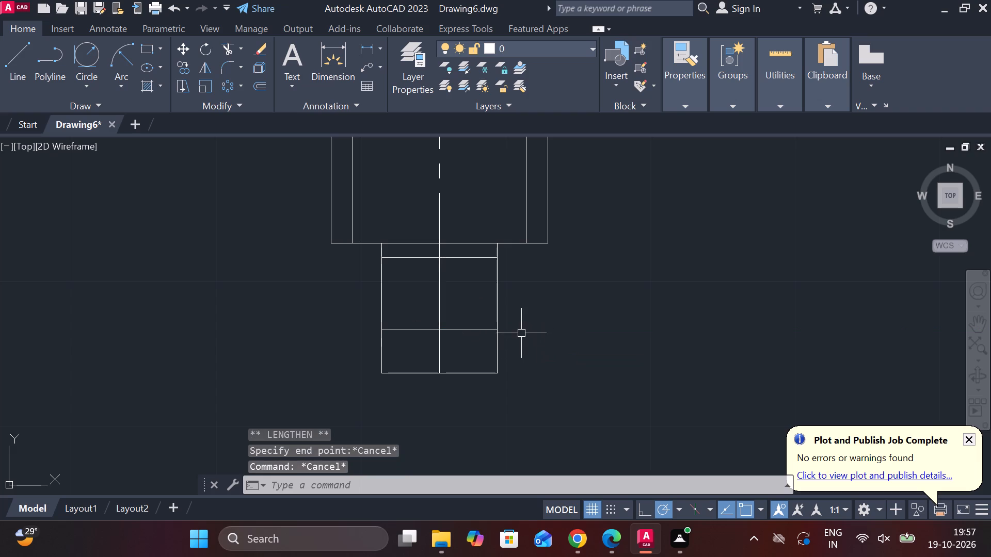
# Lengthen the horizontal line 3 mm above the tip's bottom edge by 4 mm past the tip's right side.
pyautogui.click(490, 331)
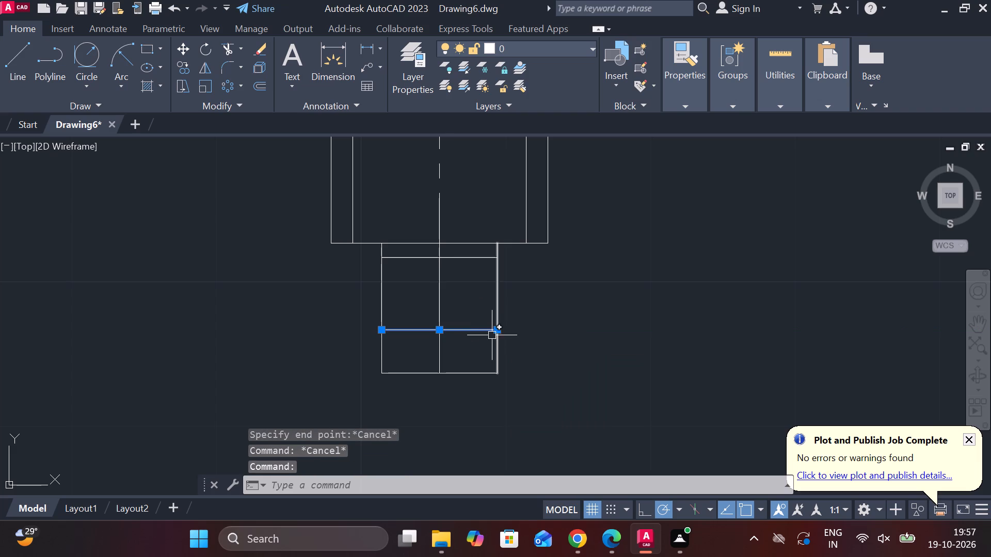
pyautogui.click(544, 368)
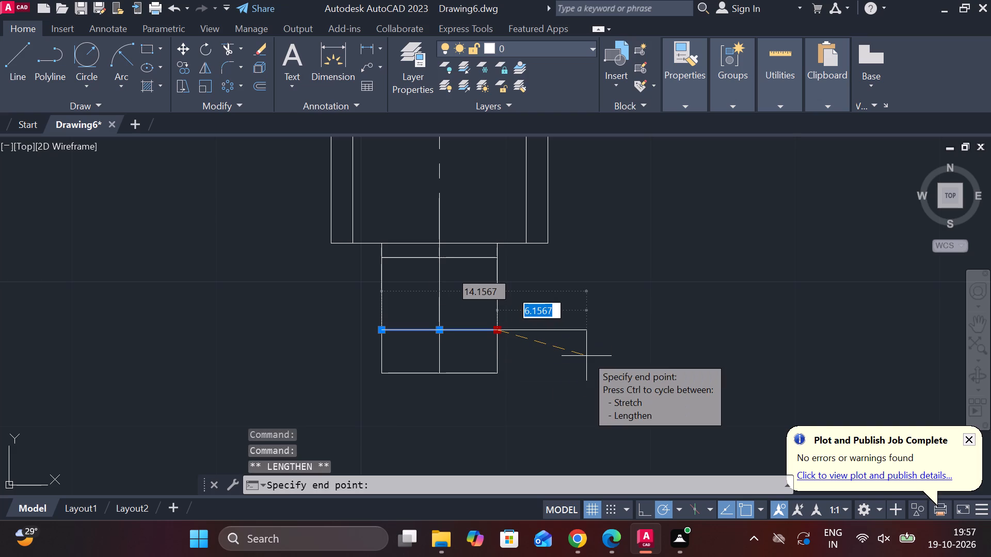
pyautogui.write('4')
pyautogui.press('space')
pyautogui.press('Escape')
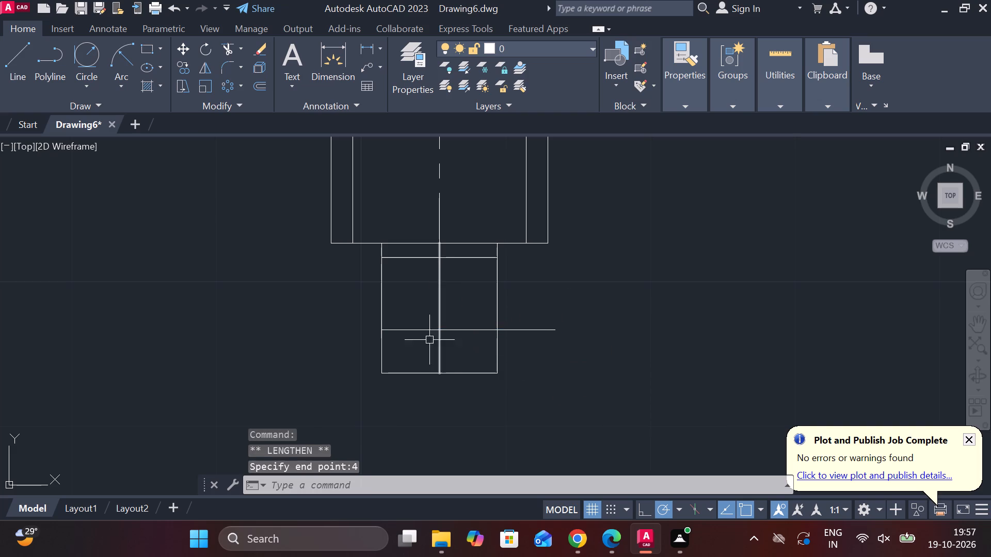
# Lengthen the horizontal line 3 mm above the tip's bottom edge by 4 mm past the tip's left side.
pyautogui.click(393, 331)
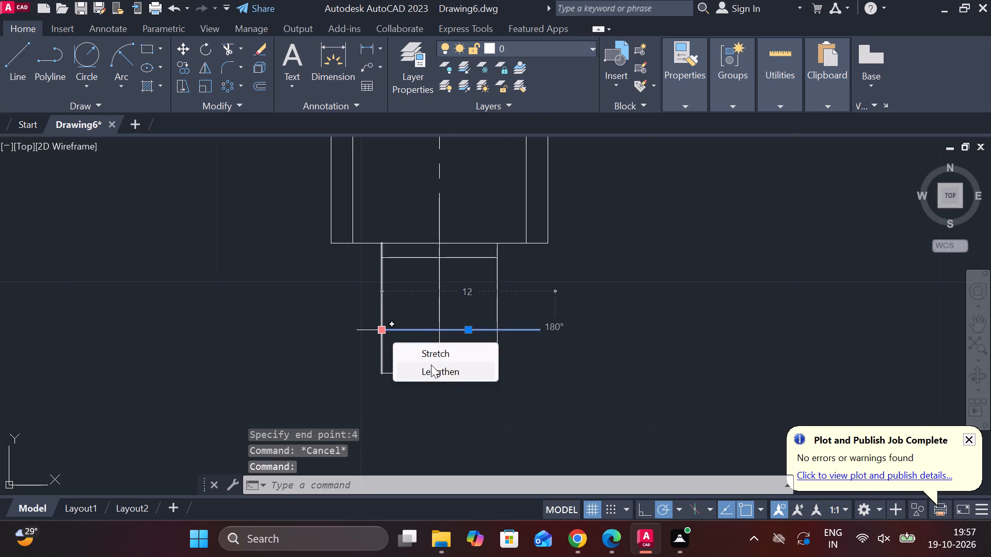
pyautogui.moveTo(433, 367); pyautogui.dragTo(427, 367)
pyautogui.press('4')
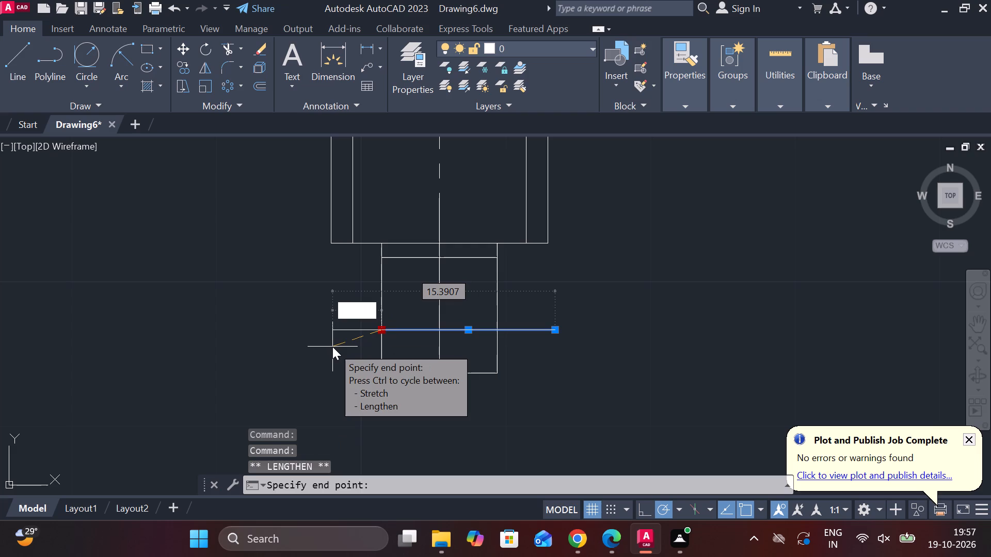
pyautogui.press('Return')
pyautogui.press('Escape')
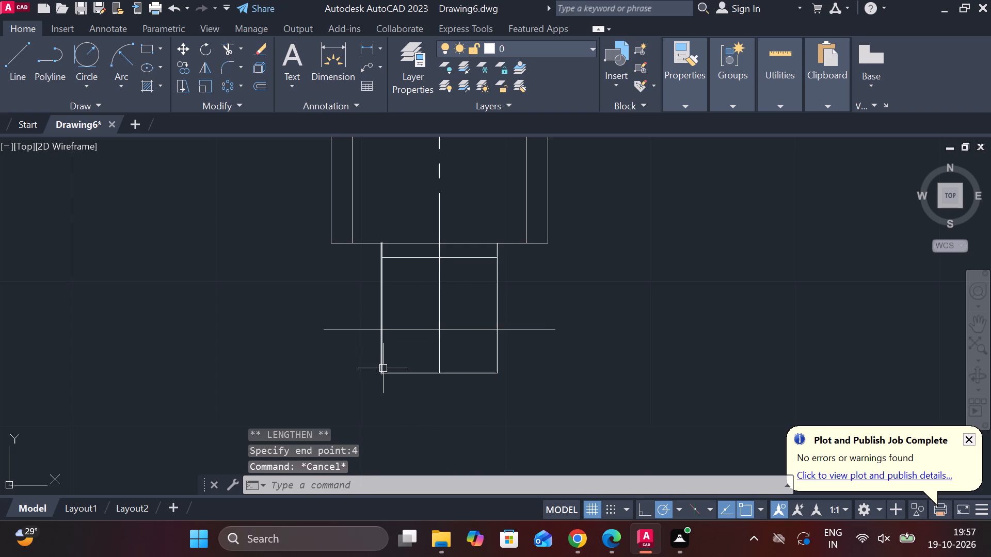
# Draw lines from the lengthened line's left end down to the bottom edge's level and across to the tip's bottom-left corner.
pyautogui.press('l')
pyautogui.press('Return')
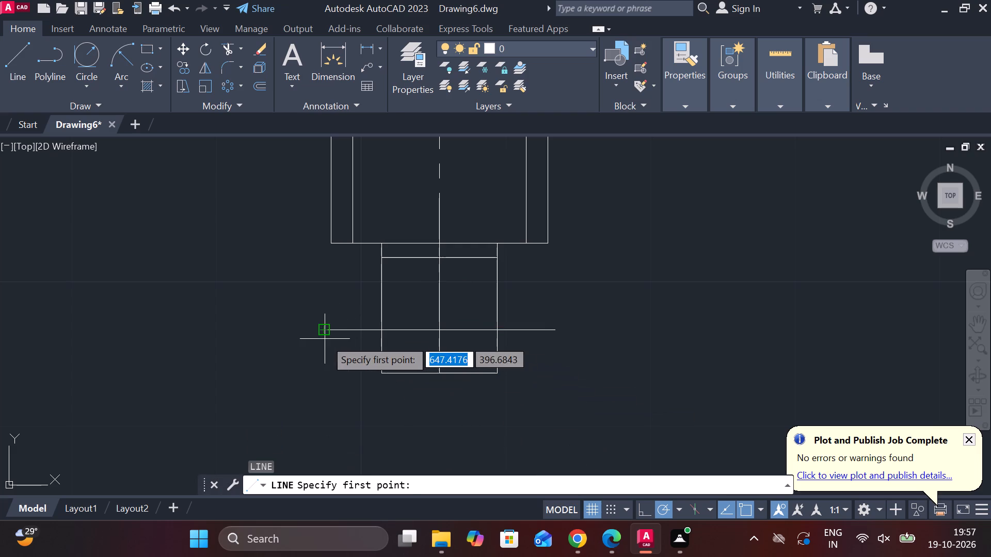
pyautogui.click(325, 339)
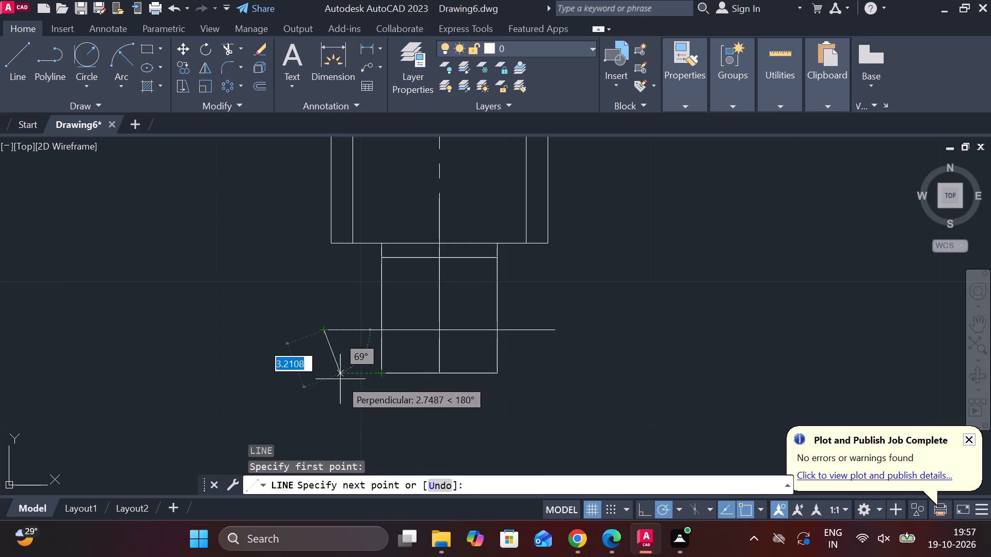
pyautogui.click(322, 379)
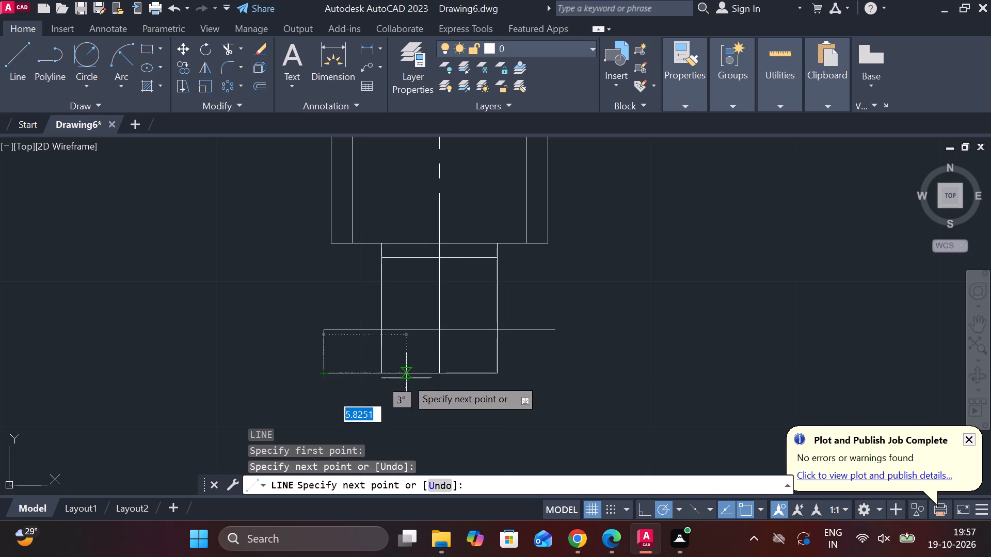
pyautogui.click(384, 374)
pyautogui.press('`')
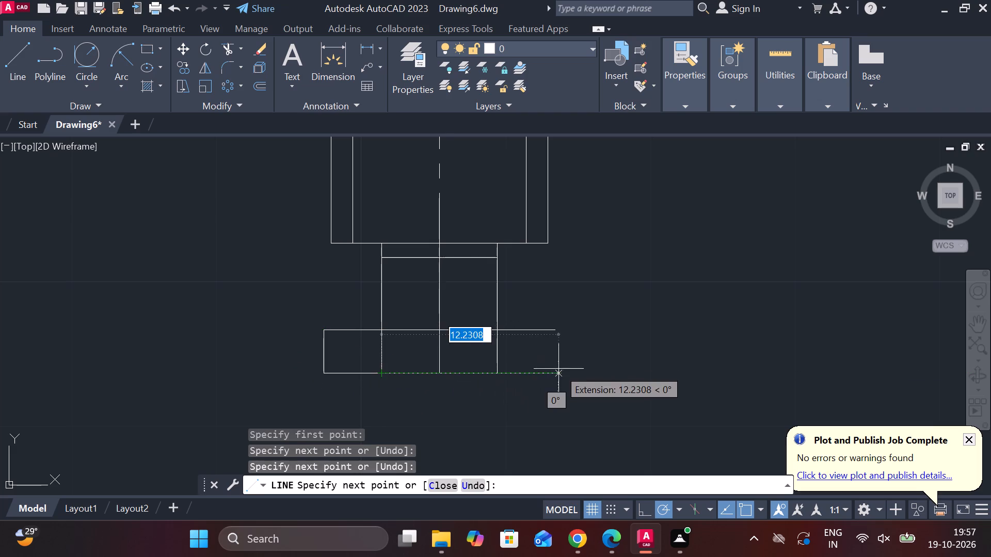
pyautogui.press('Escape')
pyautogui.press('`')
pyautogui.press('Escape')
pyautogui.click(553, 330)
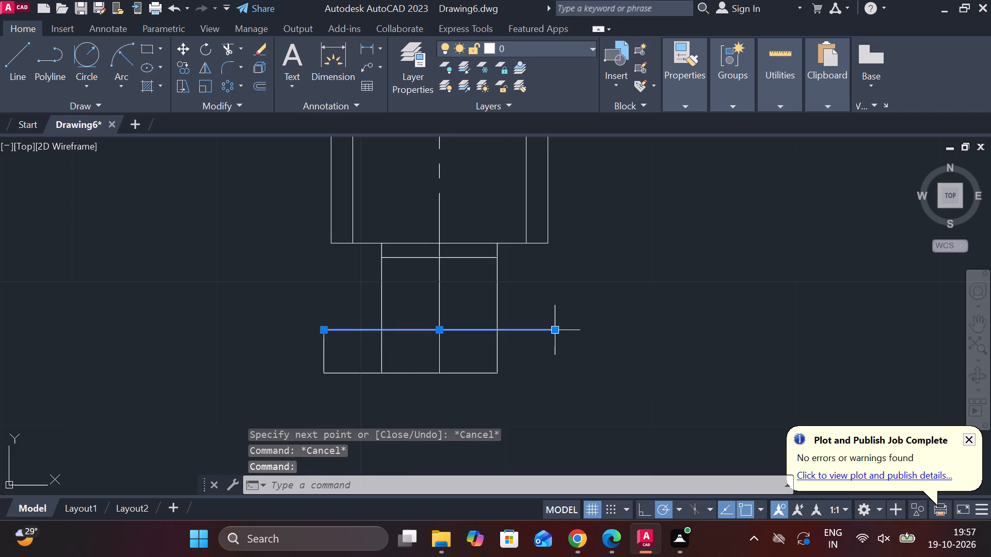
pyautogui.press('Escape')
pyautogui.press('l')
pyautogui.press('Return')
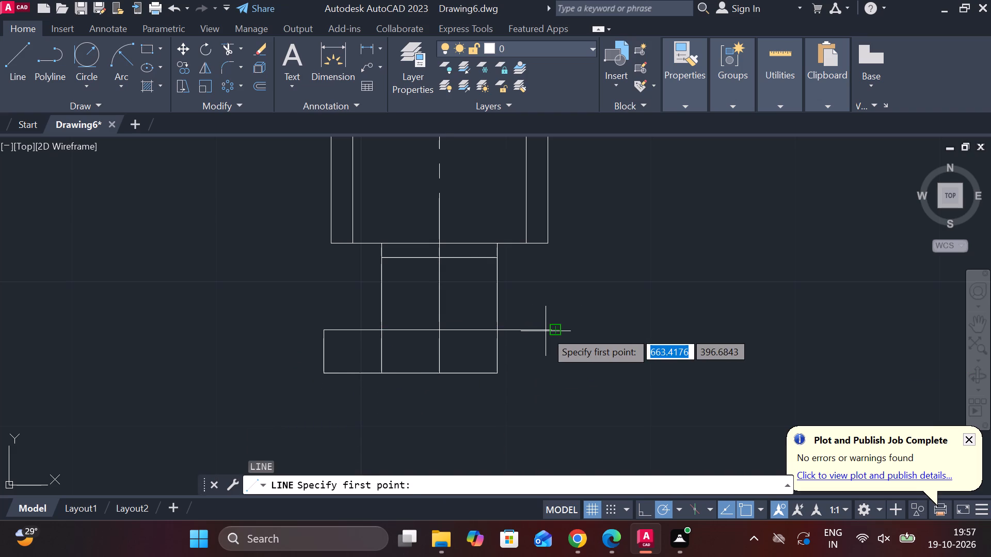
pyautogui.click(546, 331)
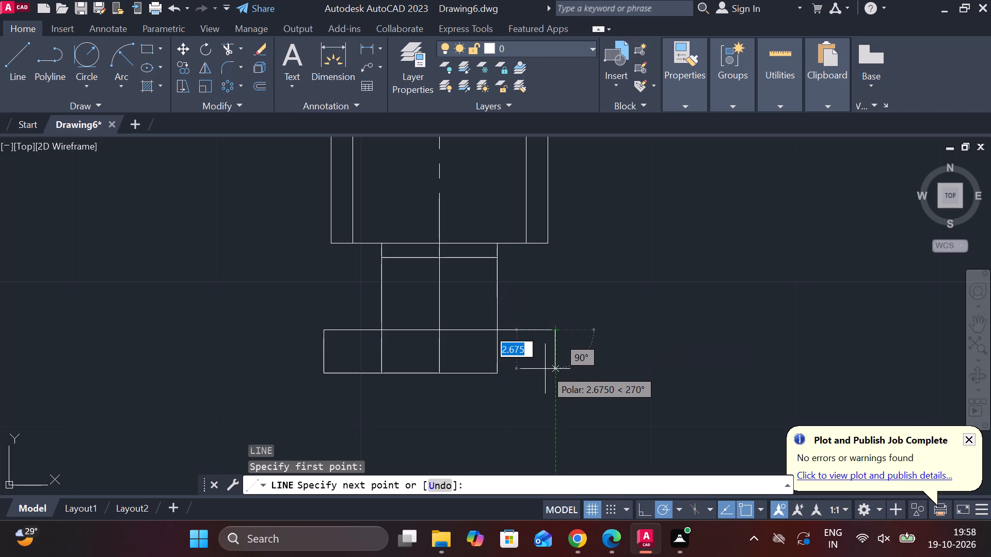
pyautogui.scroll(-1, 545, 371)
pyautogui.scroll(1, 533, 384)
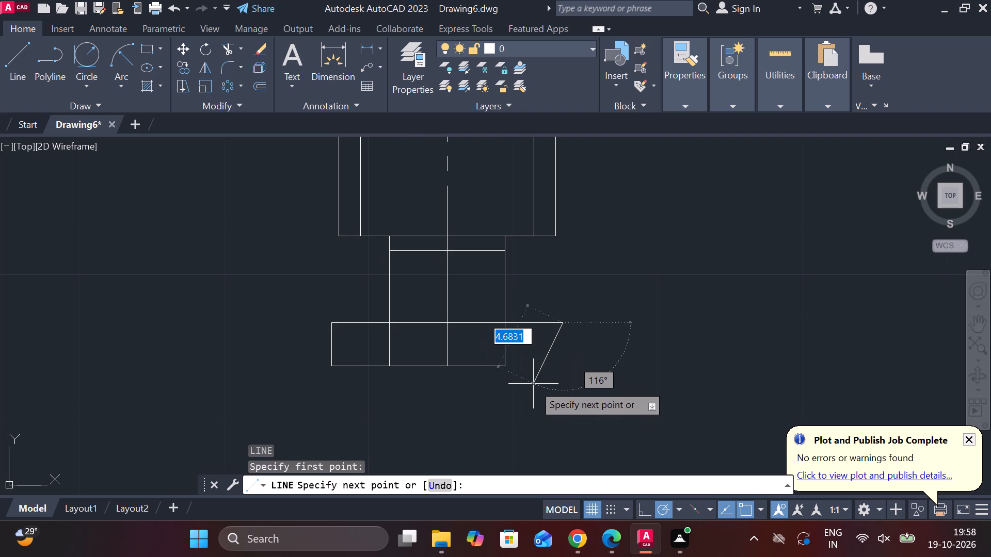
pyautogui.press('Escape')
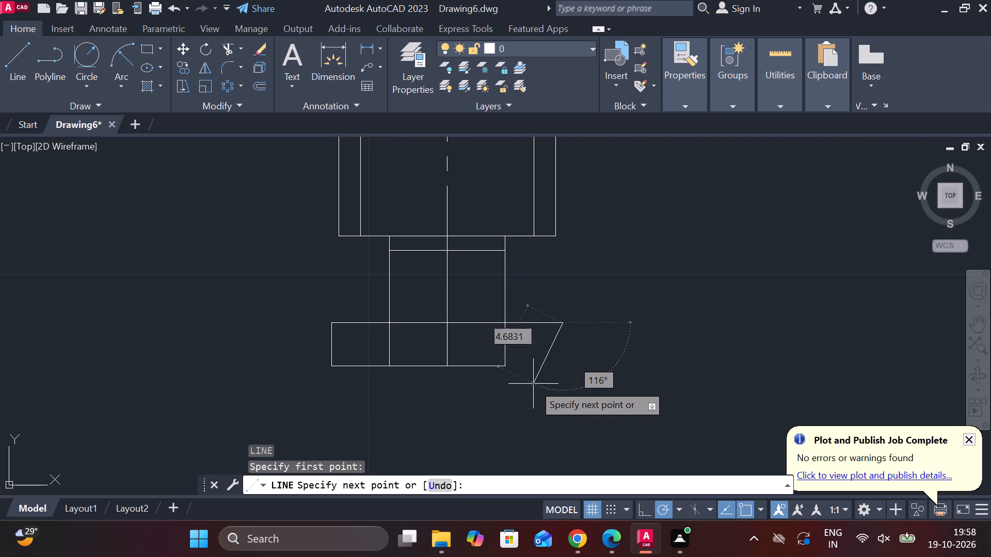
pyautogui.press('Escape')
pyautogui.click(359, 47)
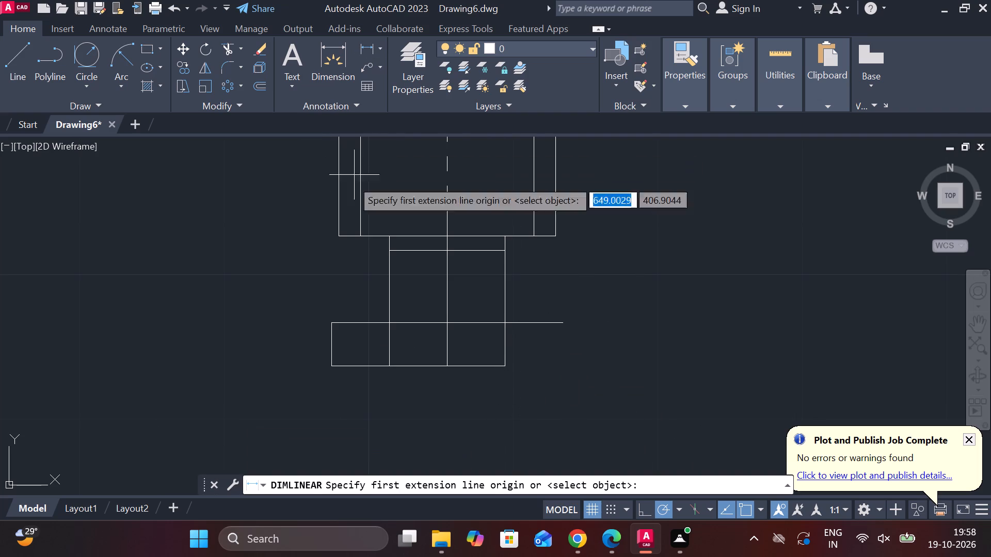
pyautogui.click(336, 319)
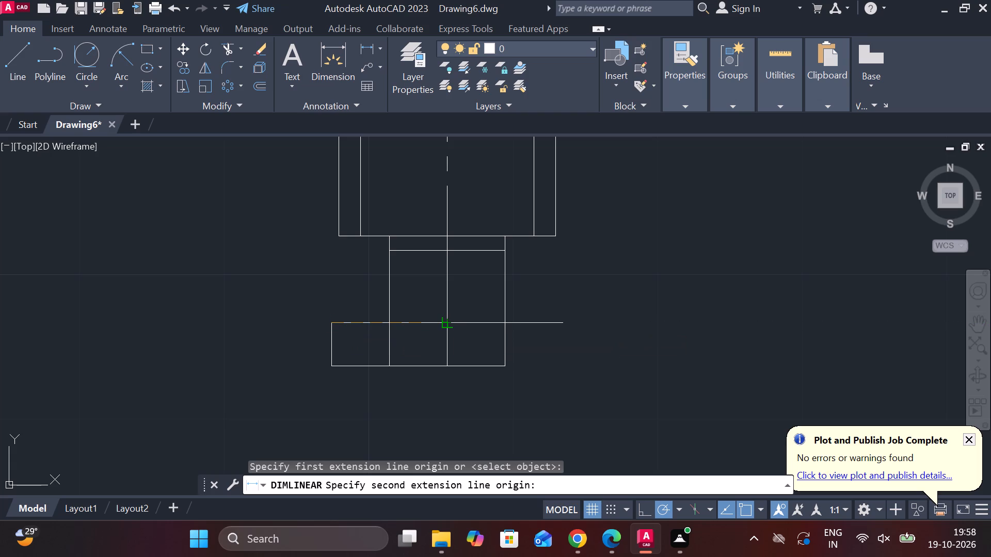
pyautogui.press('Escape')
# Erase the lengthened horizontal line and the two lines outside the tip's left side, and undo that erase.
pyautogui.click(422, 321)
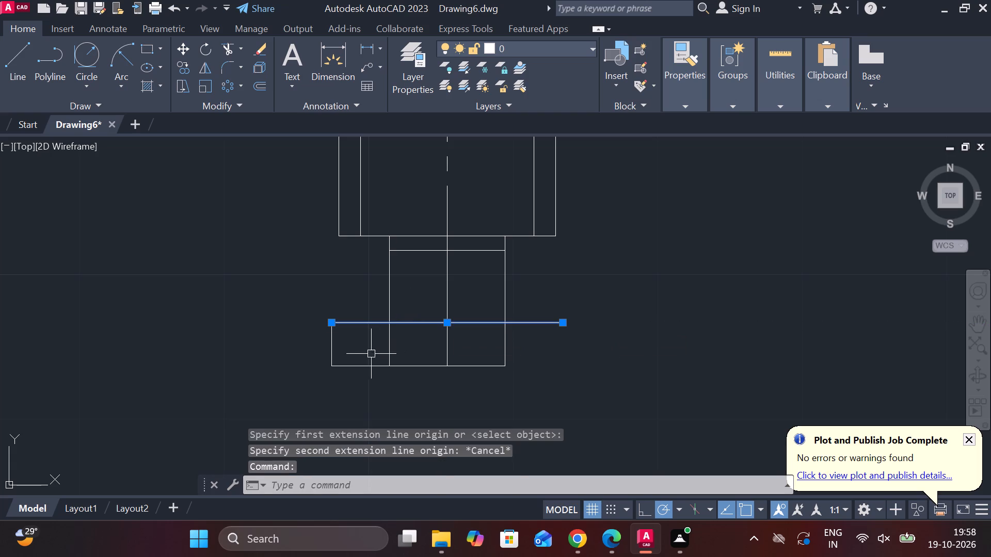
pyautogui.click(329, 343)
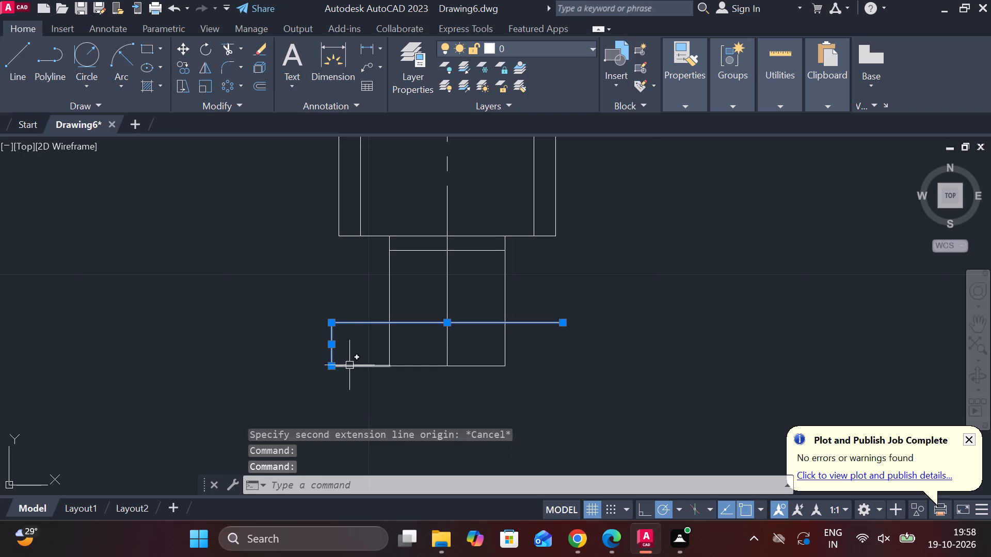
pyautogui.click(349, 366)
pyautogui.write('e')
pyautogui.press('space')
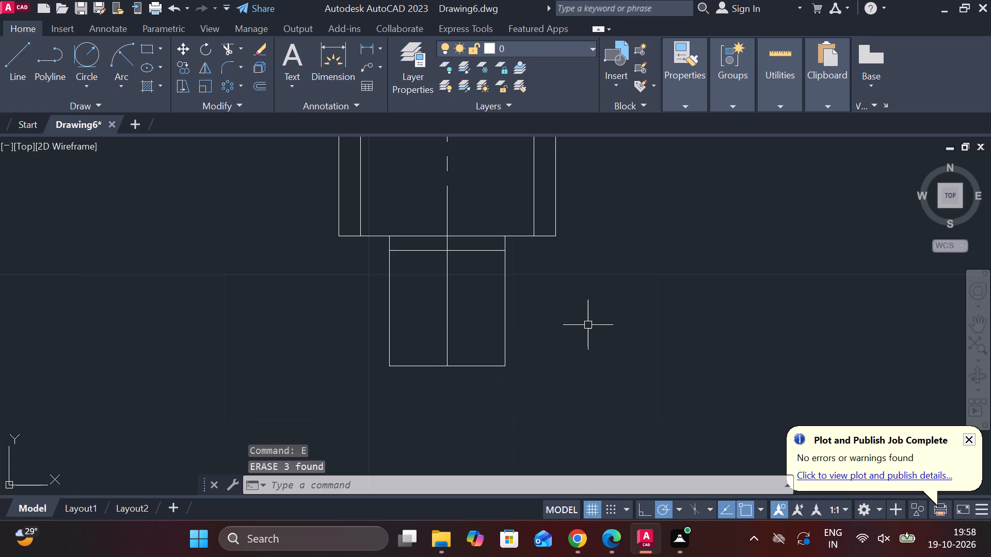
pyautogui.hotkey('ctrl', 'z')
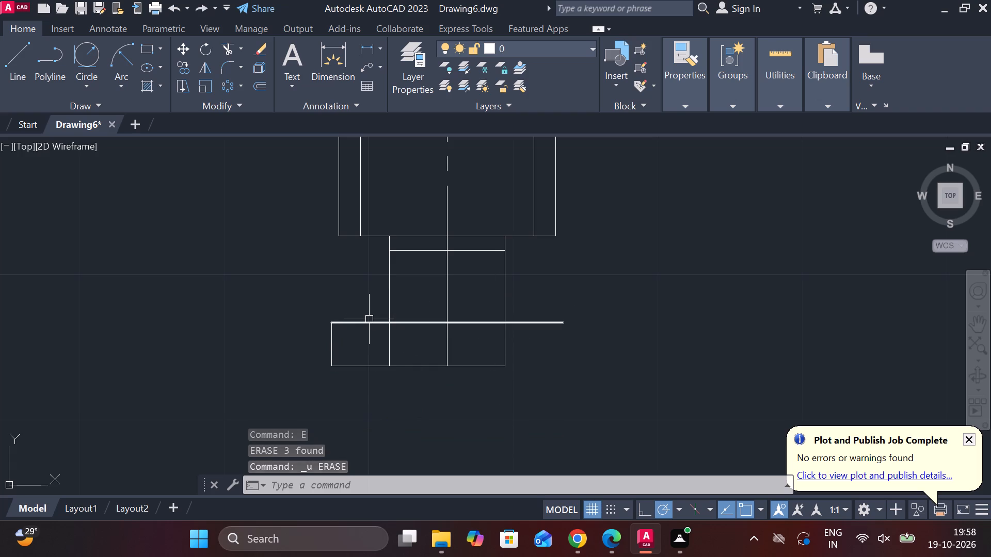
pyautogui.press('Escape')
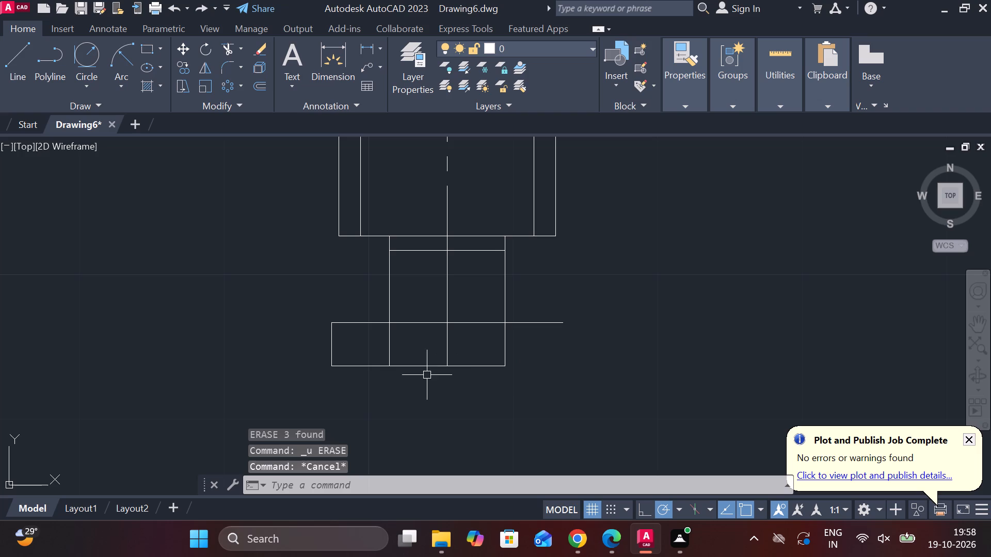
# Trim away all line segments projecting beyond the tip's left and right sides.
pyautogui.write('tr')
pyautogui.press('space')
pyautogui.moveTo(357, 299); pyautogui.dragTo(354, 345)
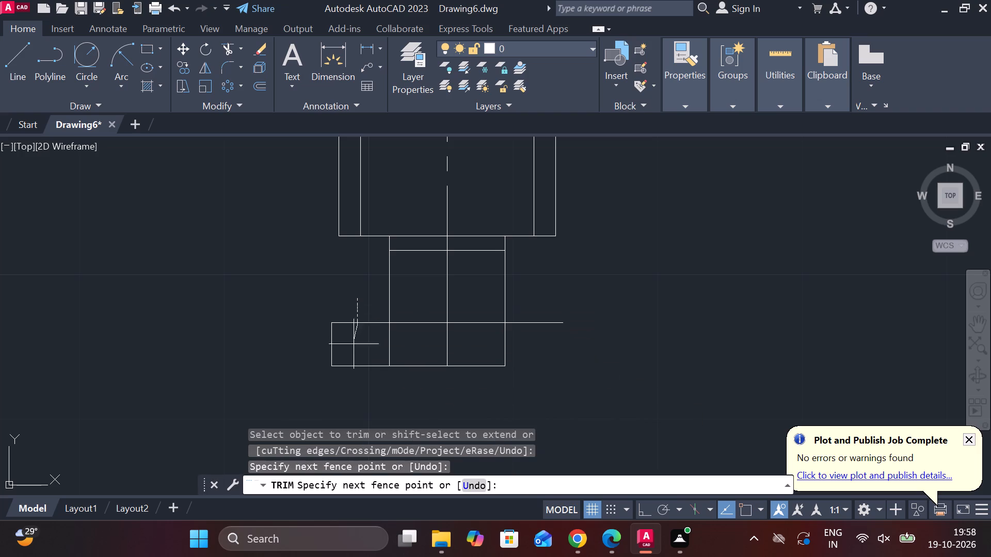
pyautogui.moveTo(354, 345); pyautogui.dragTo(349, 389)
pyautogui.click(332, 354)
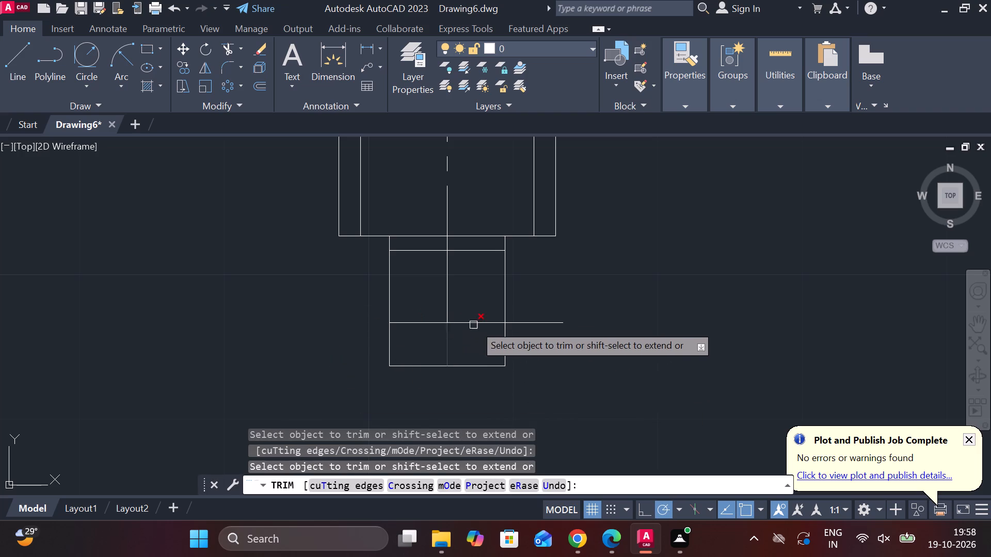
pyautogui.click(539, 323)
pyautogui.press('Escape')
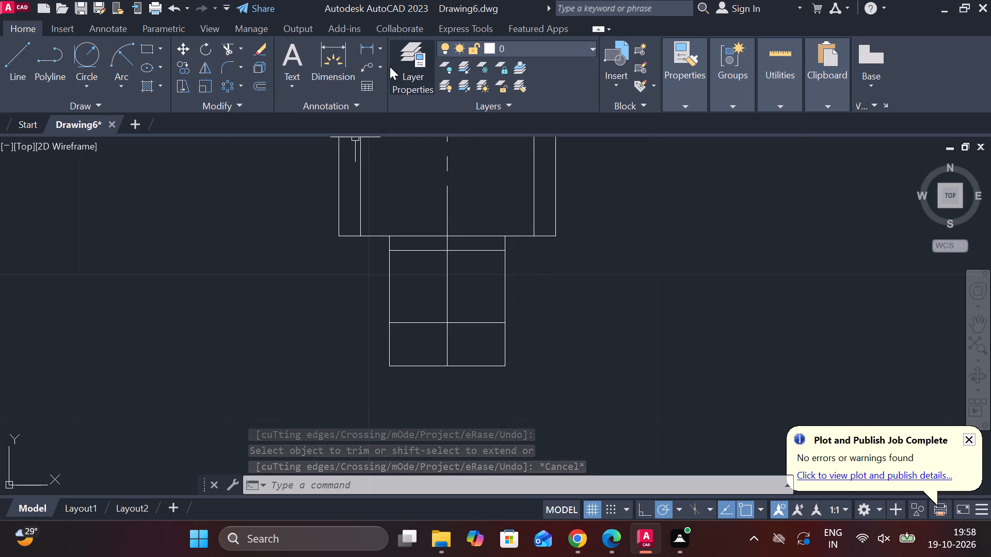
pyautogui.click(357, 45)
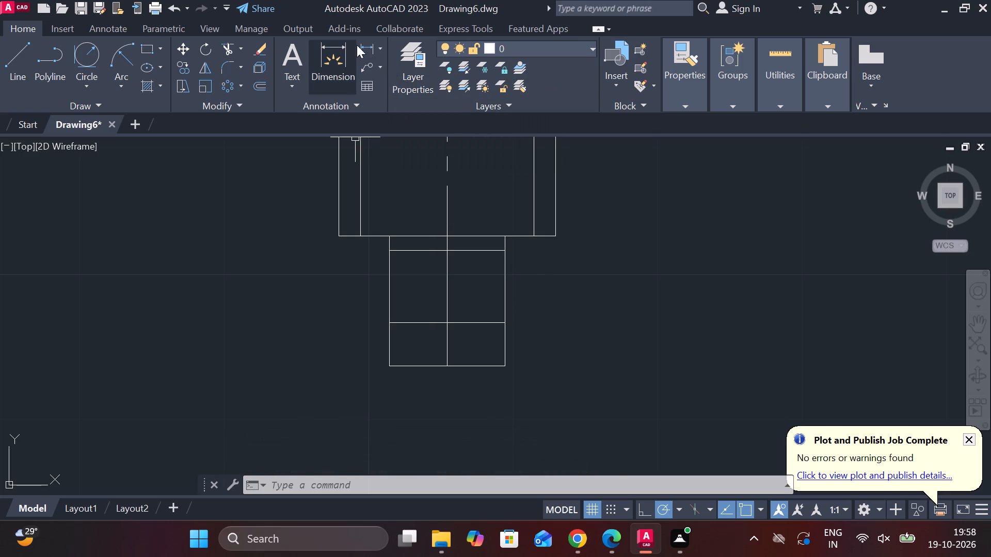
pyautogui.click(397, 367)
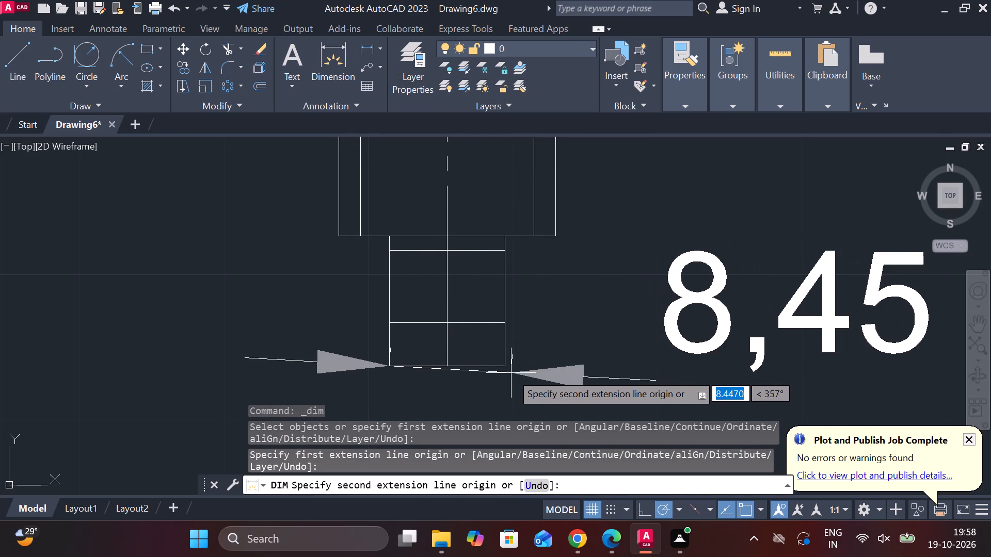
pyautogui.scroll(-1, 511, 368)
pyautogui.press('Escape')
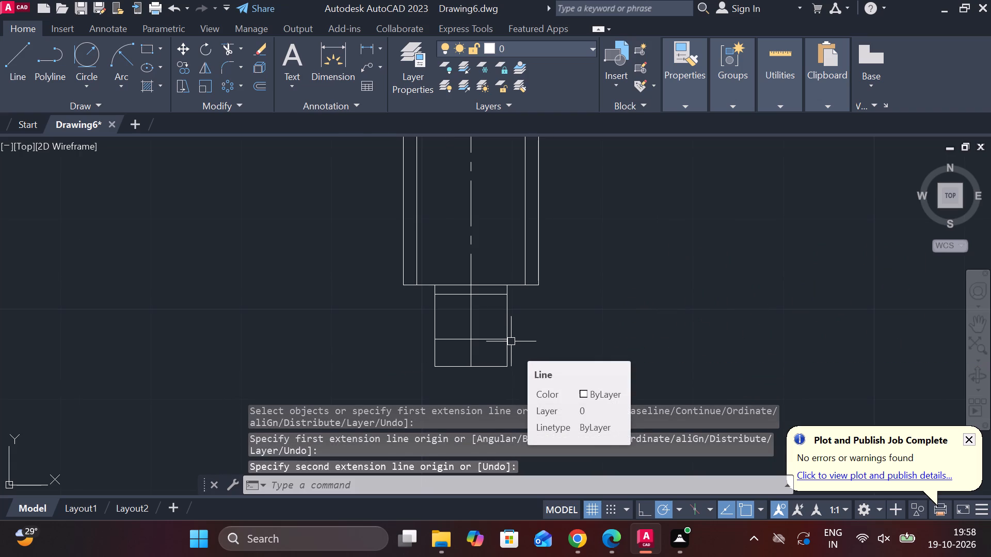
# Draw lines from the 3 mm-high line's right end: 2 mm right, 3 mm down, and back to the tip's bottom-right corner.
pyautogui.scroll(1, 577, 335)
pyautogui.press('l')
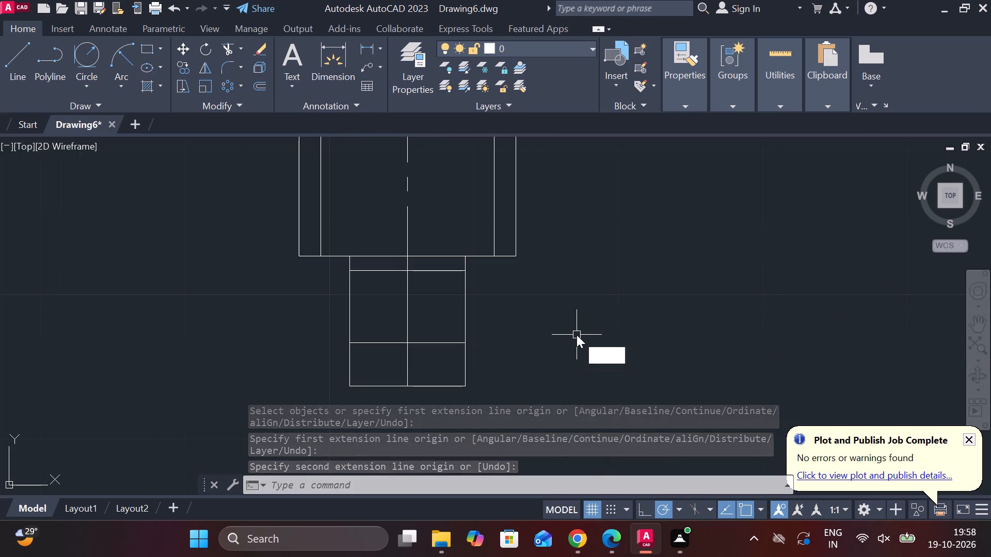
pyautogui.press('Return')
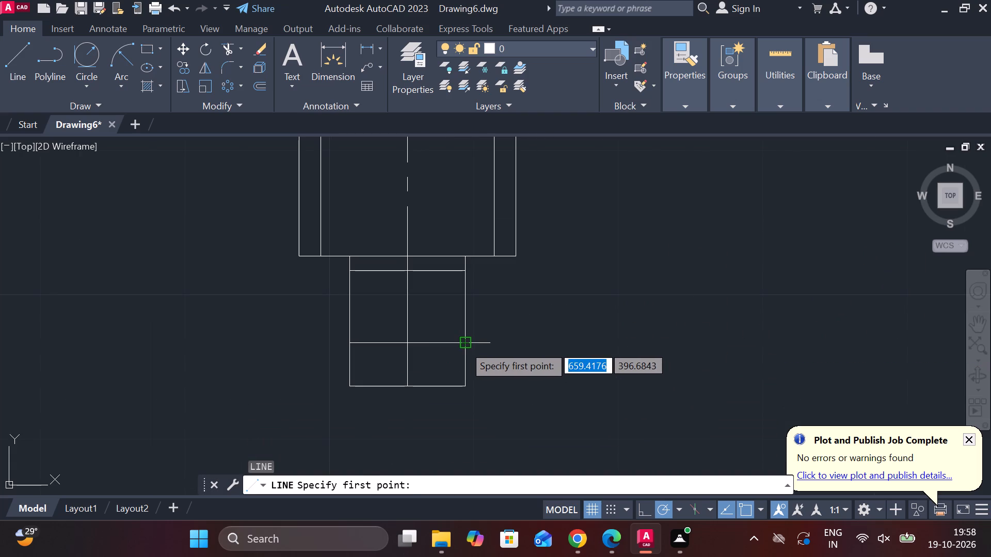
pyautogui.click(463, 345)
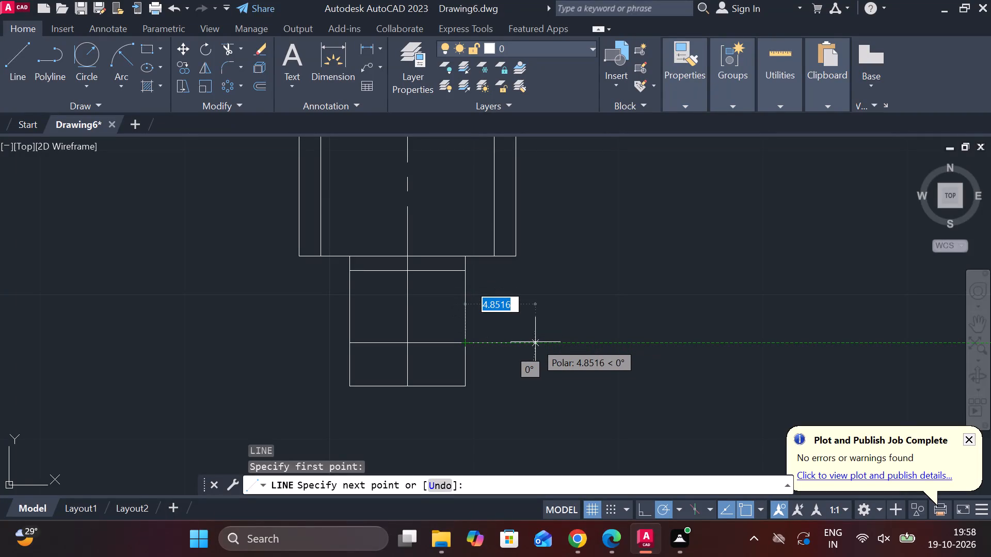
pyautogui.write('2')
pyautogui.press('space')
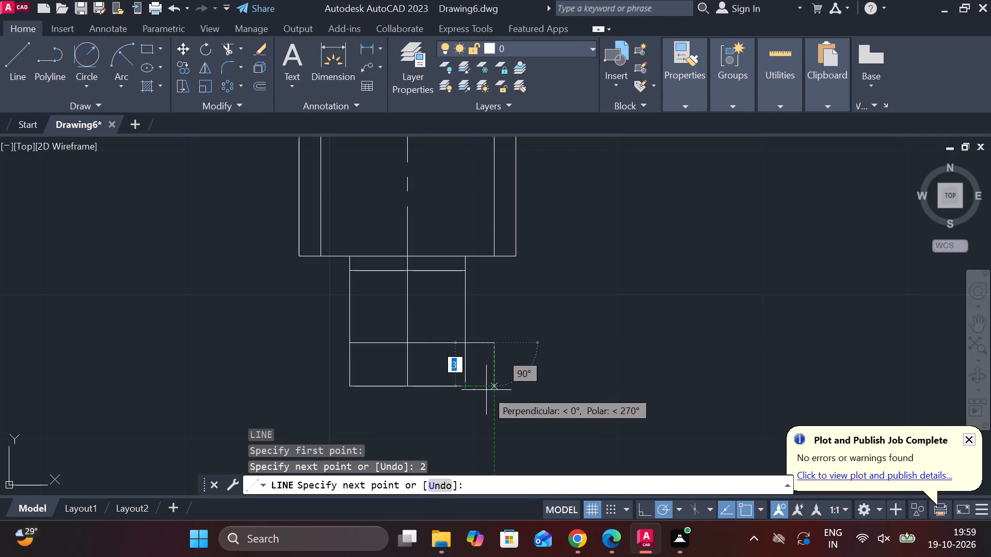
pyautogui.scroll(1, 486, 390)
pyautogui.press('3')
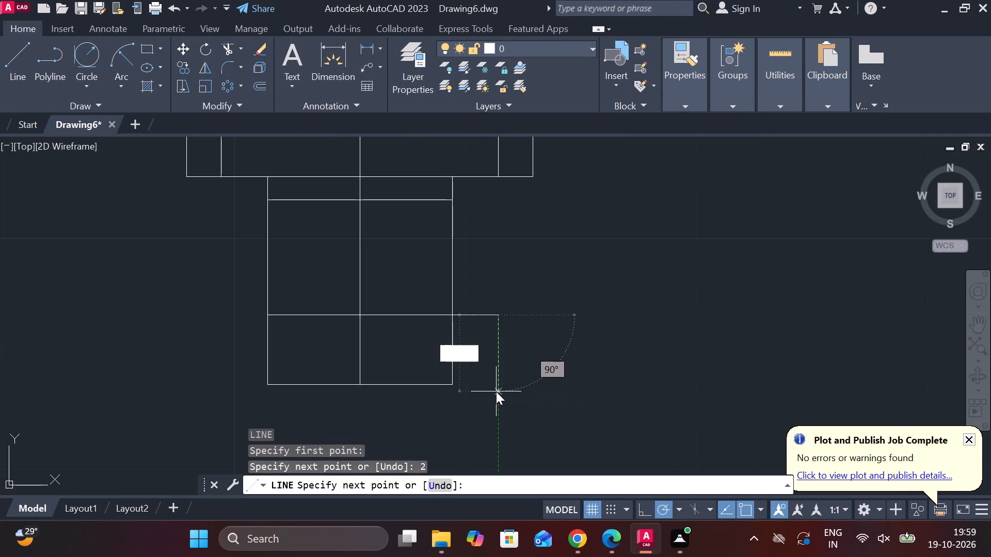
pyautogui.press('Return')
pyautogui.scroll(2, 453, 389)
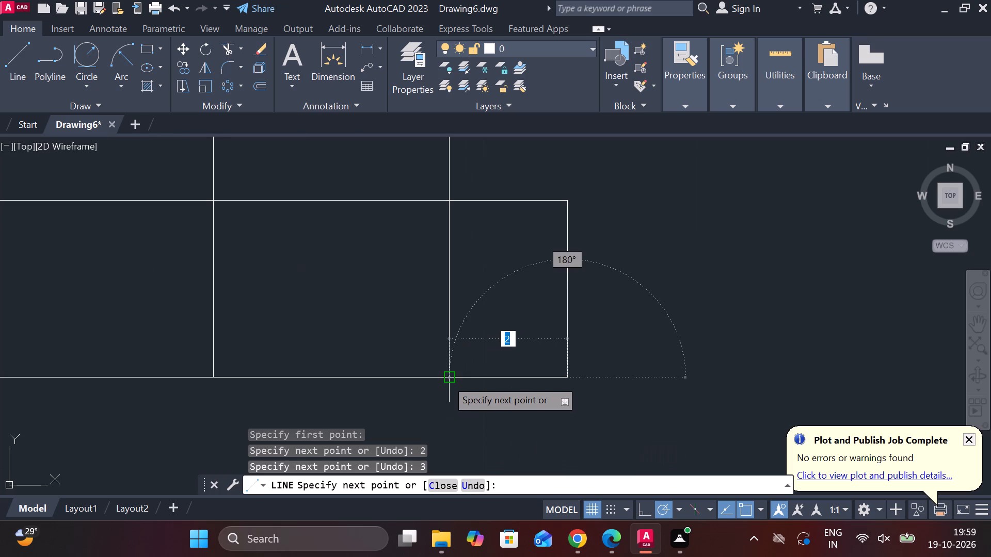
pyautogui.click(446, 379)
pyautogui.scroll(-1, 469, 382)
pyautogui.press('Escape')
# Draw lines from the 3 mm-high line's left end: 2 mm left, down to the bottom edge's level, and back to the tip's bottom-left corner.
pyautogui.moveTo(443, 345); pyautogui.dragTo(611, 358, button='middle')
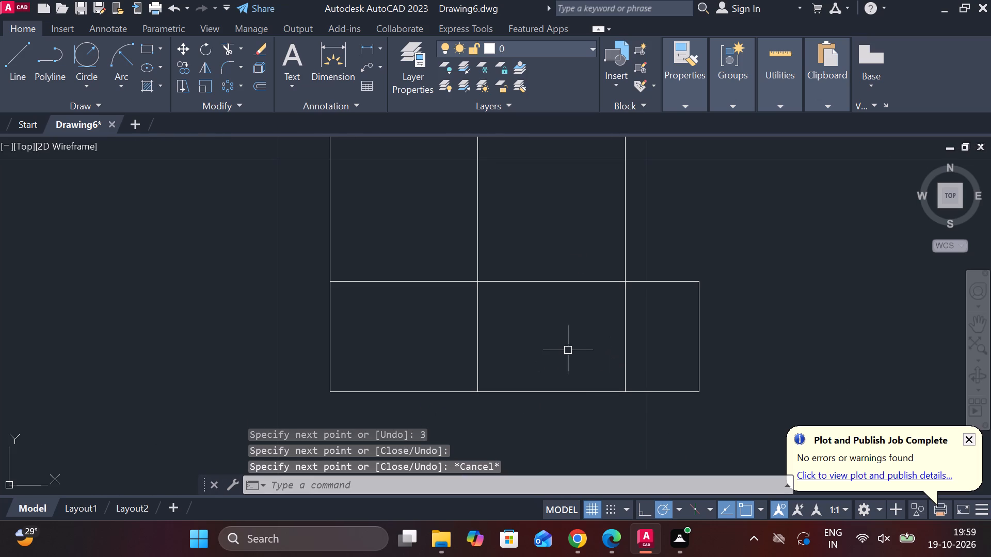
pyautogui.press('l')
pyautogui.press('Return')
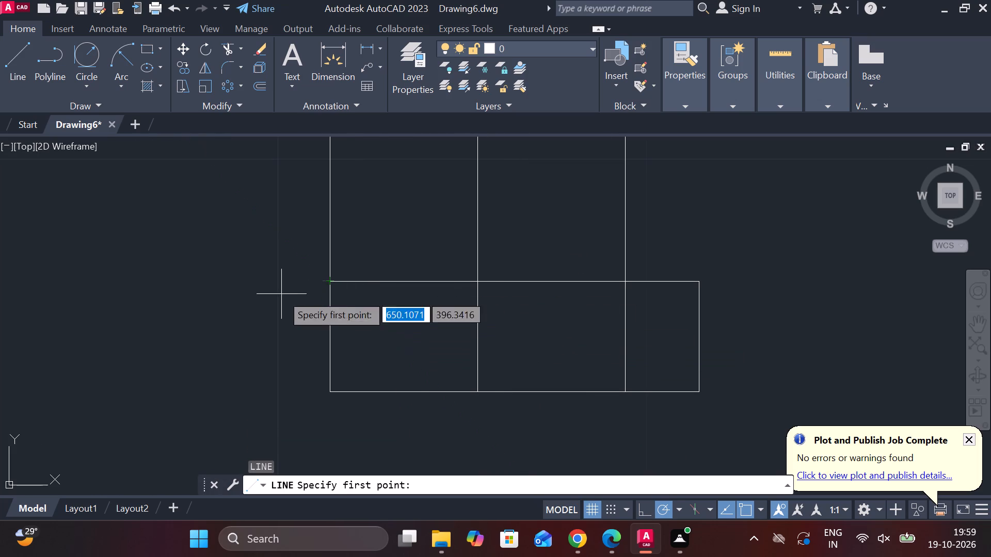
pyautogui.click(328, 285)
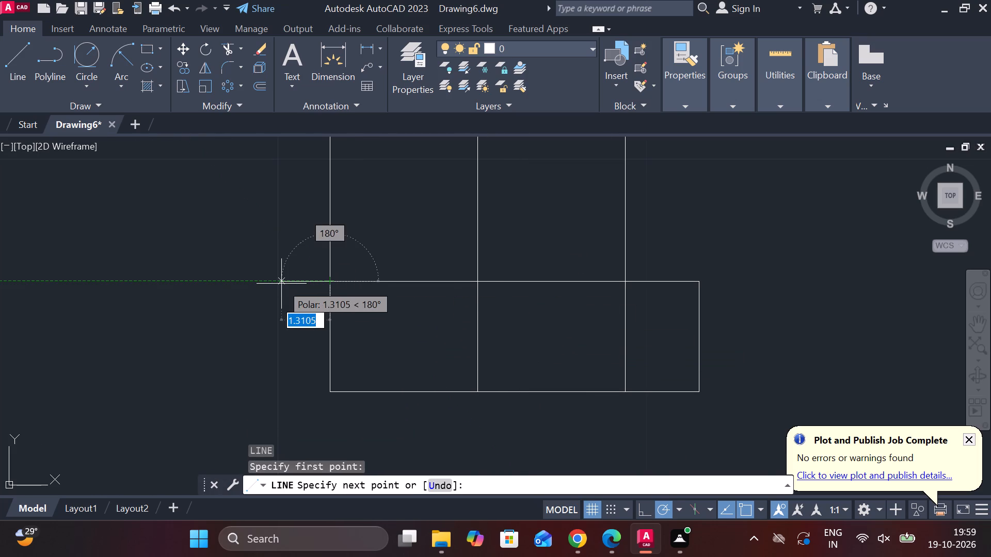
pyautogui.write('2')
pyautogui.press('space')
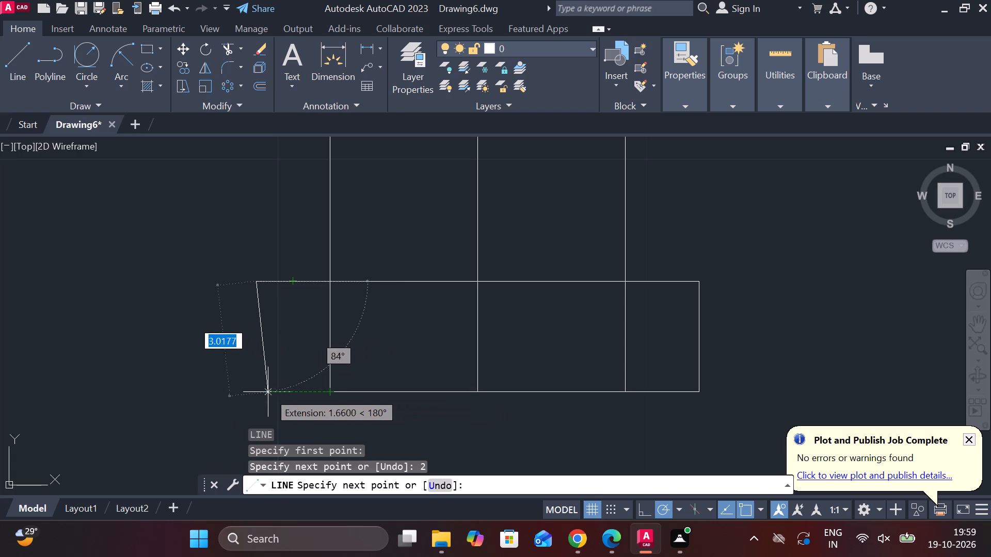
pyautogui.click(261, 391)
pyautogui.click(333, 395)
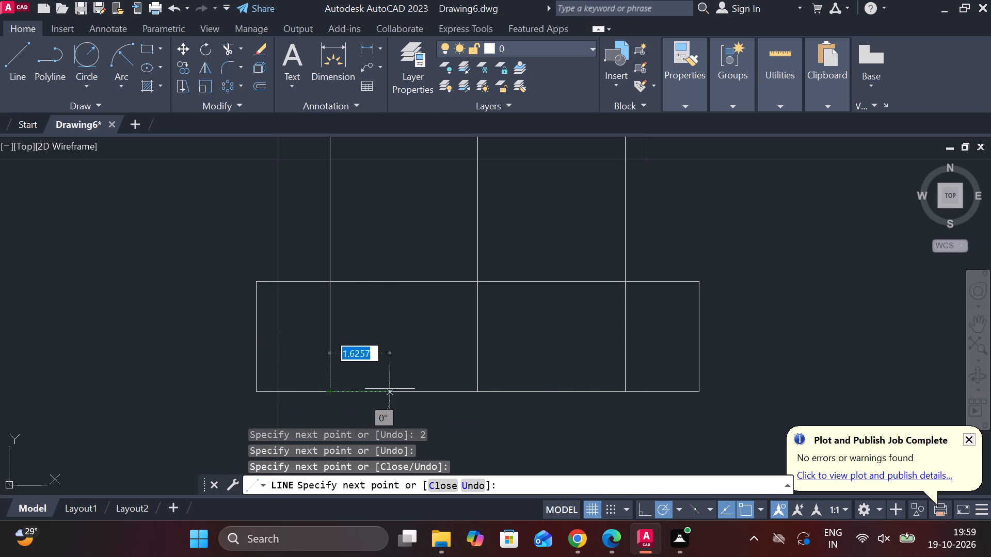
pyautogui.press('Escape')
# Trim away the neck's two side lines where they run inside the widened 3 mm-high tip.
pyautogui.scroll(-2, 433, 372)
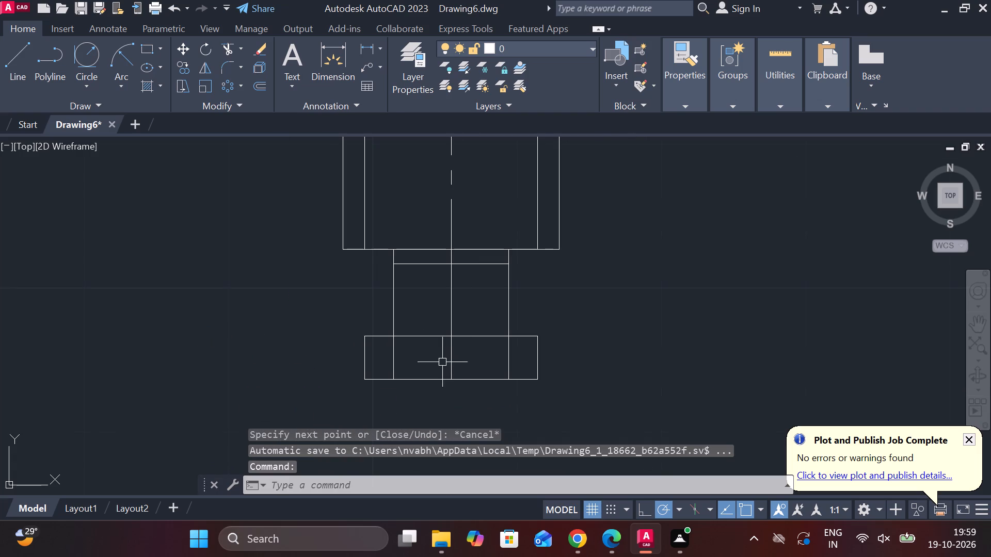
pyautogui.write('tr')
pyautogui.press('space')
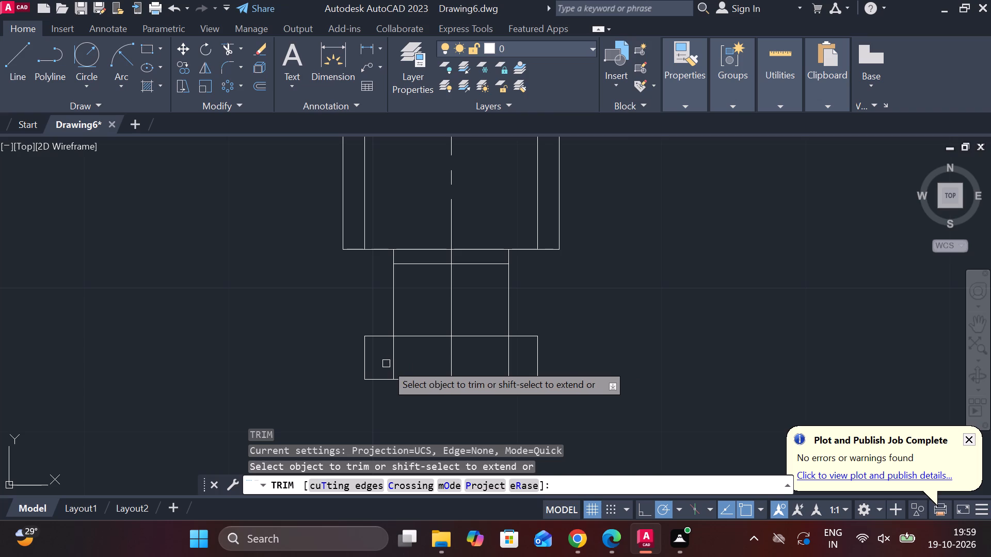
pyautogui.click(391, 355)
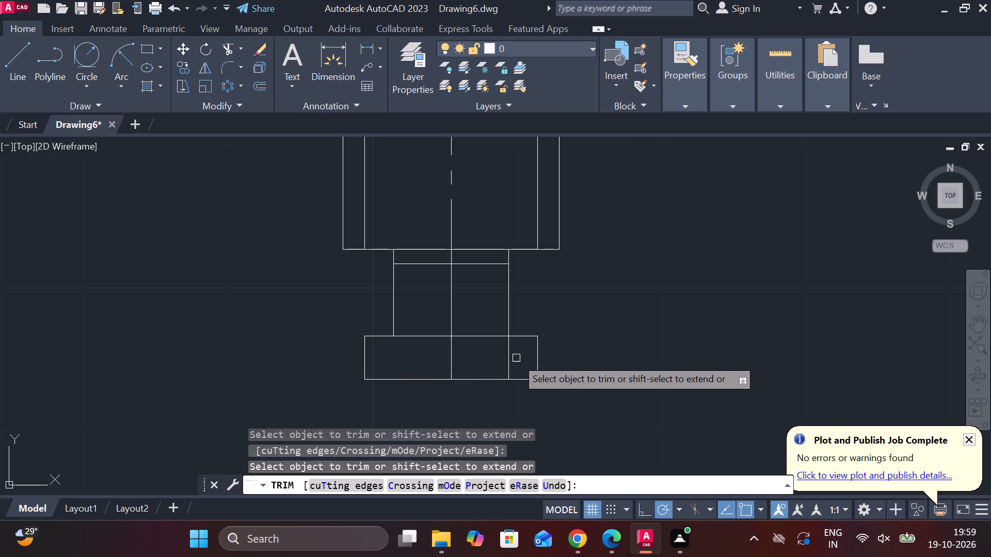
pyautogui.click(512, 354)
pyautogui.press('Escape')
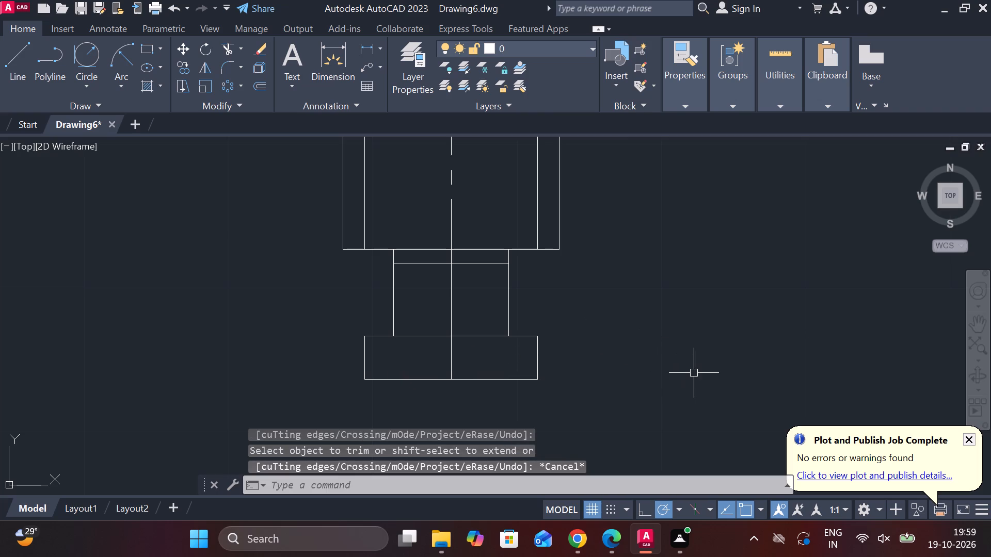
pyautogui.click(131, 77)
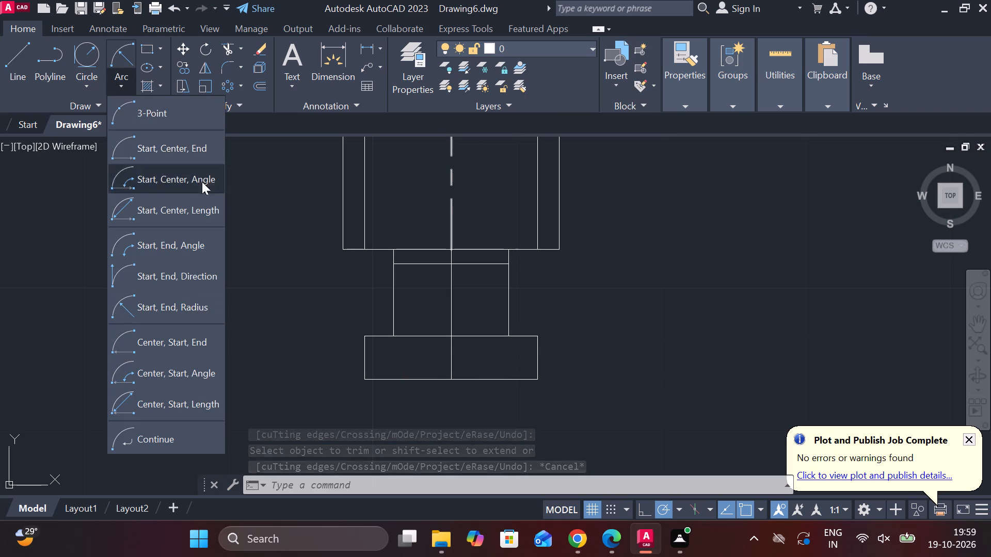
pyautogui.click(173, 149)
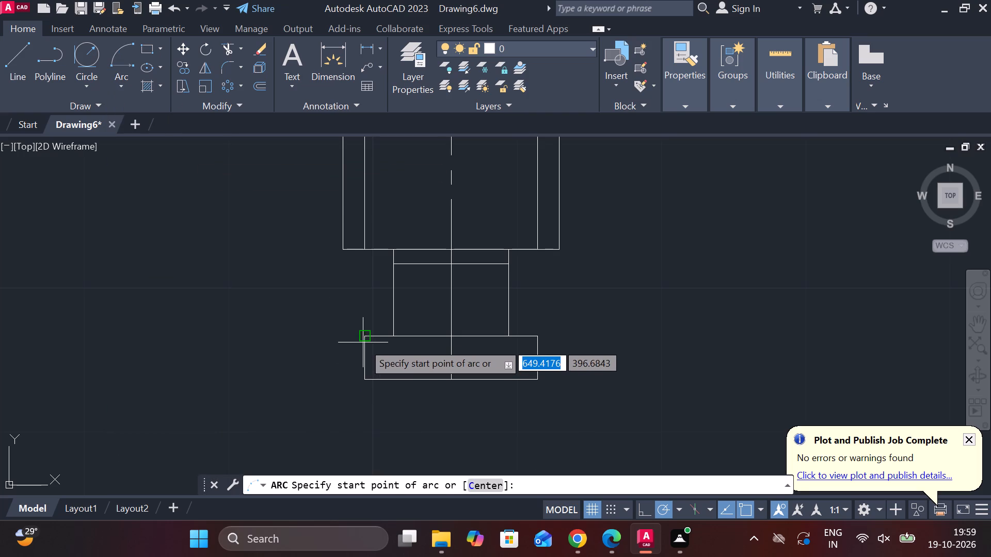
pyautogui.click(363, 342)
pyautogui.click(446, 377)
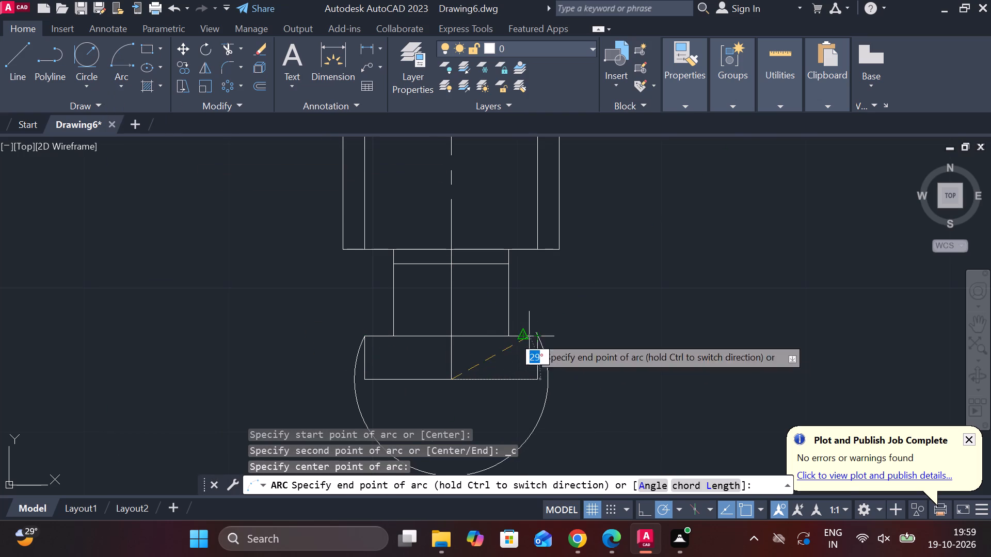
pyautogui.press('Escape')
# Draw a three-point arc from the tip's upper-right corner through its bottom edge's midpoint to its upper-left corner.
pyautogui.press('space')
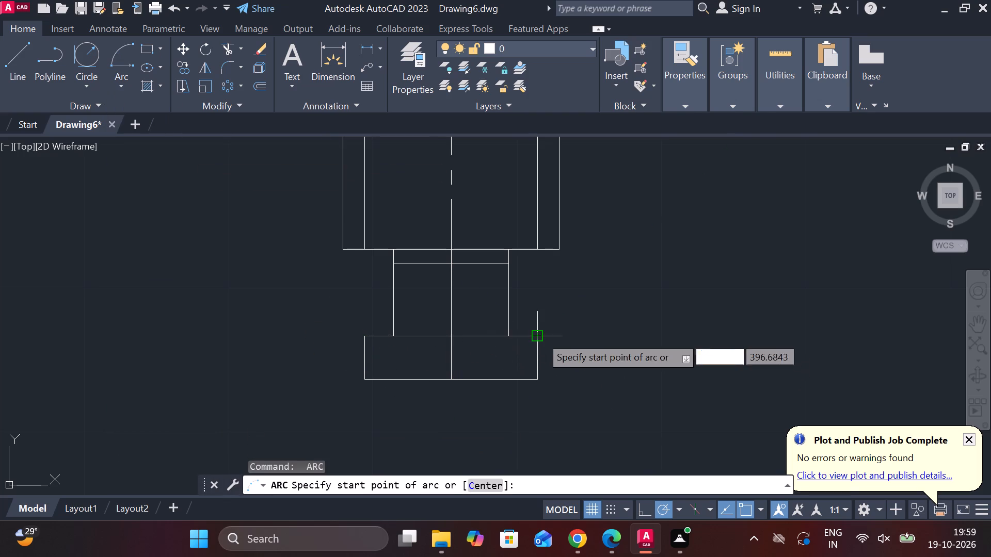
pyautogui.click(540, 336)
pyautogui.click(447, 381)
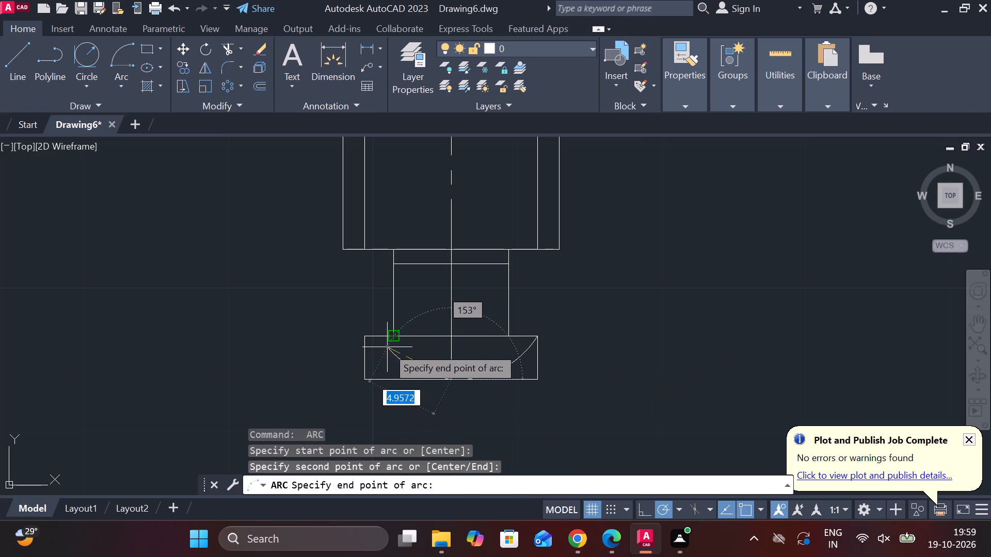
pyautogui.click(370, 340)
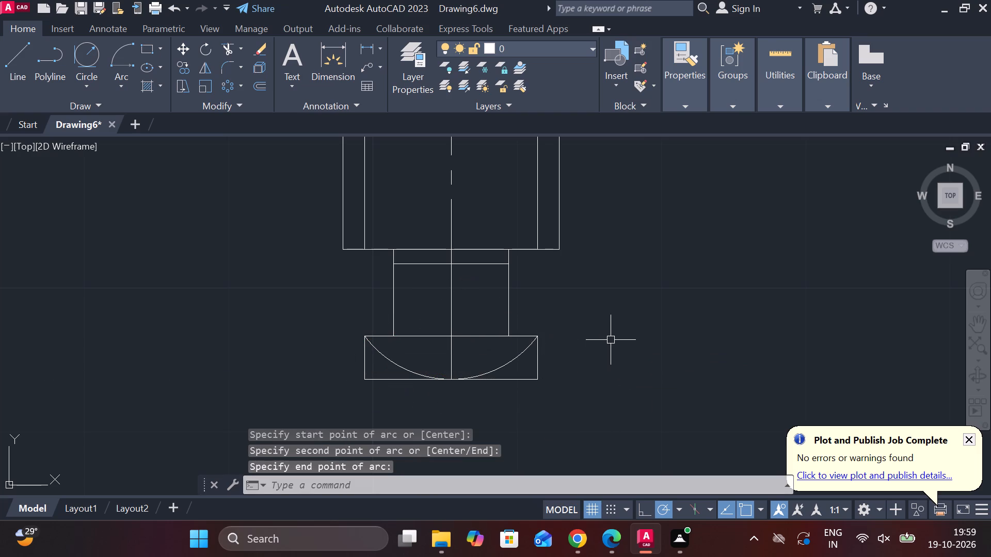
pyautogui.press('Escape')
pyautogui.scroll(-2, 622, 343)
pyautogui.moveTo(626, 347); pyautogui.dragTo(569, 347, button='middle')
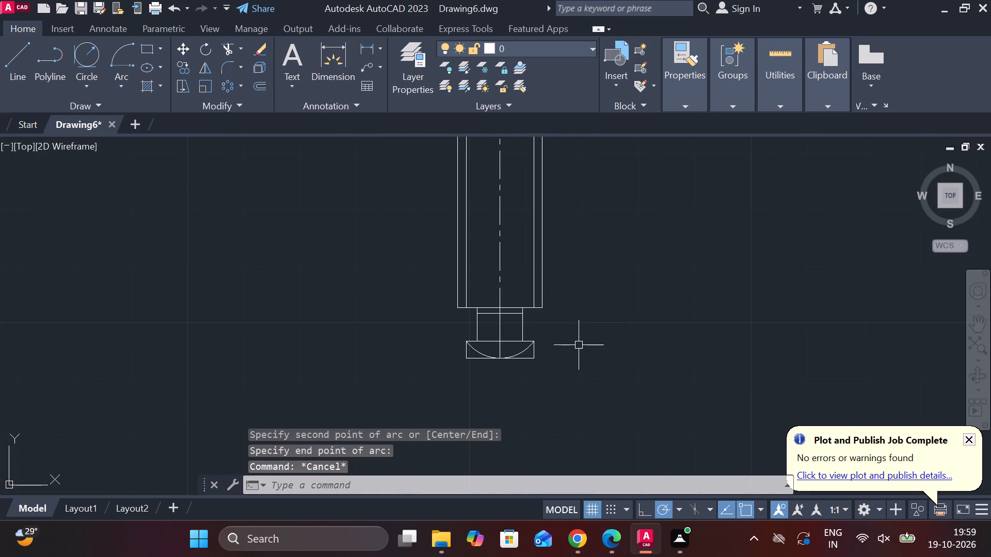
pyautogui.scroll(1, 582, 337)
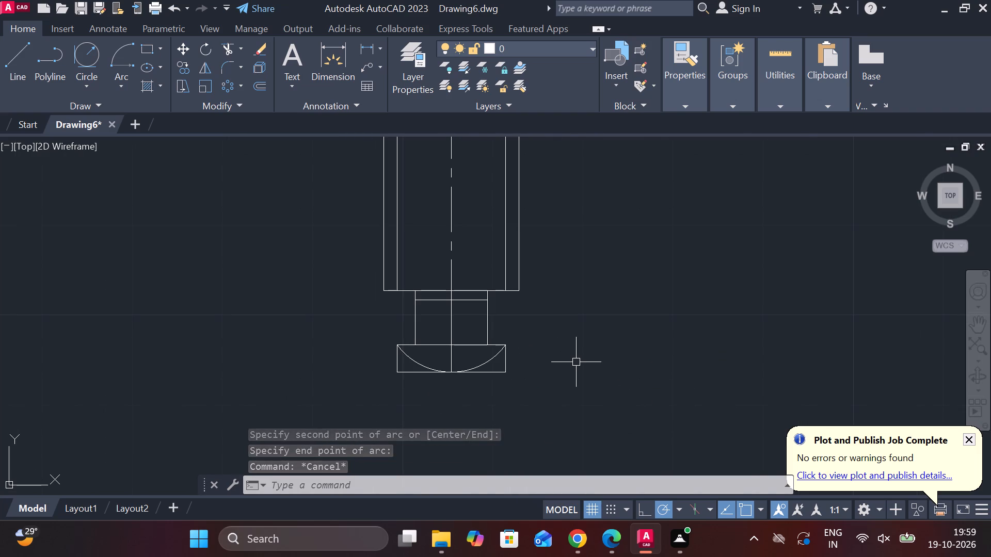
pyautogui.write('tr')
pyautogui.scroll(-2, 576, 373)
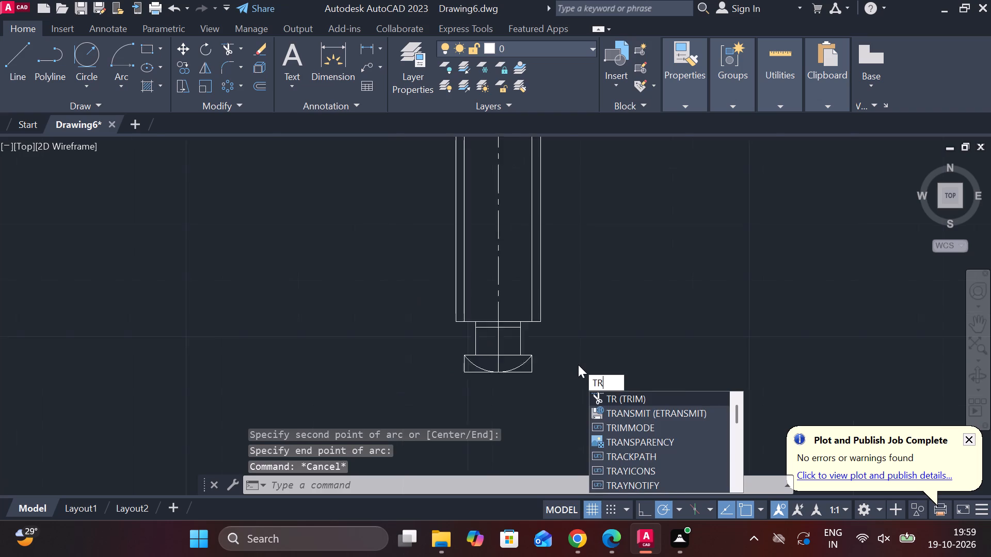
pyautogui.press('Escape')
# Draw slanted lines from both ends of the neck's upper horizontal line up to the bottom ends of the shank's inner lines.
pyautogui.scroll(2, 580, 322)
pyautogui.scroll(1, 538, 357)
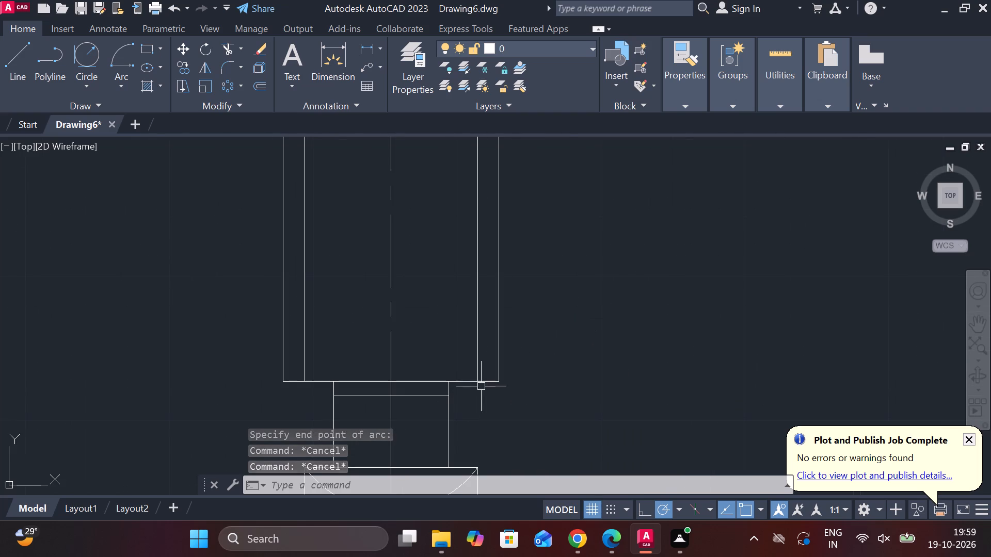
pyautogui.press('l')
pyautogui.press('Return')
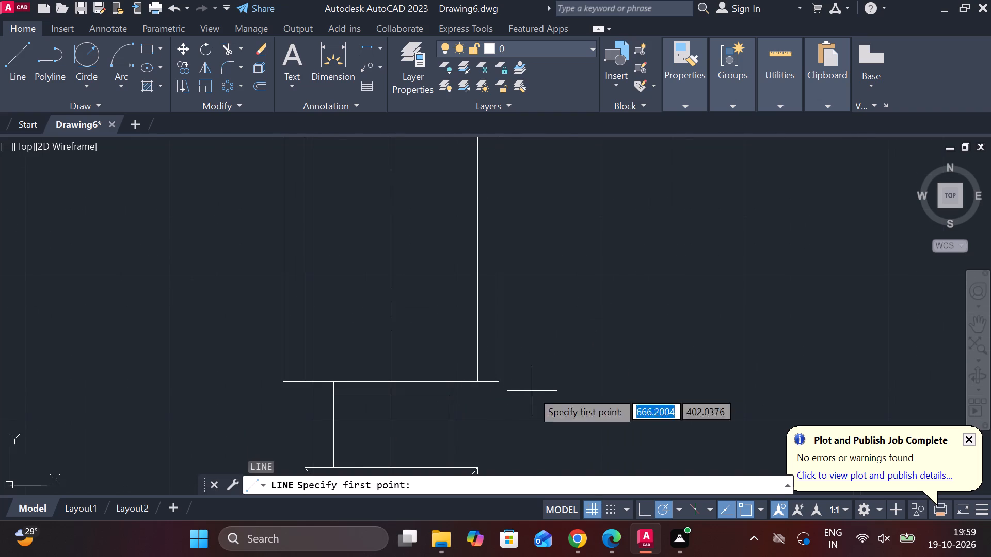
pyautogui.click(445, 397)
pyautogui.click(483, 381)
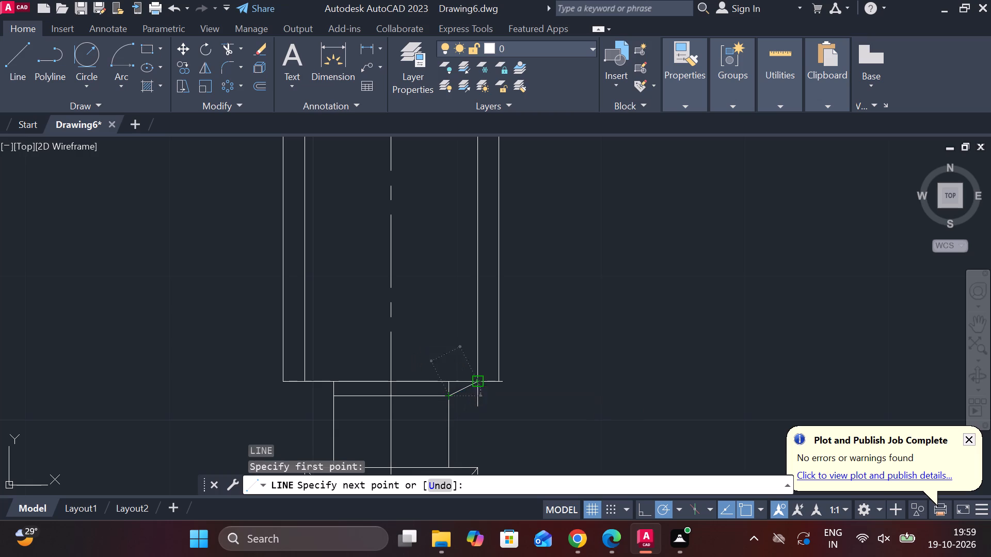
pyautogui.press('Escape')
pyautogui.press('space')
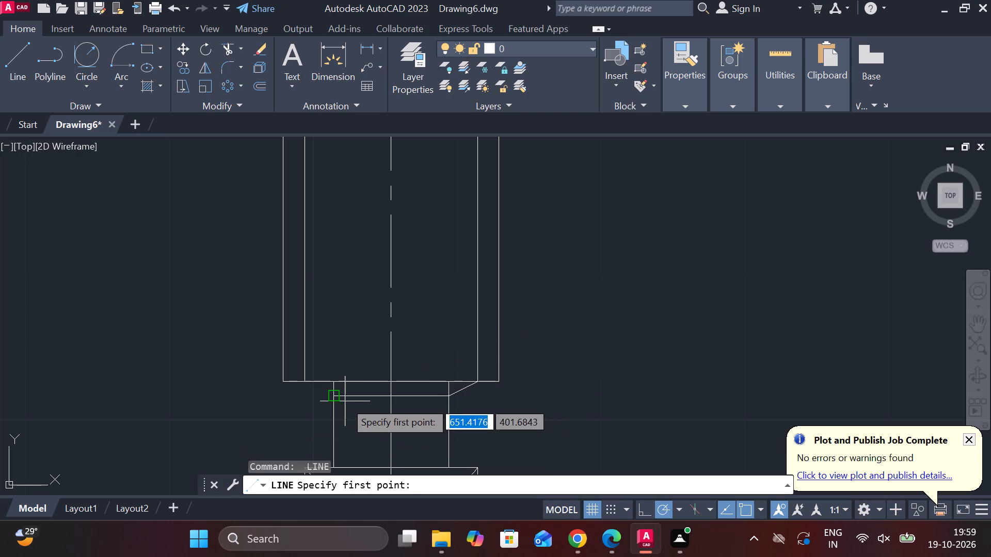
pyautogui.click(336, 398)
pyautogui.click(306, 380)
pyautogui.scroll(-1, 587, 379)
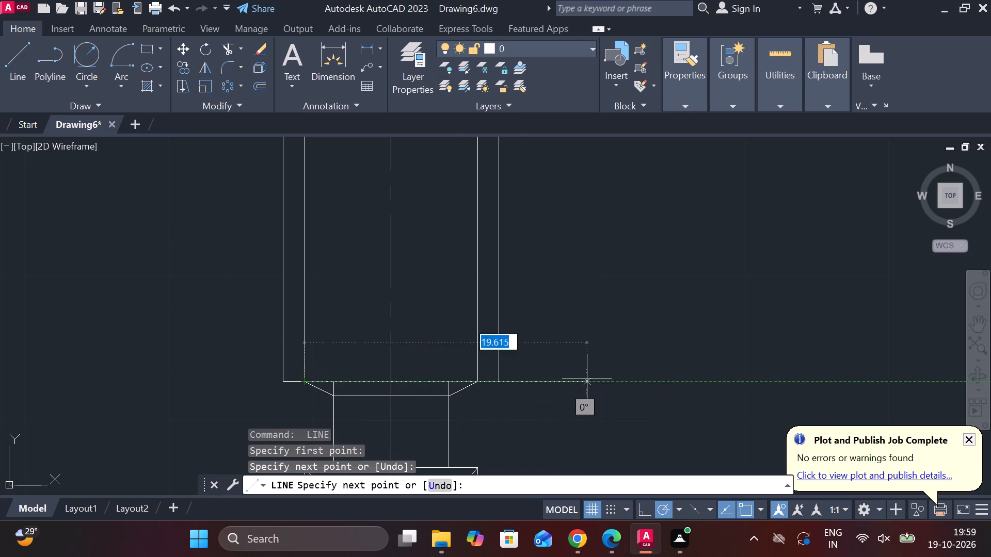
pyautogui.scroll(-1, 587, 379)
pyautogui.press('Escape')
pyautogui.scroll(-1, 642, 377)
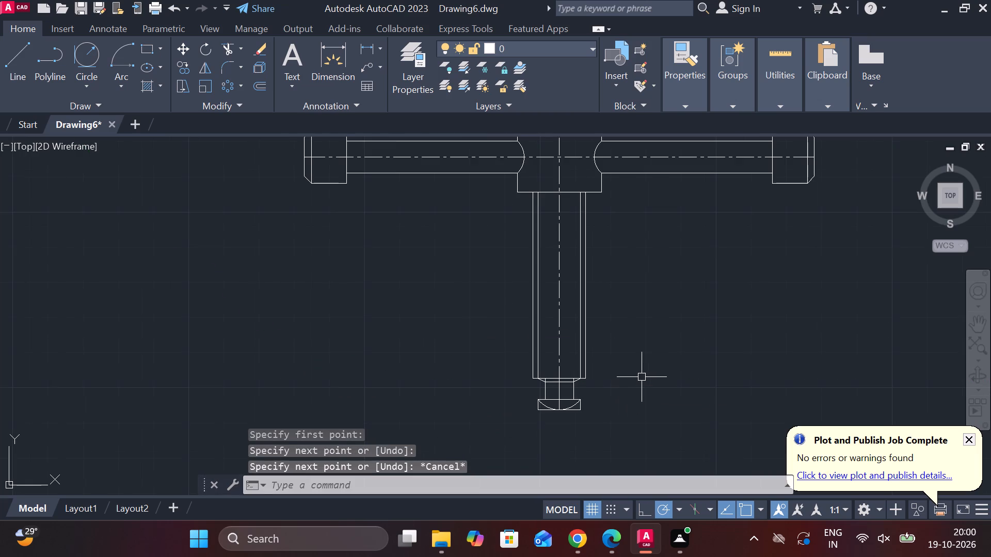
# Copy the whole T-handled screw with its Ø24 dimension to the free space beside the undimensioned clamp body's front view.
pyautogui.moveTo(639, 368); pyautogui.dragTo(618, 373, button='middle')
pyautogui.middleClick(609, 365)
pyautogui.scroll(-1, 606, 365)
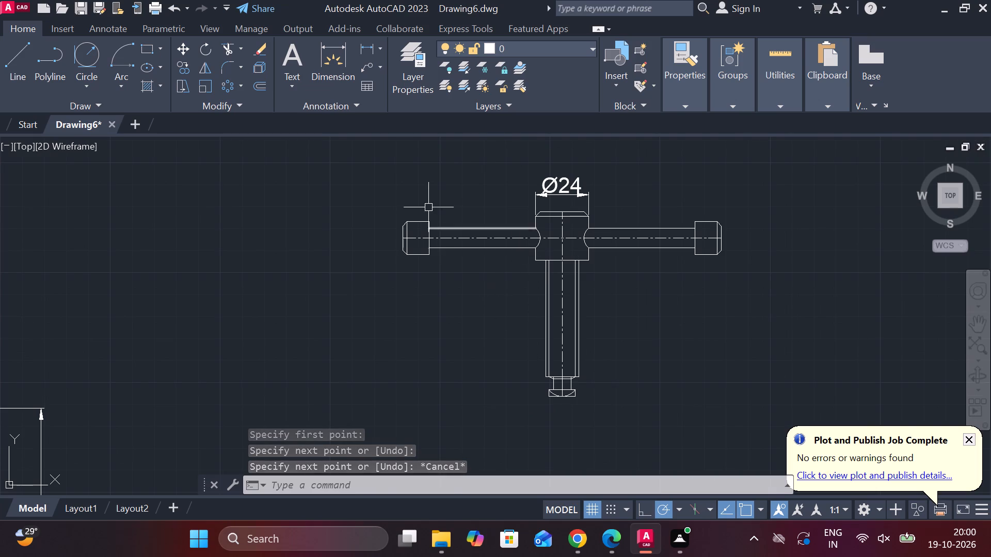
pyautogui.moveTo(371, 175); pyautogui.dragTo(398, 187)
pyautogui.click(744, 431)
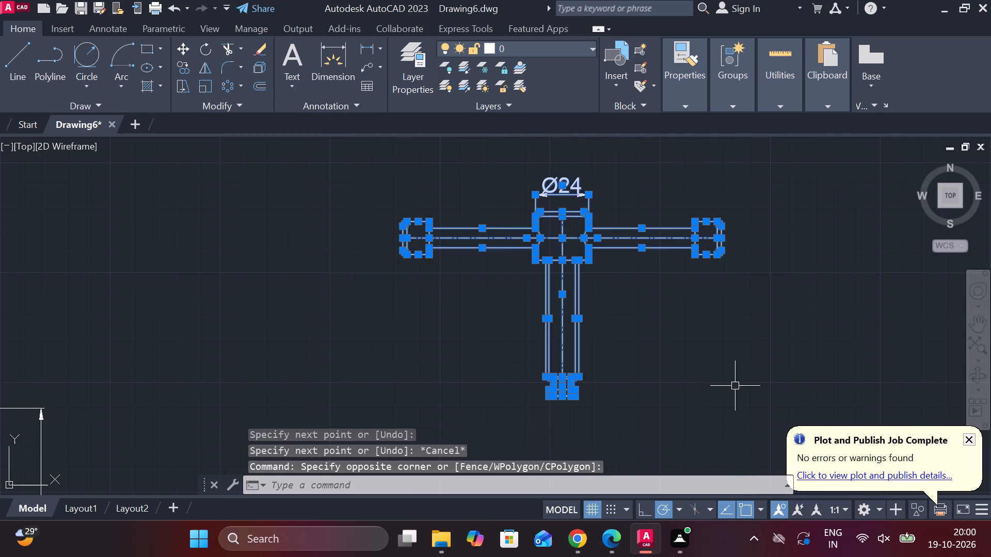
pyautogui.write('co')
pyautogui.press('Return')
pyautogui.click(731, 359)
pyautogui.scroll(-3, 730, 362)
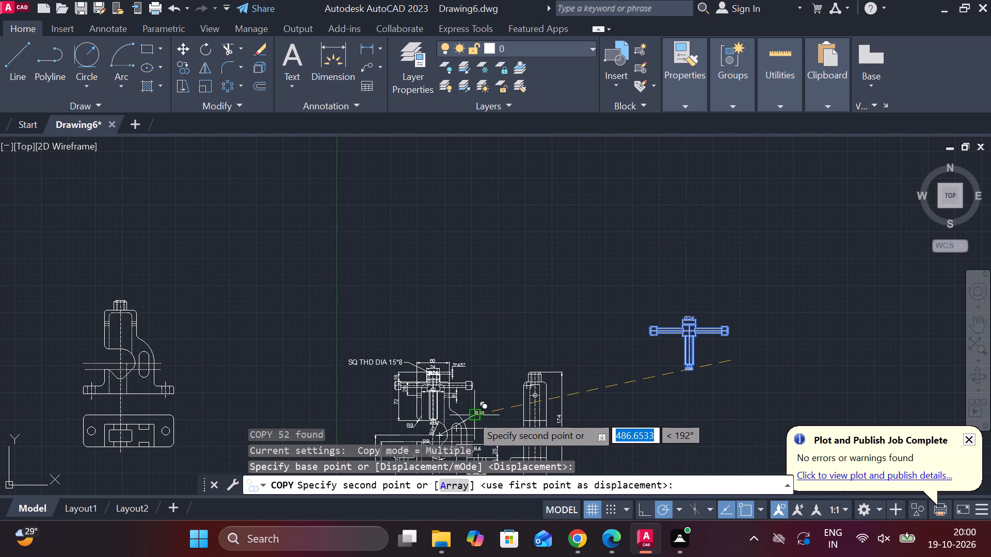
pyautogui.moveTo(501, 363); pyautogui.dragTo(658, 294, button='middle')
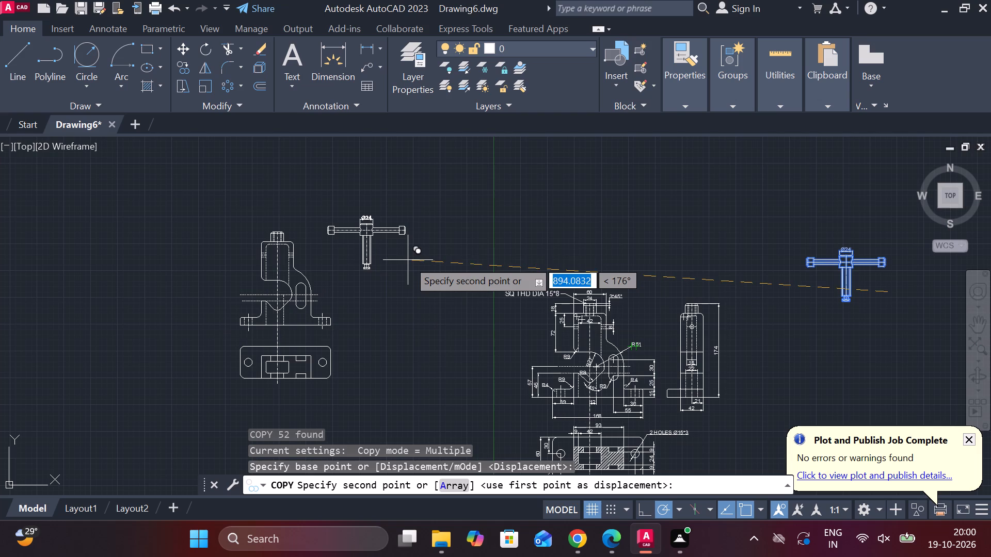
pyautogui.click(405, 258)
pyautogui.moveTo(389, 290); pyautogui.dragTo(487, 324, button='middle')
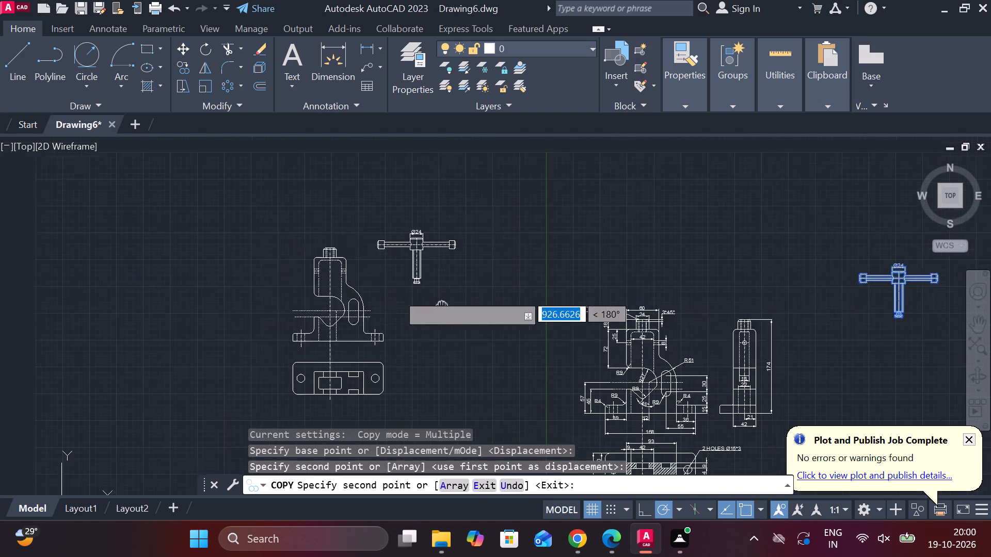
pyautogui.moveTo(487, 324); pyautogui.dragTo(522, 327, button='middle')
pyautogui.scroll(1, 465, 303)
pyautogui.scroll(2, 413, 302)
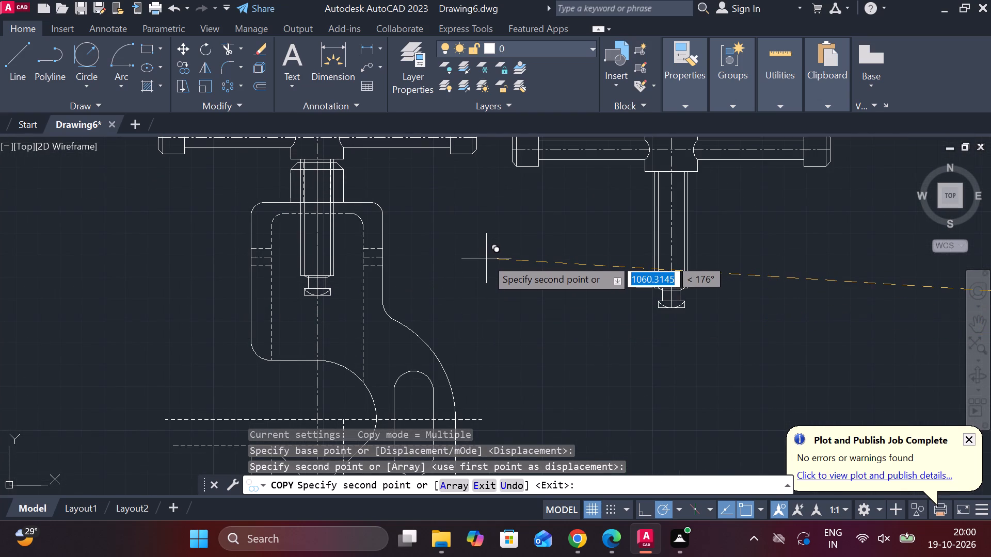
pyautogui.scroll(-1, 486, 258)
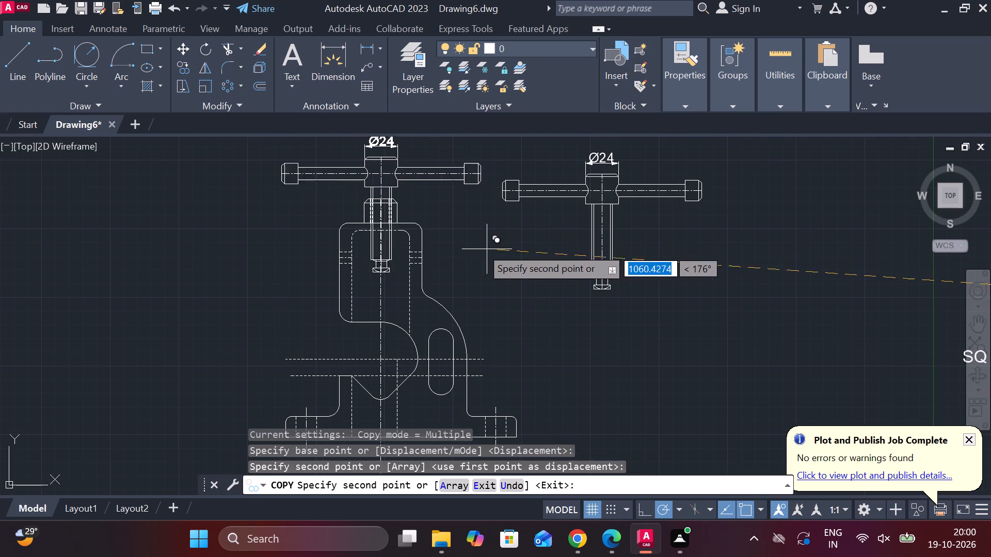
pyautogui.press('Escape')
# Add a horizontal linear dimension across the original T-handle's full length, placed above the Ø24 head dimension.
pyautogui.scroll(-2, 579, 289)
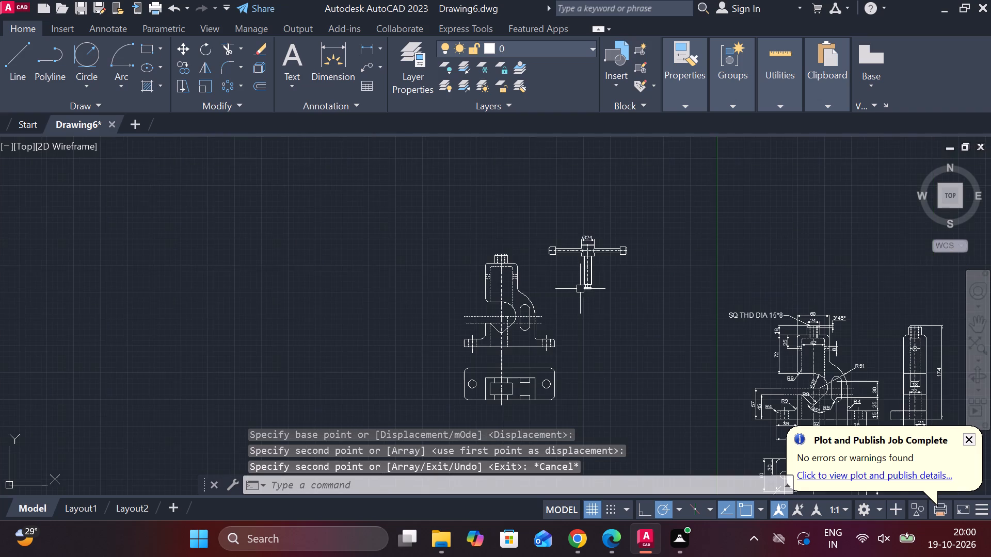
pyautogui.moveTo(616, 296); pyautogui.dragTo(298, 275, button='middle')
pyautogui.moveTo(770, 289); pyautogui.dragTo(545, 323, button='middle')
pyautogui.scroll(2, 564, 296)
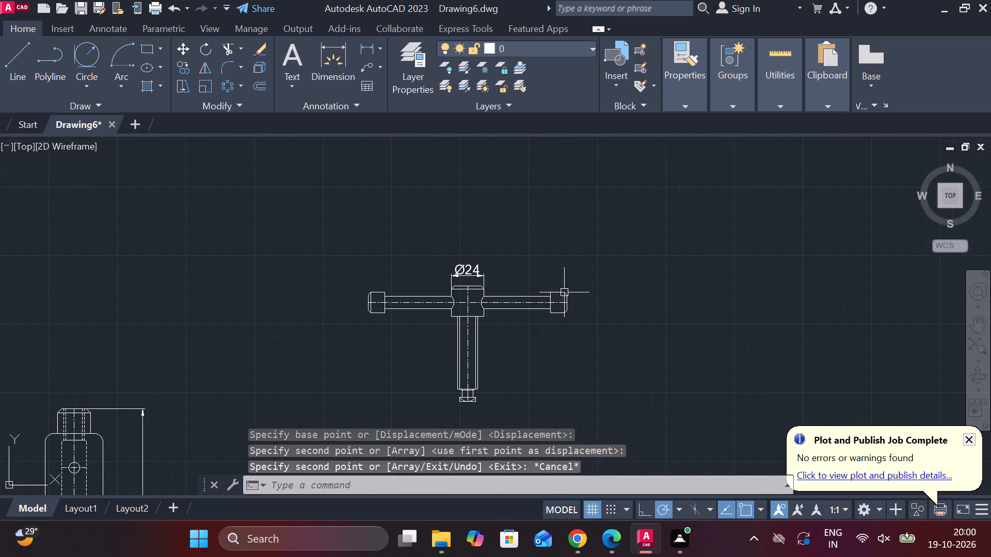
pyautogui.scroll(1, 518, 319)
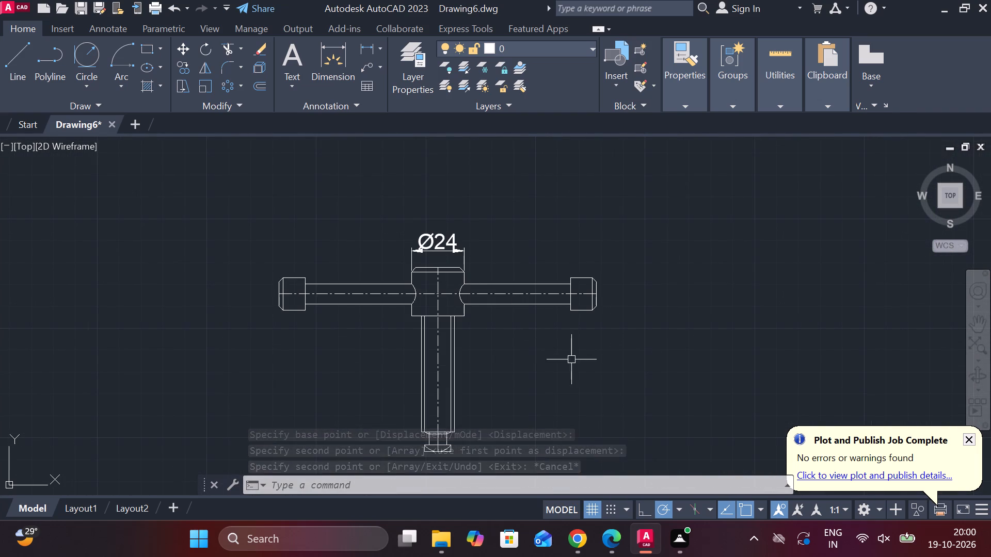
pyautogui.click(365, 43)
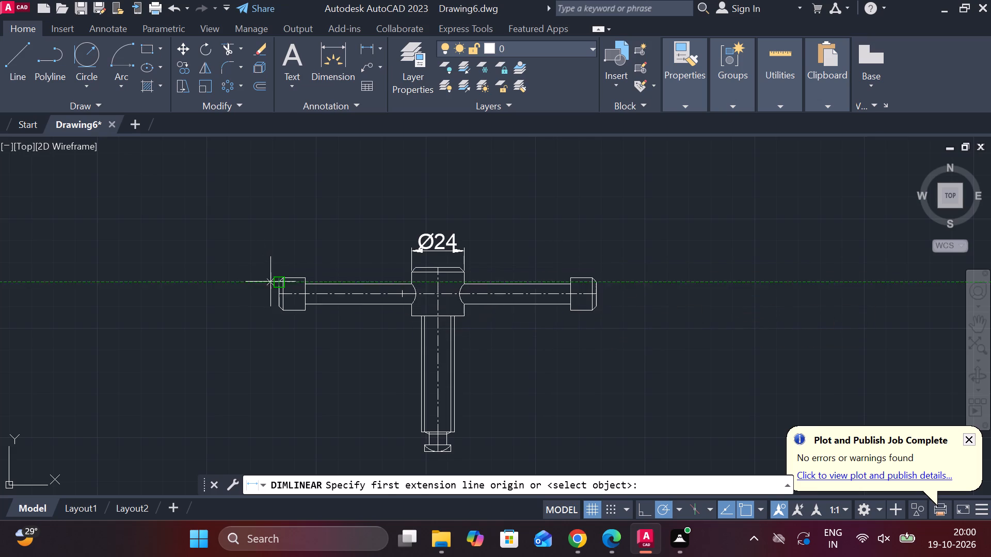
pyautogui.doubleClick(277, 294)
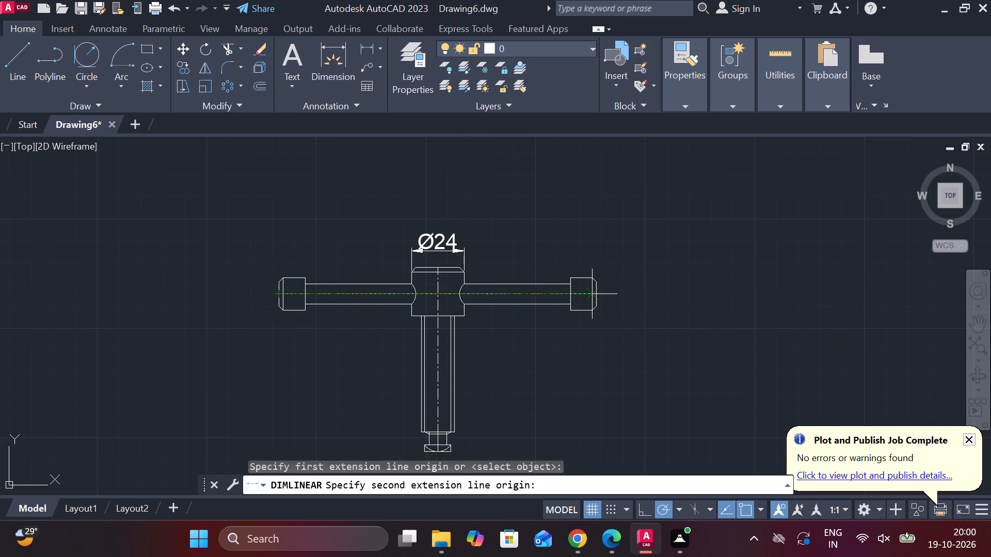
pyautogui.click(598, 294)
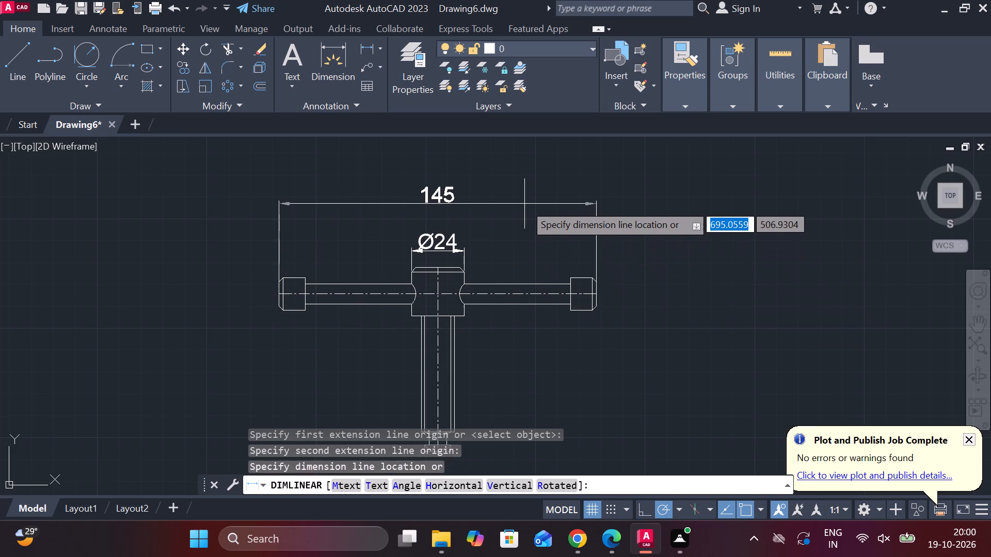
pyautogui.click(519, 186)
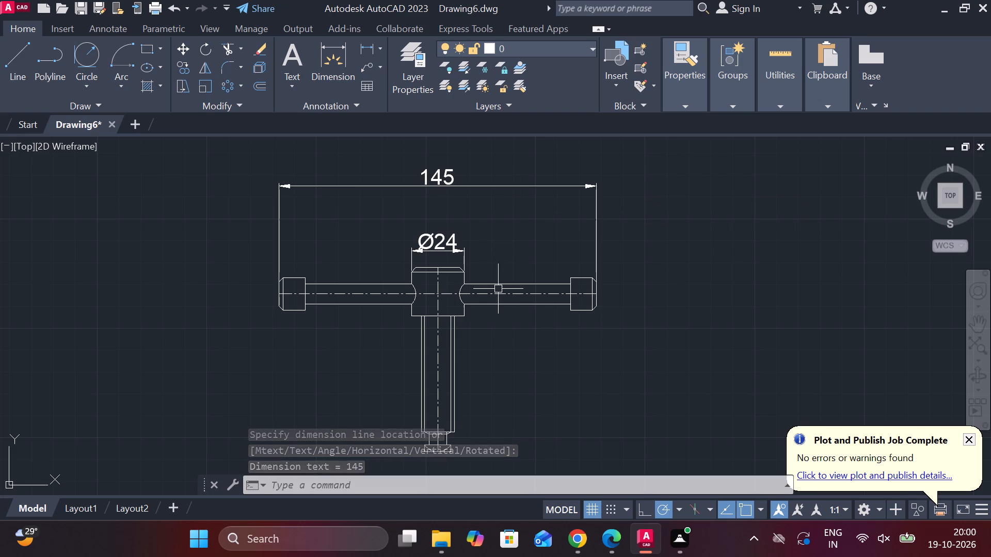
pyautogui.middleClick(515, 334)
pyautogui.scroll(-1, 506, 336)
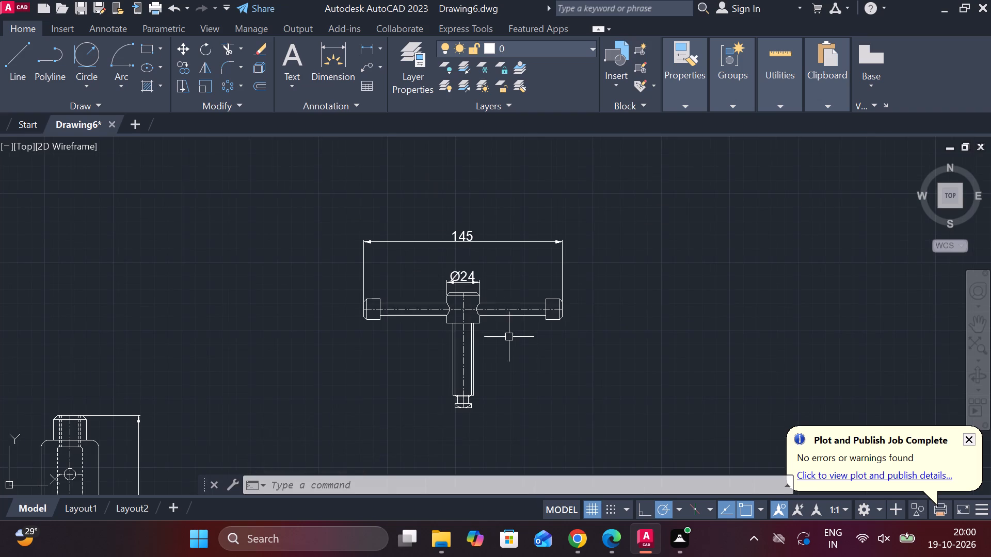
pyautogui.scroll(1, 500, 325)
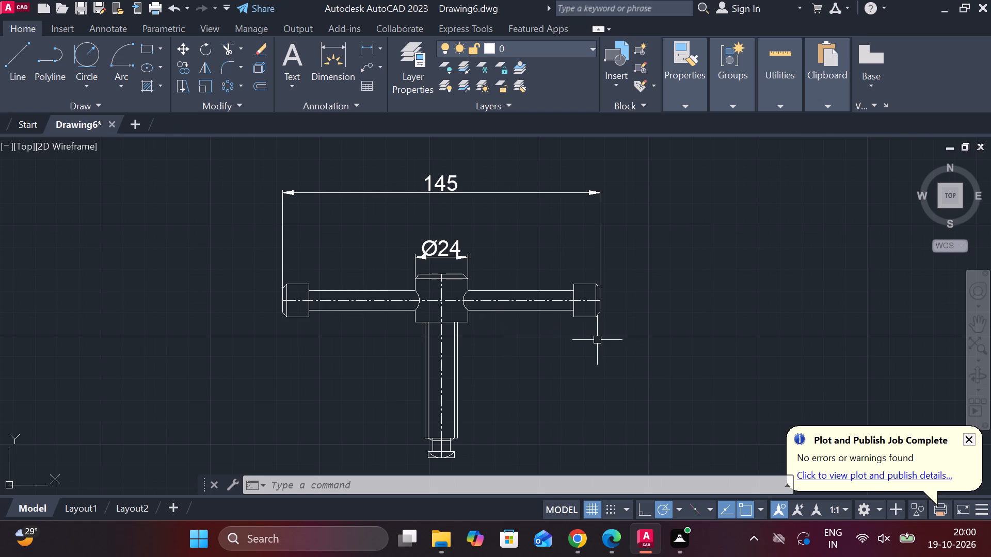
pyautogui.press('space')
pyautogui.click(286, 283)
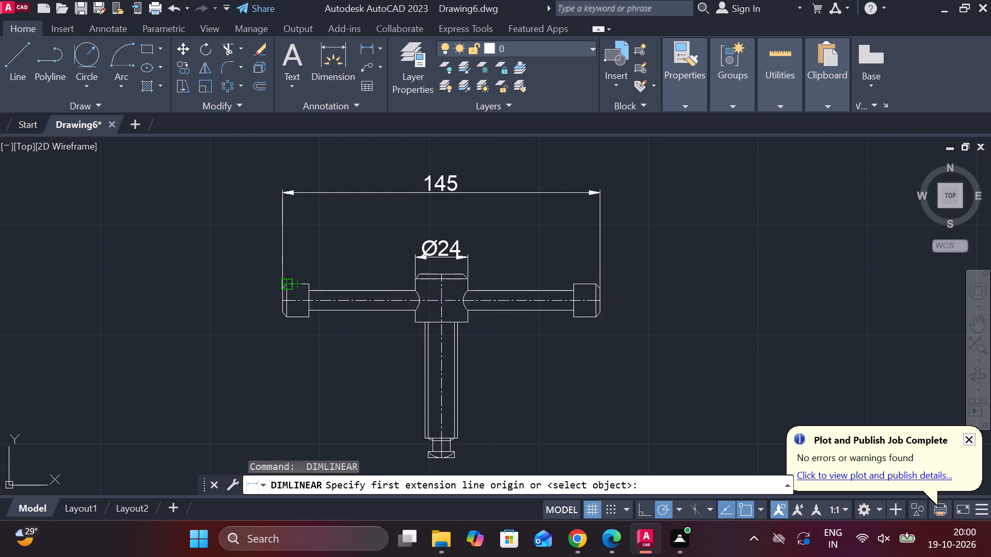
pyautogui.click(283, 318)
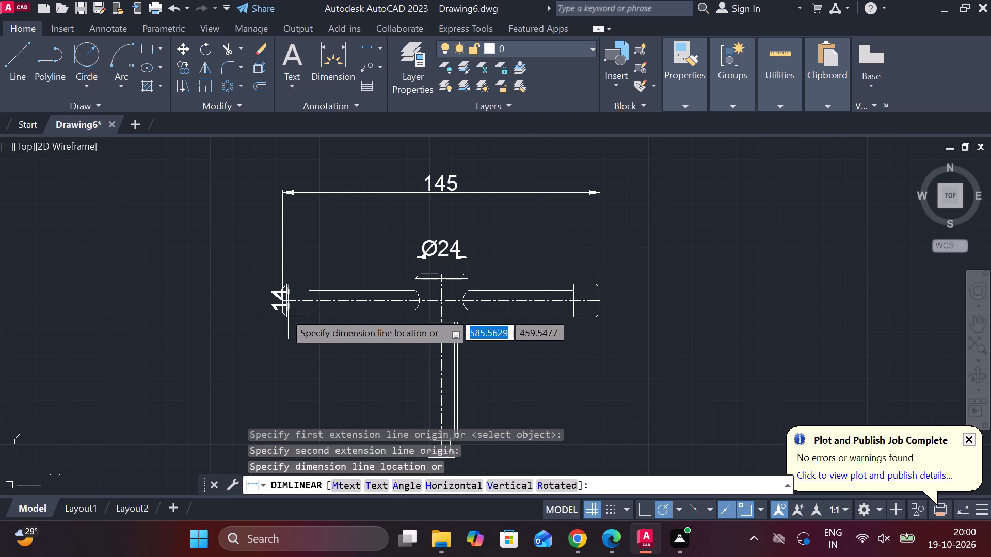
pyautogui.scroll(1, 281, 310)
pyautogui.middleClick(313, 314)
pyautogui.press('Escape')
# Dimension the height of the handle's left end cap with a vertical linear dimension placed just outside the cap.
pyautogui.press('space')
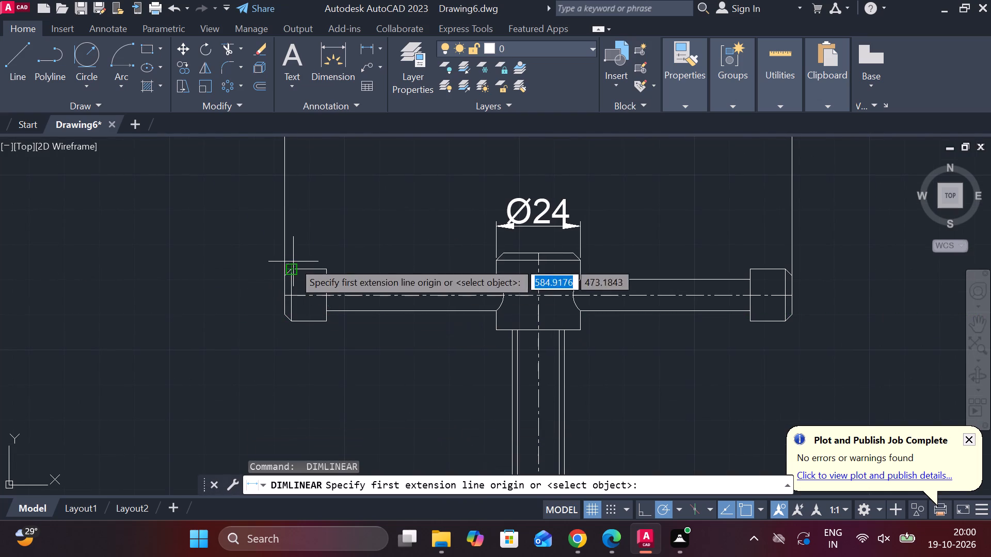
pyautogui.scroll(2, 293, 272)
pyautogui.click(292, 260)
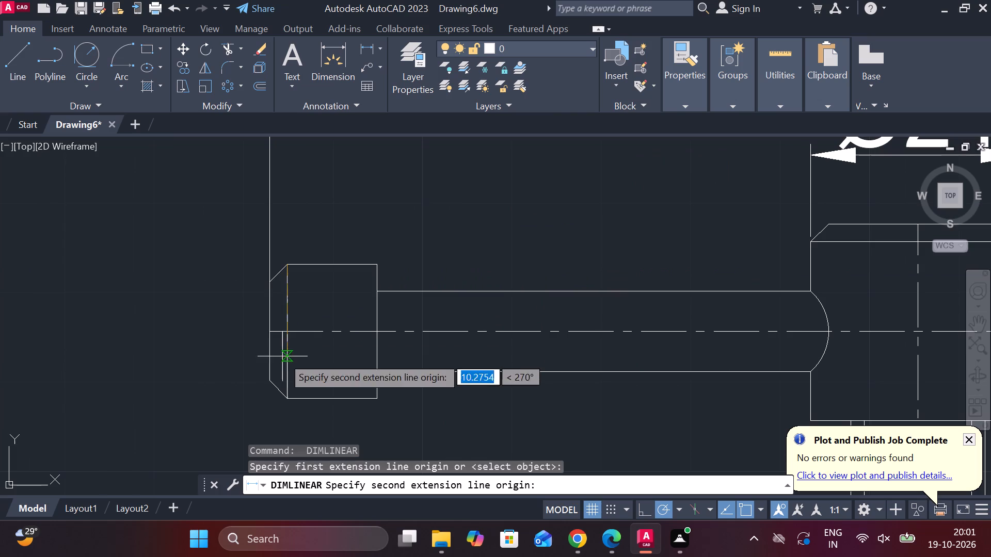
pyautogui.click(287, 395)
pyautogui.scroll(-1, 211, 357)
pyautogui.click(199, 347)
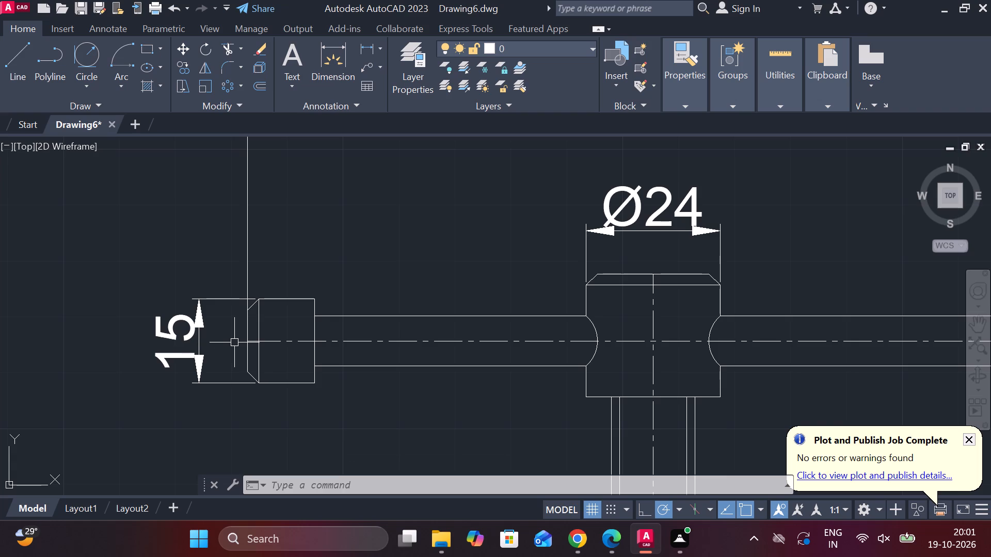
# Dimension the thickness of the handle rod between the left end cap and the head with a vertical linear dimension.
pyautogui.scroll(-1, 246, 342)
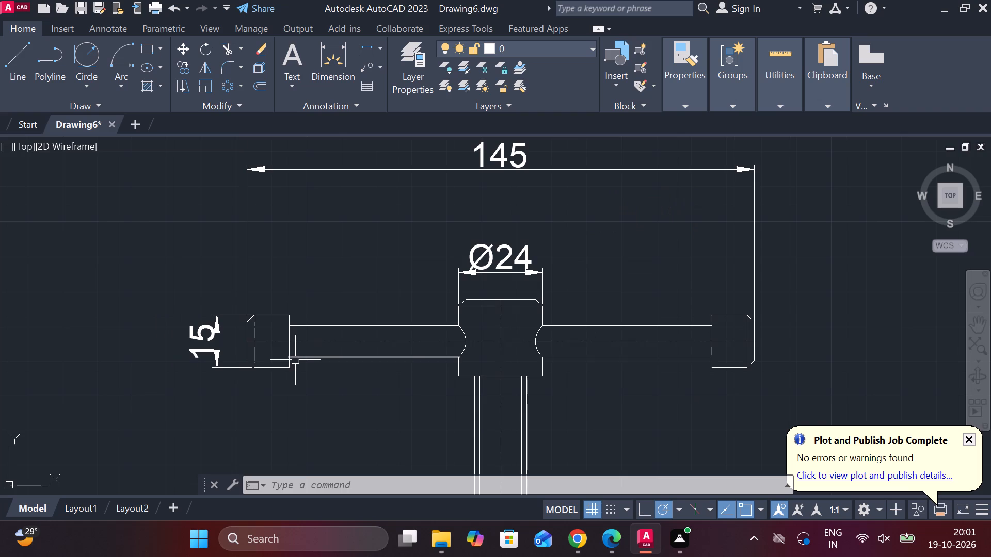
pyautogui.click(367, 45)
pyautogui.click(391, 323)
pyautogui.click(389, 358)
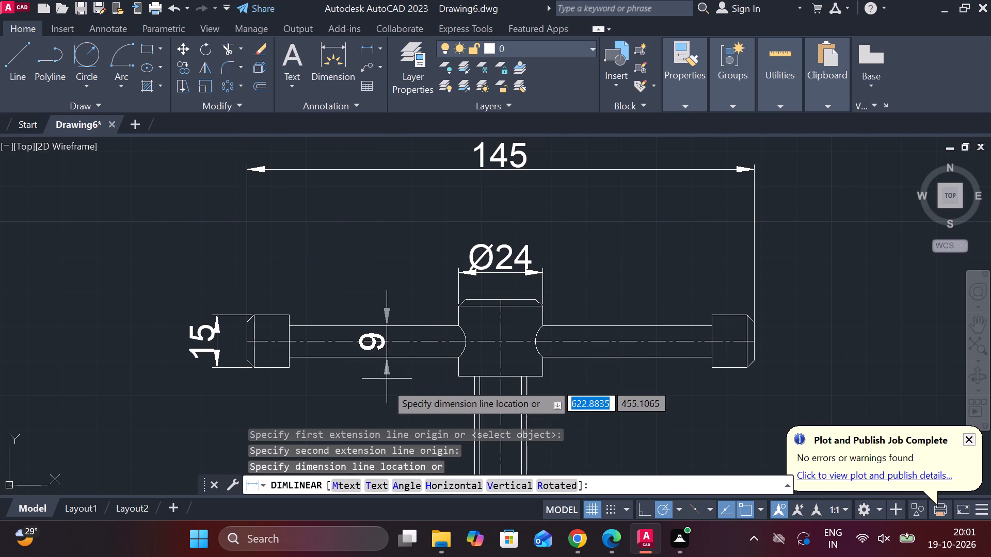
pyautogui.click(385, 390)
# Prefix the diameter symbol to the rod thickness dimension and the left end cap dimension, making them Ø9 and Ø15.
pyautogui.doubleClick(362, 346)
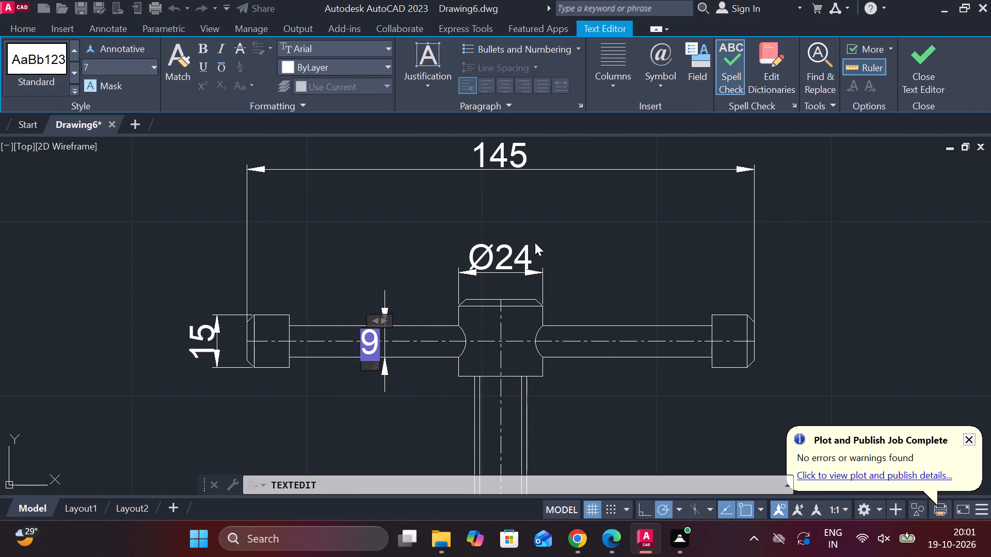
pyautogui.click(657, 87)
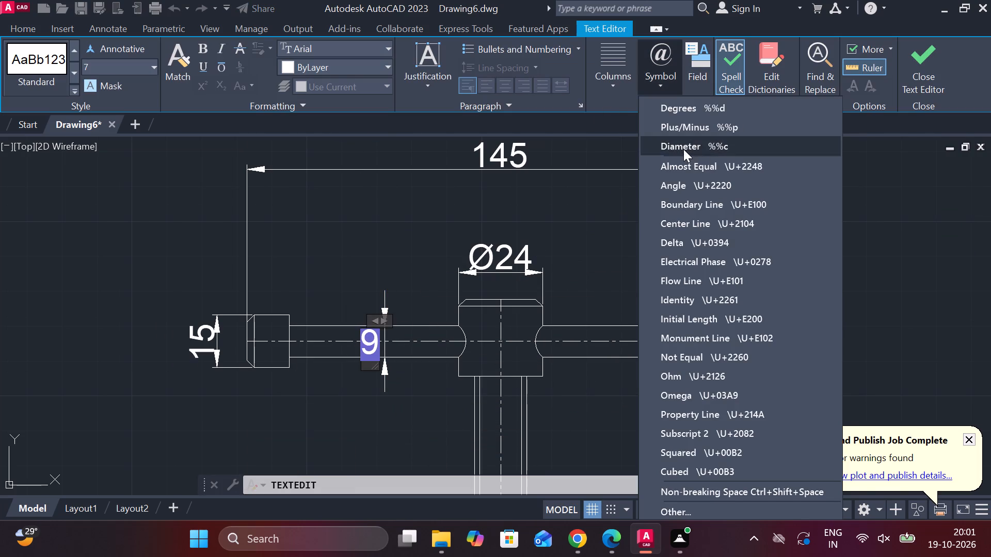
pyautogui.click(683, 149)
pyautogui.click(929, 81)
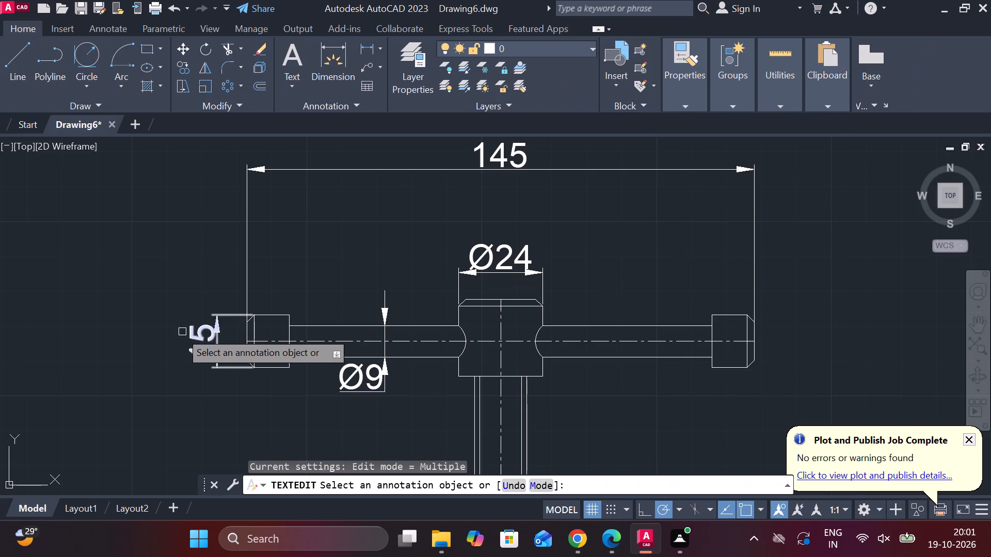
pyautogui.doubleClick(197, 335)
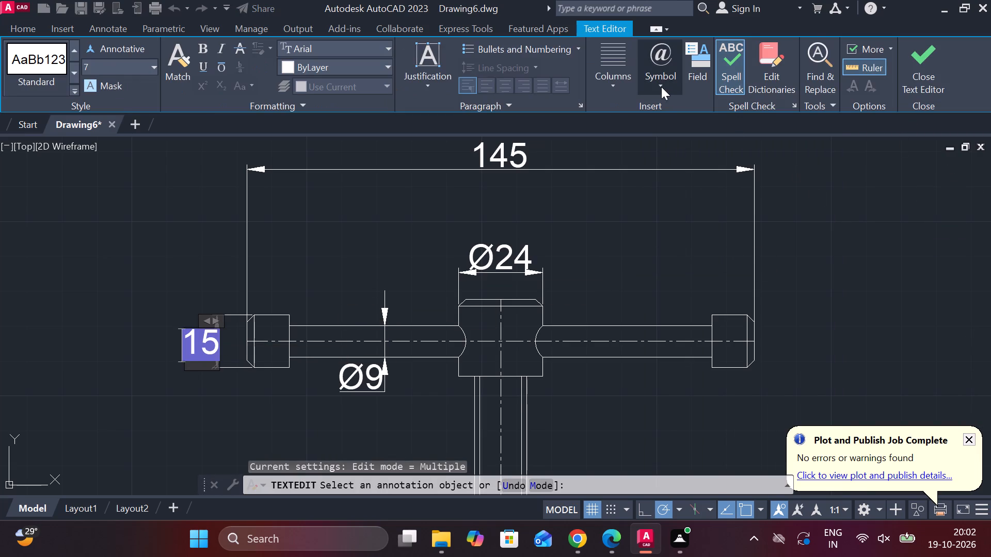
pyautogui.click(661, 87)
pyautogui.click(690, 151)
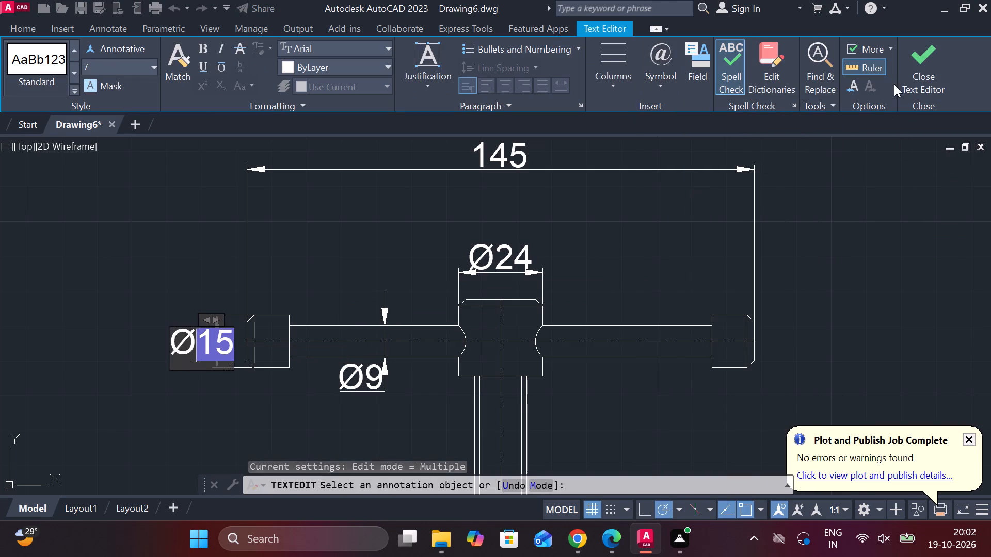
pyautogui.click(941, 63)
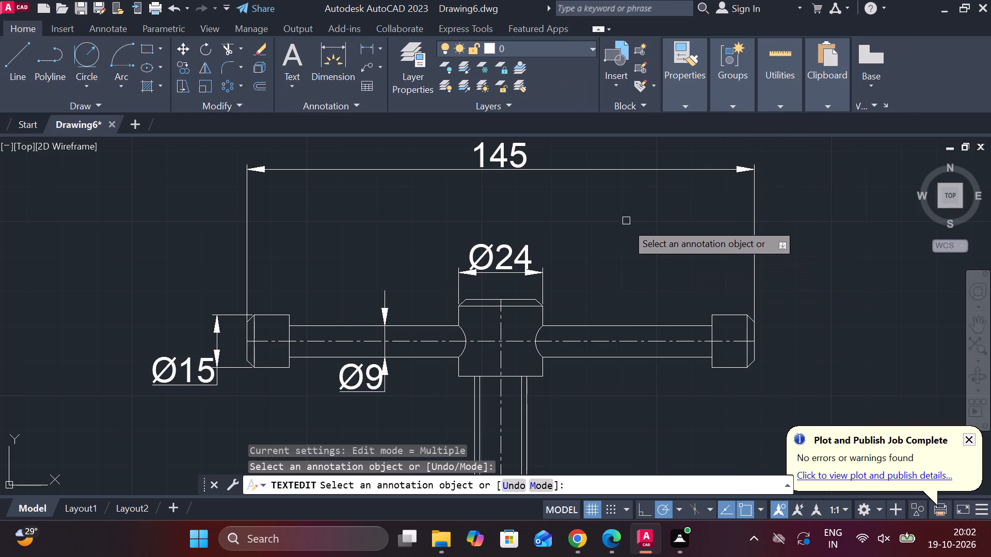
# Add a multileader from the head's upper-left chamfer, landing up and to the left, with the text 2*45° at height 6.
pyautogui.click(367, 62)
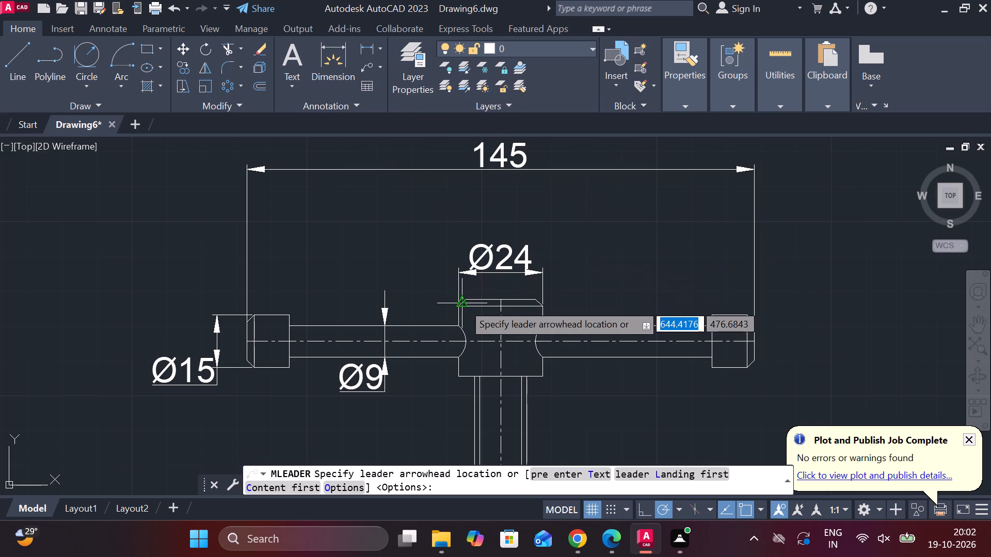
pyautogui.click(463, 303)
pyautogui.click(397, 238)
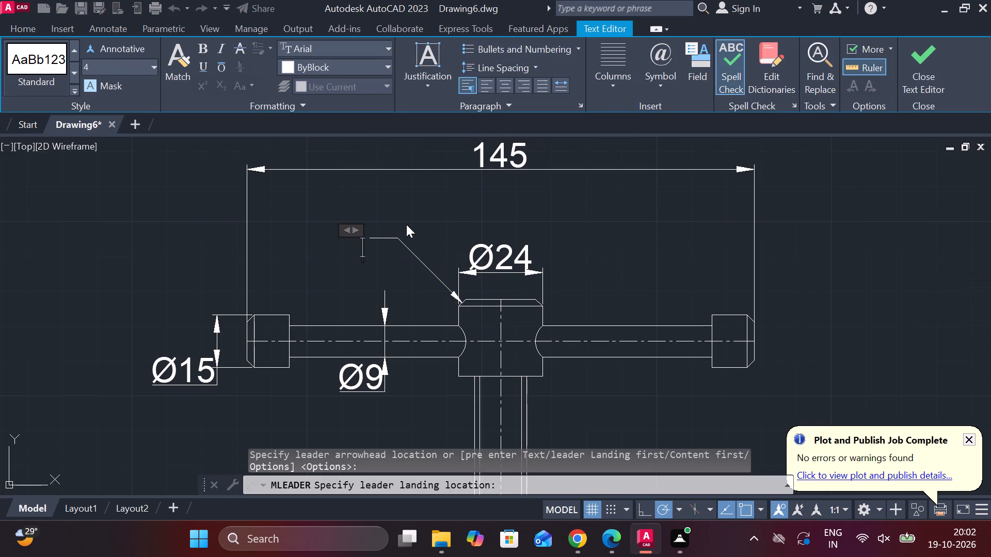
pyautogui.press('2')
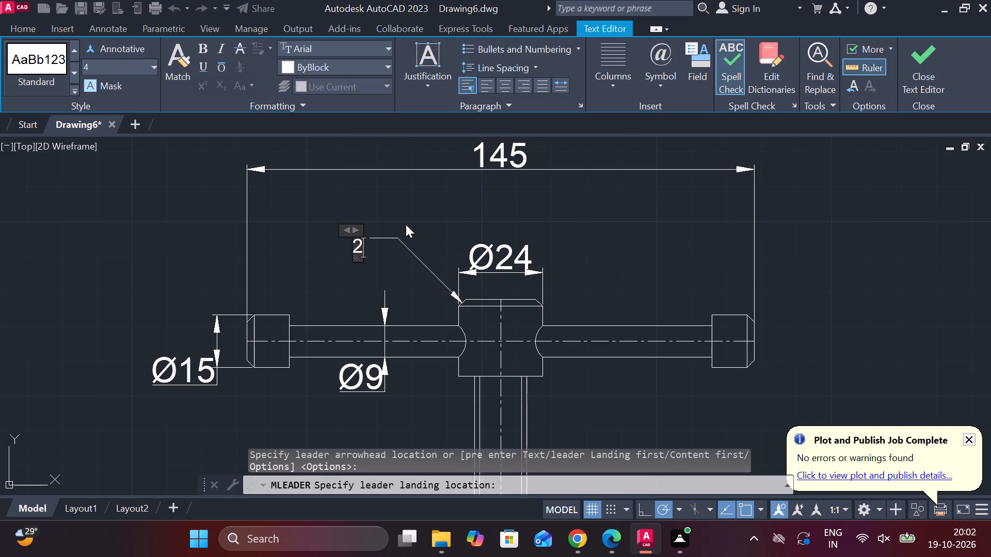
pyautogui.click(146, 68)
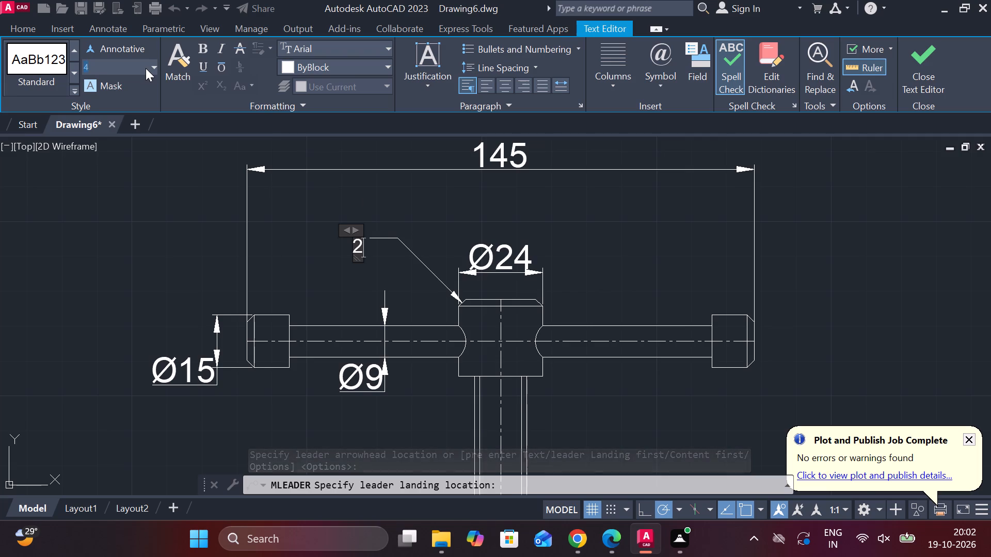
pyautogui.press('7')
pyautogui.press('Return')
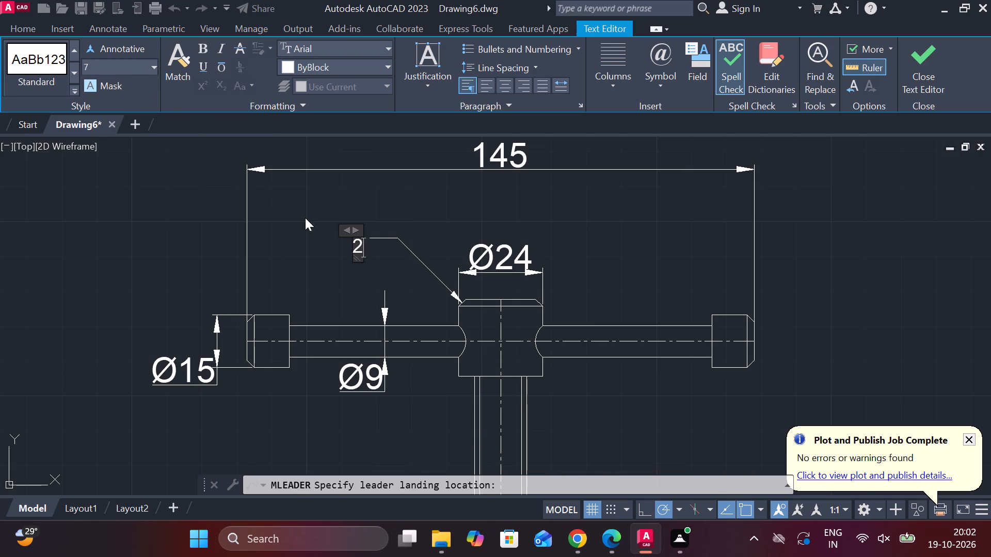
pyautogui.moveTo(362, 250); pyautogui.dragTo(339, 249)
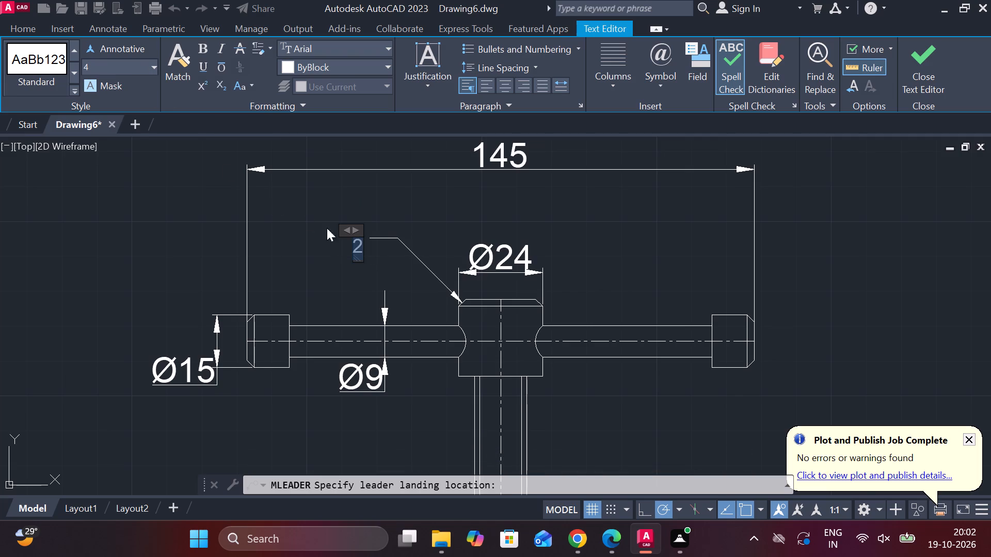
pyautogui.click(135, 72)
pyautogui.press('6')
pyautogui.press('Return')
pyautogui.press('Right')
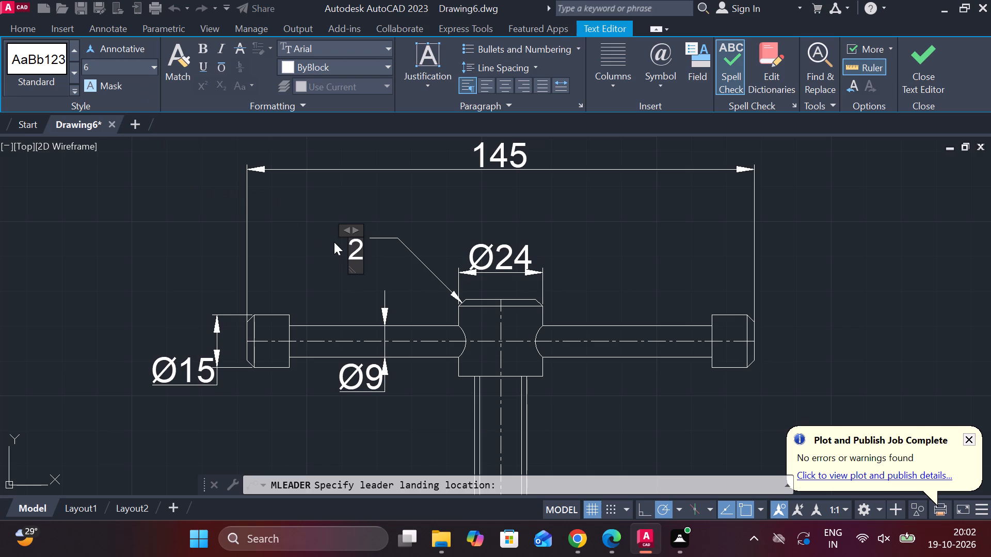
pyautogui.hotkey('shift', '*')
pyautogui.write('45')
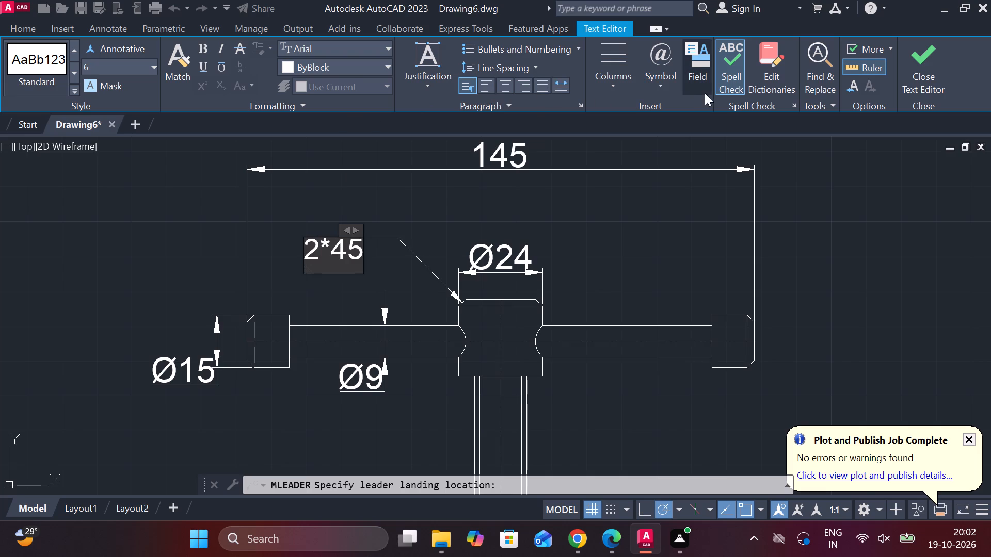
pyautogui.click(674, 86)
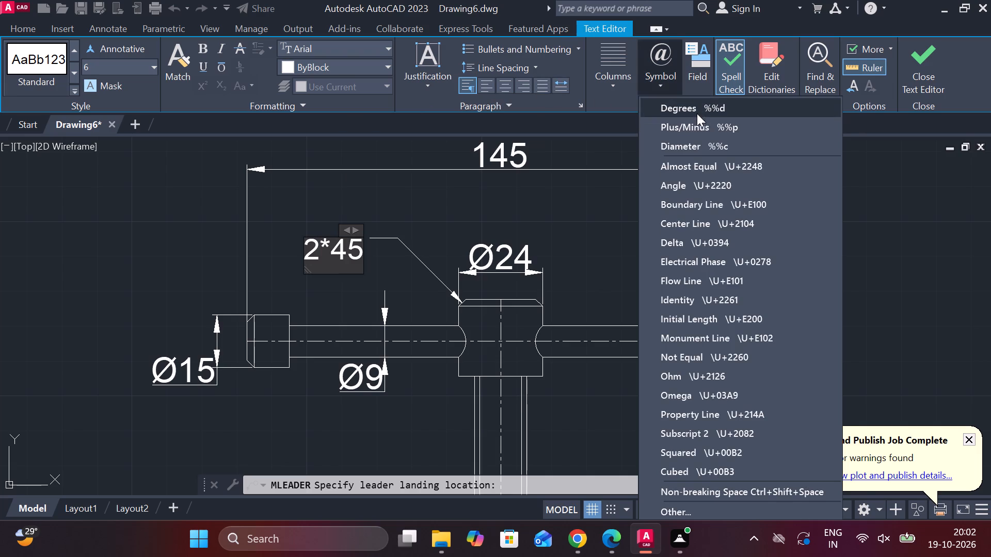
pyautogui.click(689, 104)
pyautogui.click(912, 75)
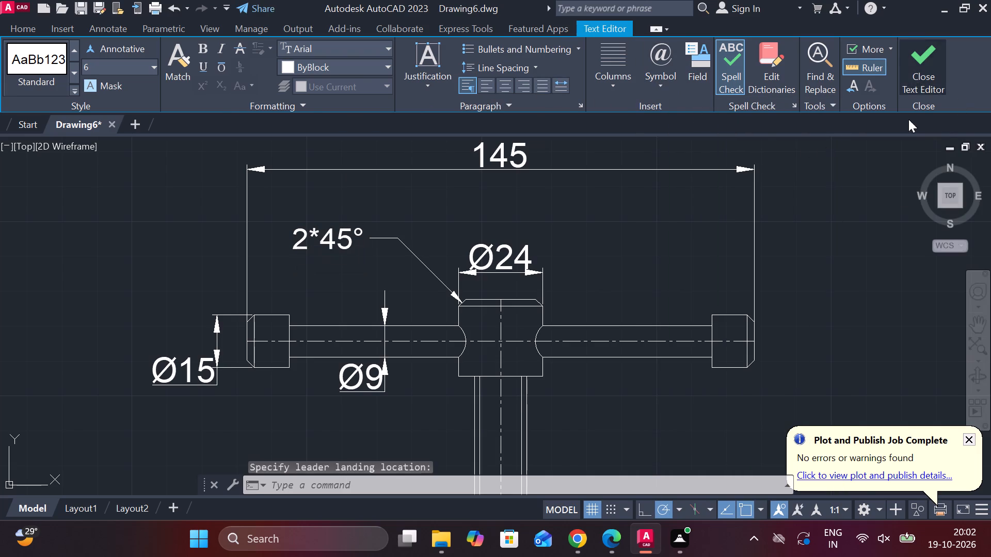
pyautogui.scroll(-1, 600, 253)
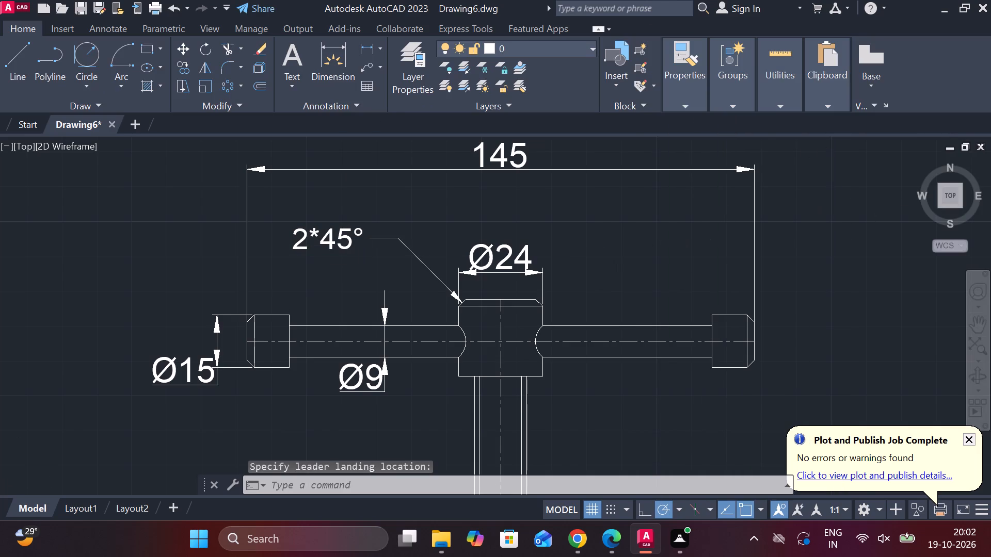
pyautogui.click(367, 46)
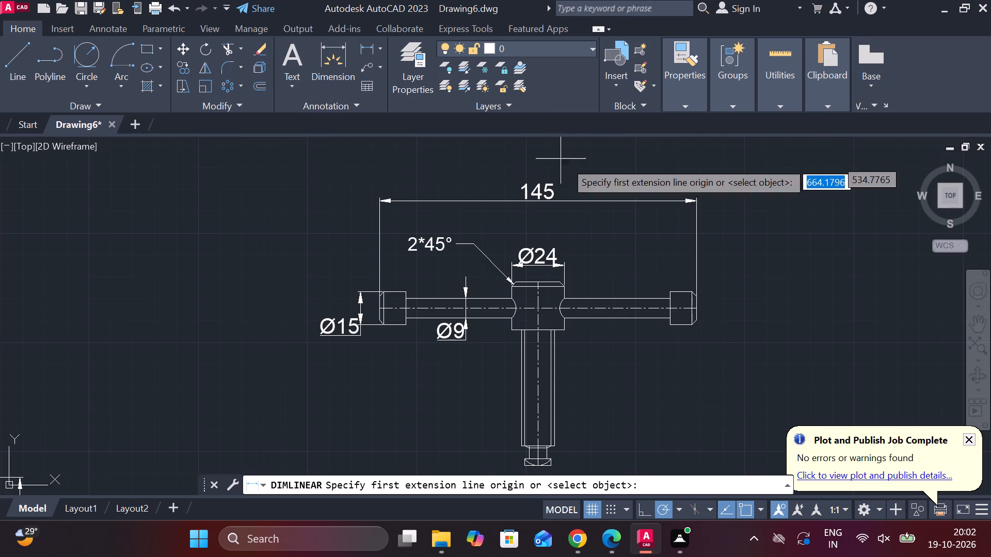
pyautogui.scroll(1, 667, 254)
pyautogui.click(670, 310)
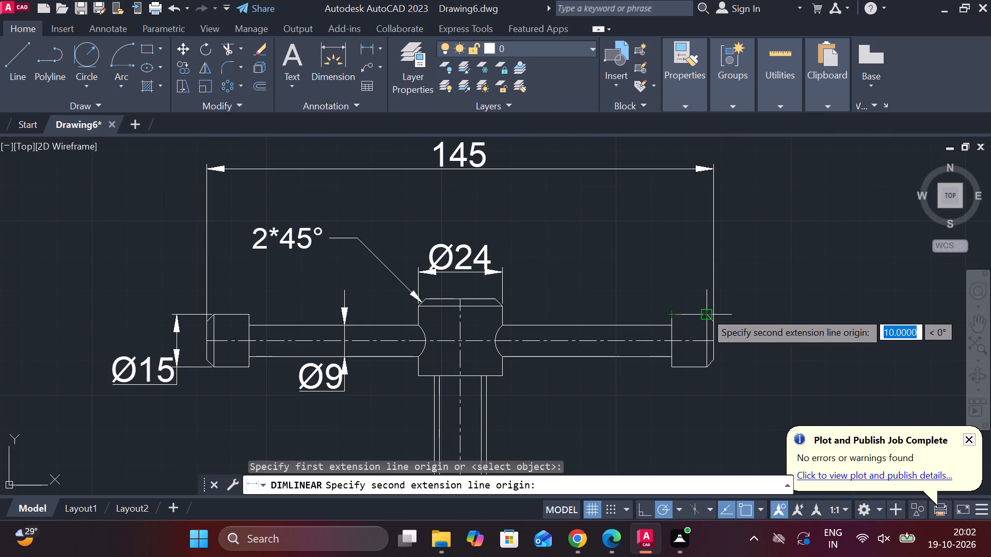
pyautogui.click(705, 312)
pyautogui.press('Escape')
# Dimension the full length of the handle's right end cap with a horizontal linear dimension placed above the cap, below the overall length dimension.
pyautogui.press('space')
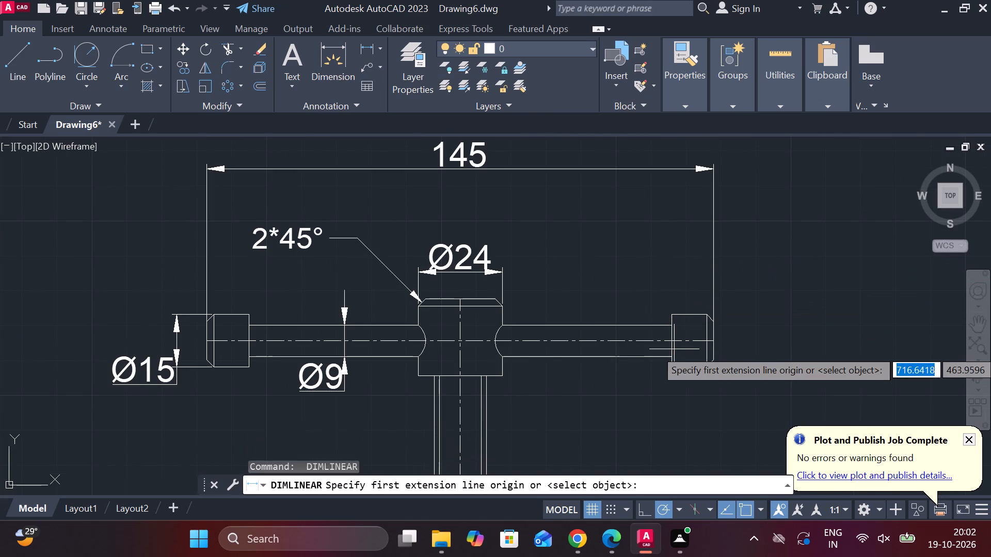
pyautogui.click(674, 341)
pyautogui.click(716, 339)
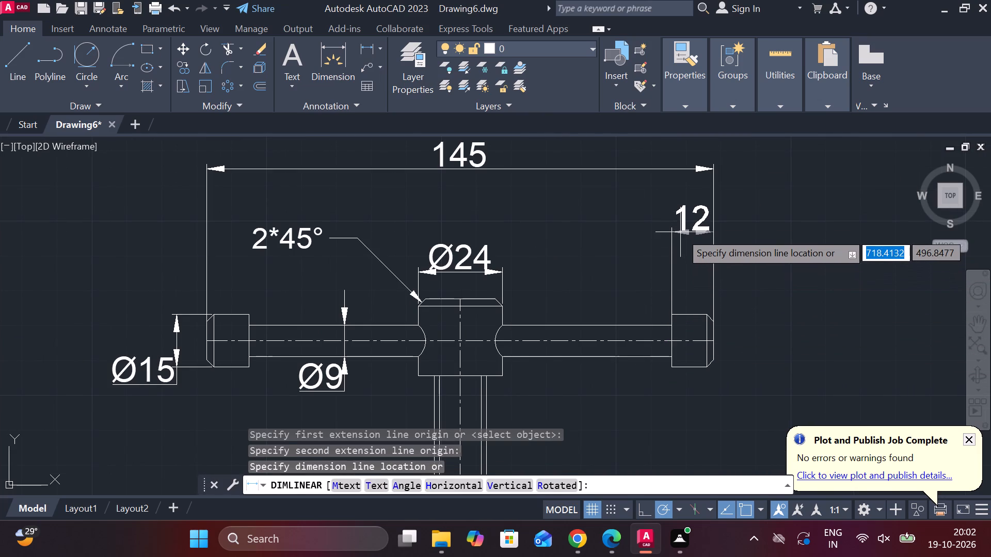
pyautogui.click(680, 232)
# Dimension the full height of the head with a vertical linear dimension placed just beyond the handle's right end cap.
pyautogui.moveTo(688, 275); pyautogui.dragTo(531, 244, button='middle')
pyautogui.press('c')
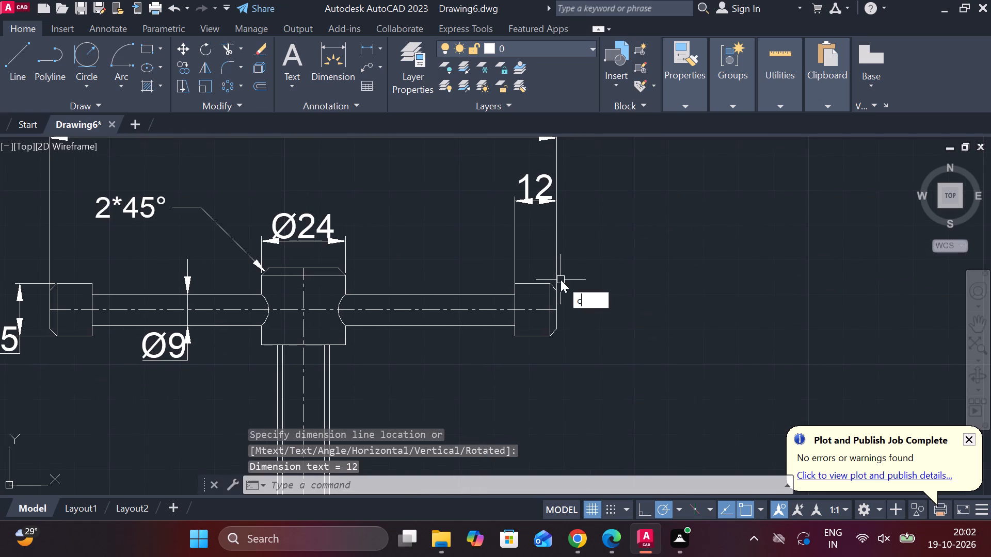
pyautogui.press('Escape')
pyautogui.press('space')
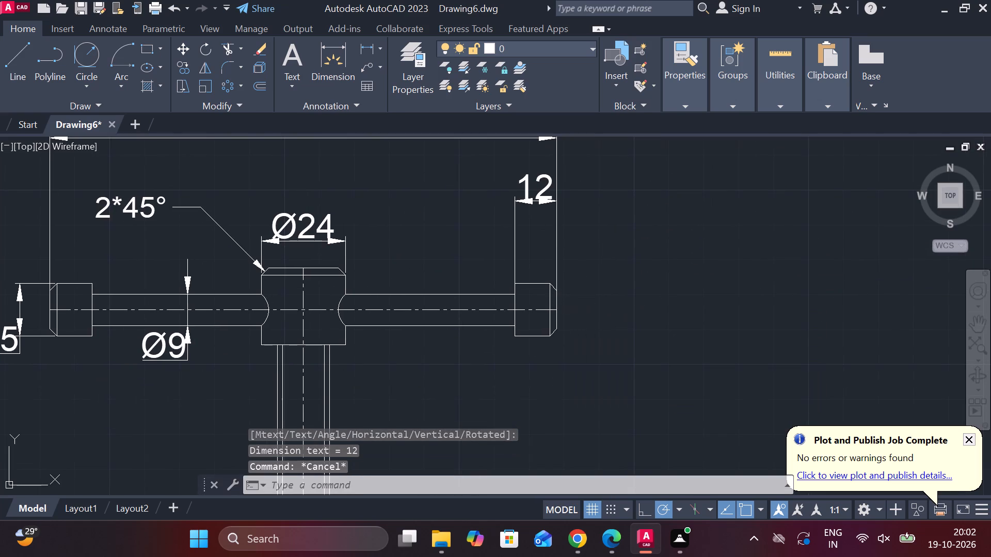
pyautogui.click(339, 264)
pyautogui.click(339, 341)
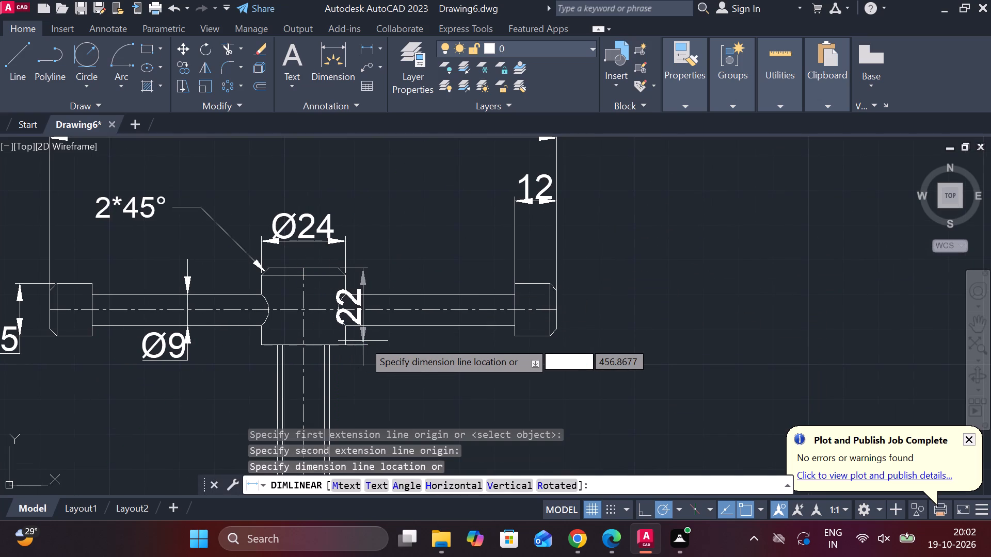
pyautogui.click(604, 341)
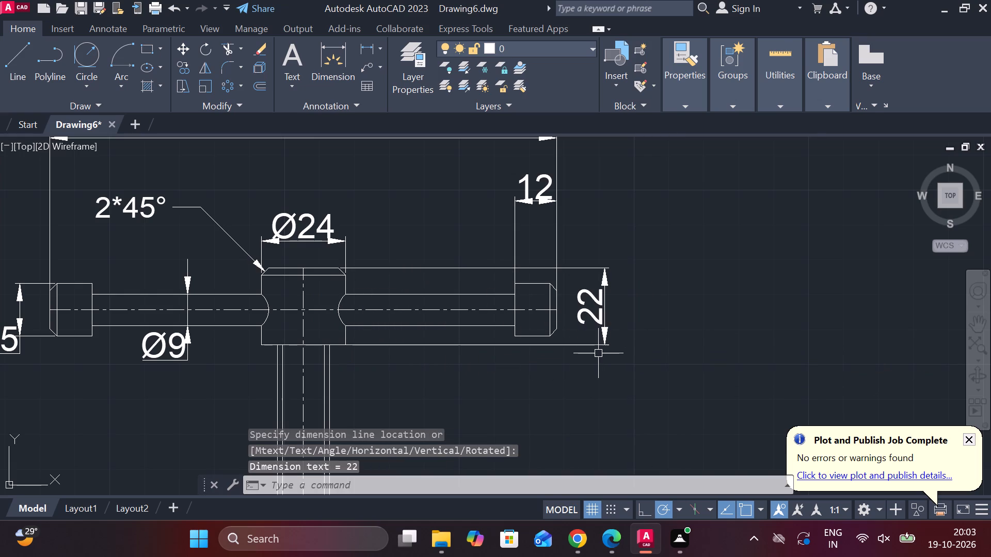
# Copy the 2*45° multileader from the head's upper-left chamfer to the upper chamfer corner of the handle's right end cap.
pyautogui.moveTo(573, 337); pyautogui.dragTo(561, 358, button='middle')
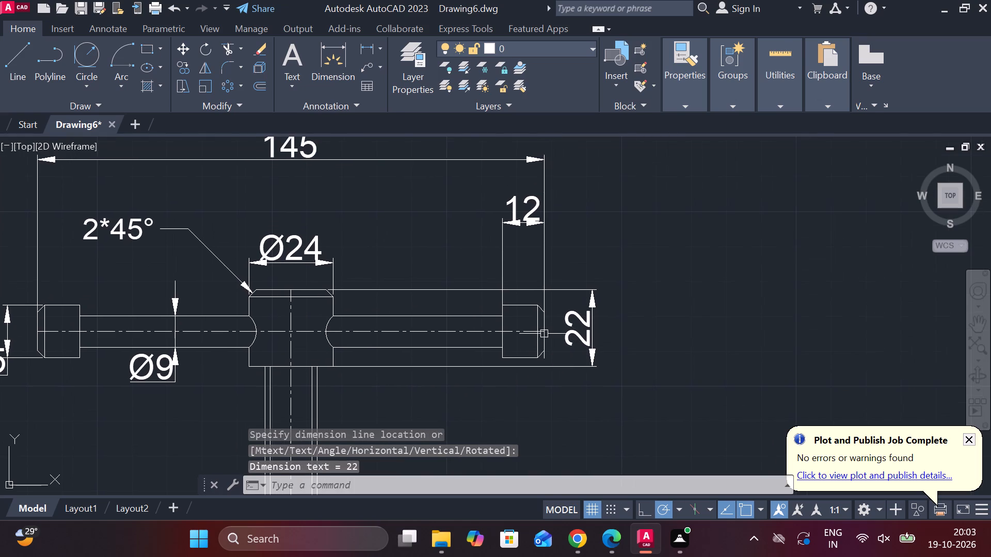
pyautogui.scroll(-1, 286, 209)
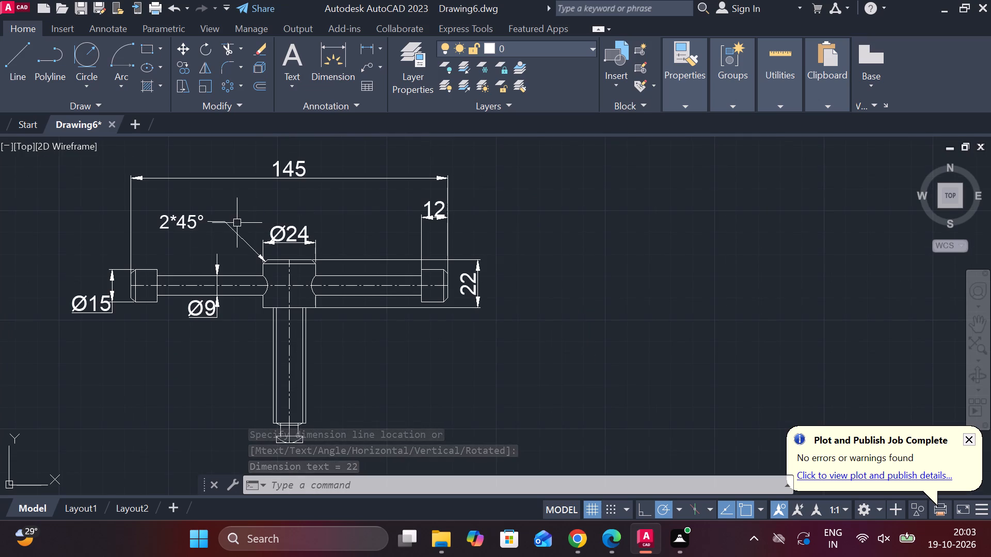
pyautogui.moveTo(295, 247); pyautogui.dragTo(344, 255, button='middle')
pyautogui.click(299, 258)
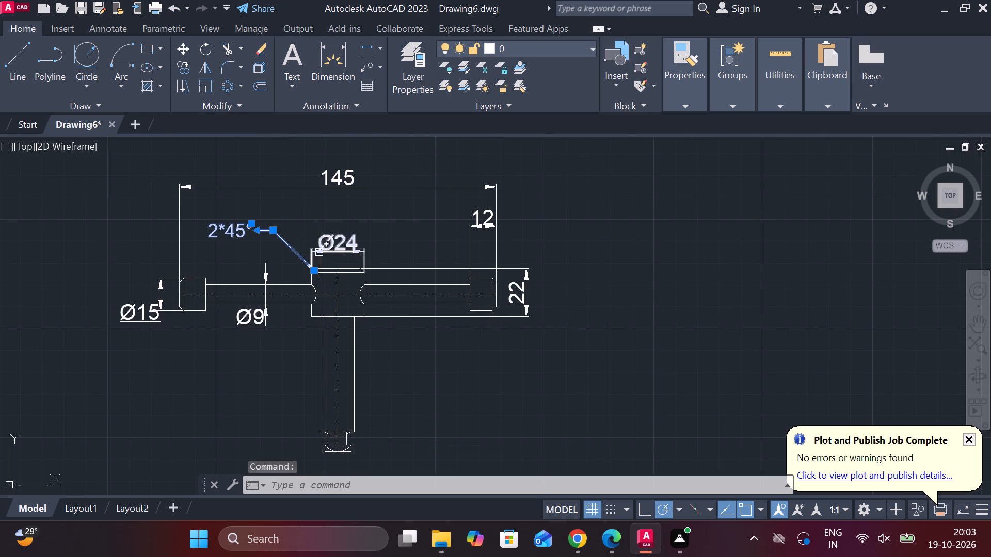
pyautogui.write('co')
pyautogui.press('Return')
pyautogui.scroll(2, 312, 269)
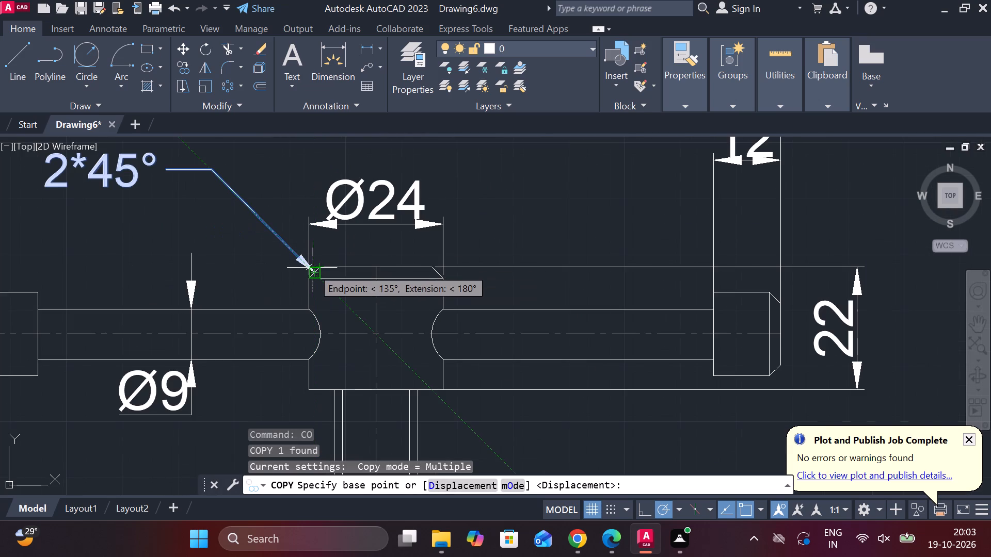
pyautogui.click(312, 270)
pyautogui.scroll(-2, 359, 255)
pyautogui.scroll(2, 538, 248)
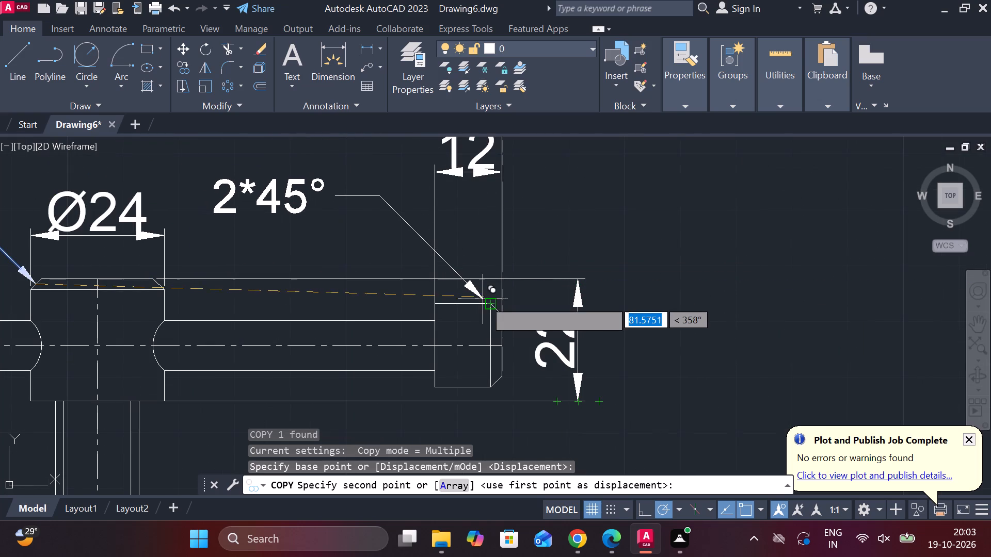
pyautogui.click(491, 303)
pyautogui.press('Escape')
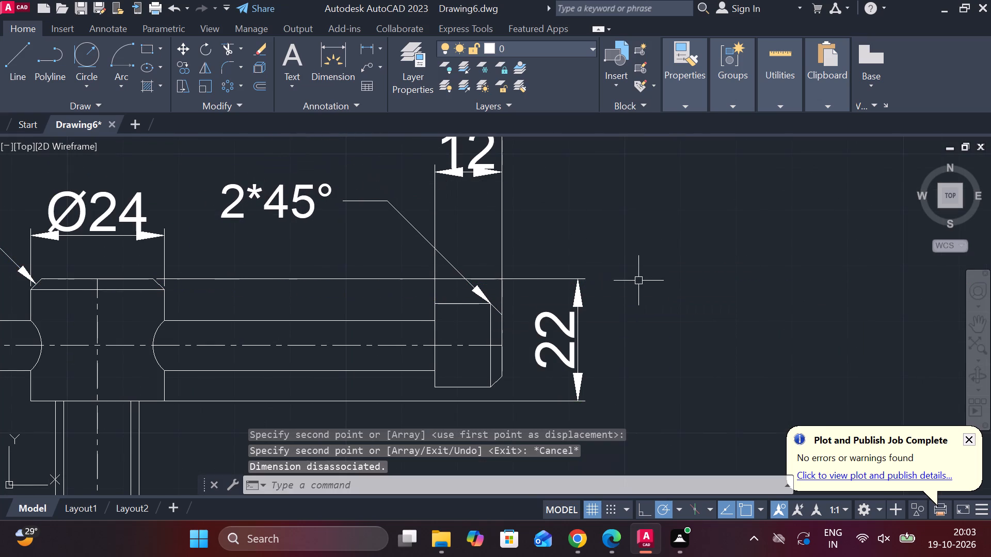
# Stretch the landing of the copied 2*45° multileader so its text sits up and to the right of the right end cap.
pyautogui.click(385, 205)
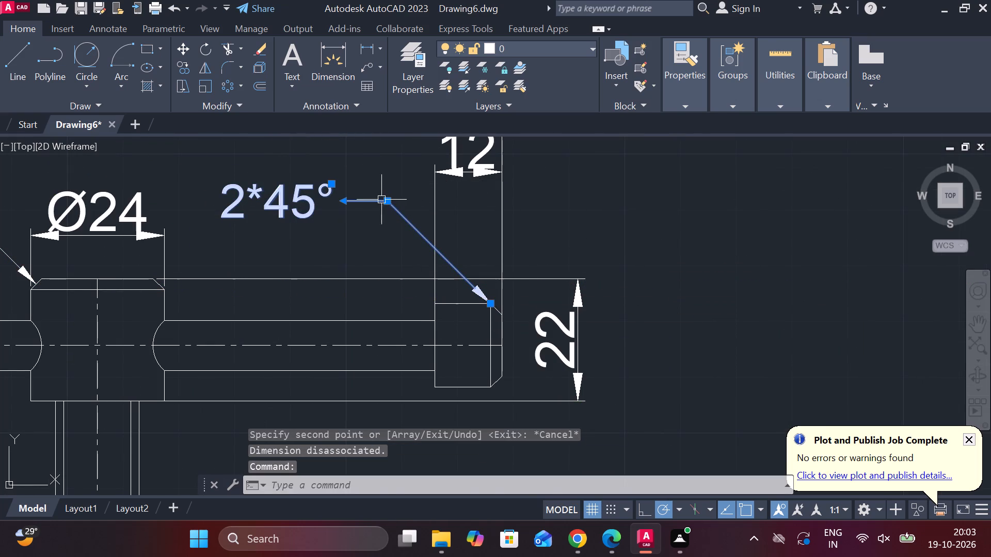
pyautogui.click(385, 201)
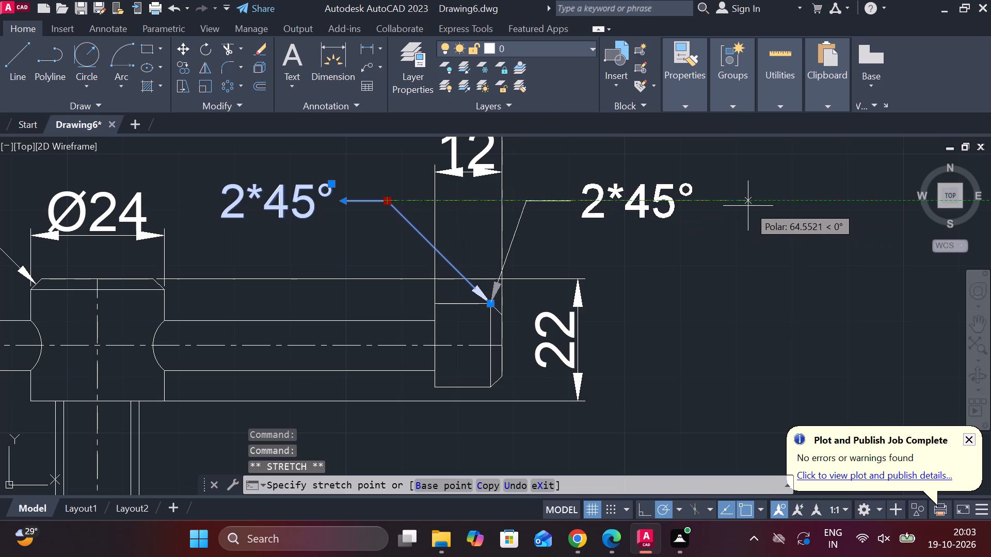
pyautogui.click(760, 191)
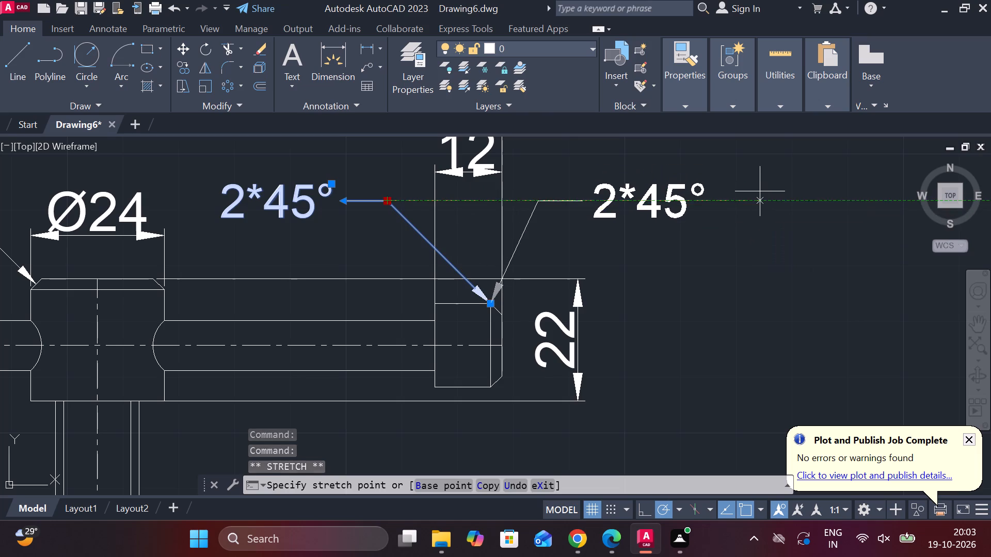
pyautogui.press('Escape')
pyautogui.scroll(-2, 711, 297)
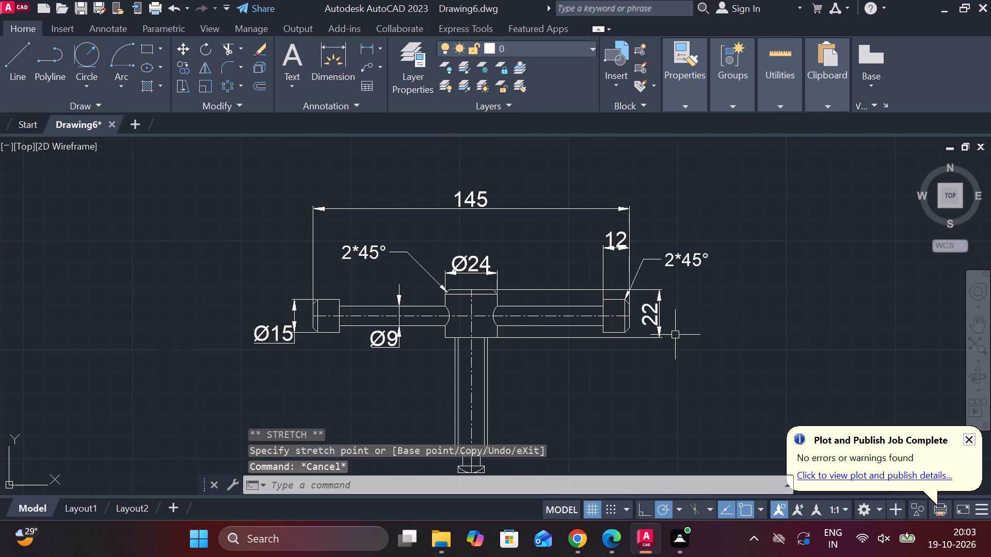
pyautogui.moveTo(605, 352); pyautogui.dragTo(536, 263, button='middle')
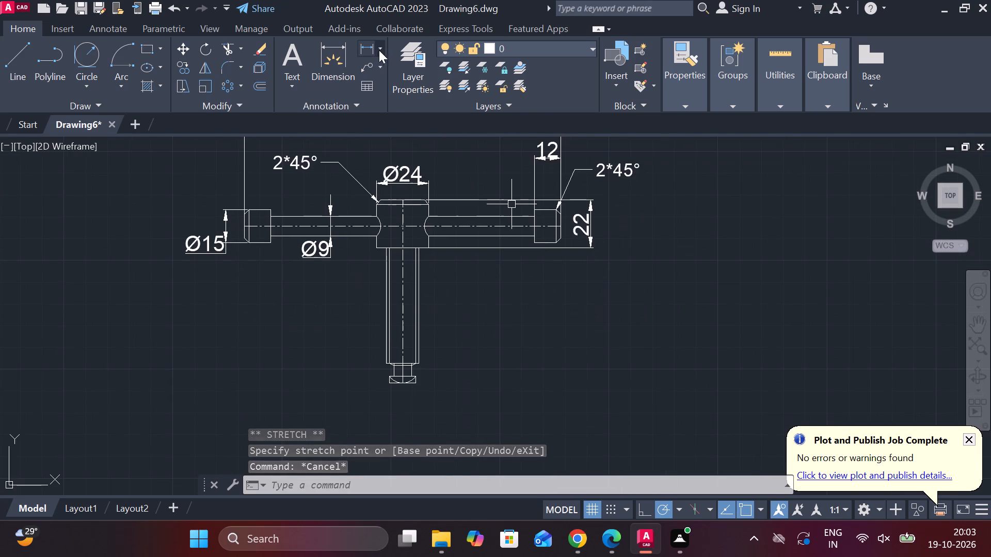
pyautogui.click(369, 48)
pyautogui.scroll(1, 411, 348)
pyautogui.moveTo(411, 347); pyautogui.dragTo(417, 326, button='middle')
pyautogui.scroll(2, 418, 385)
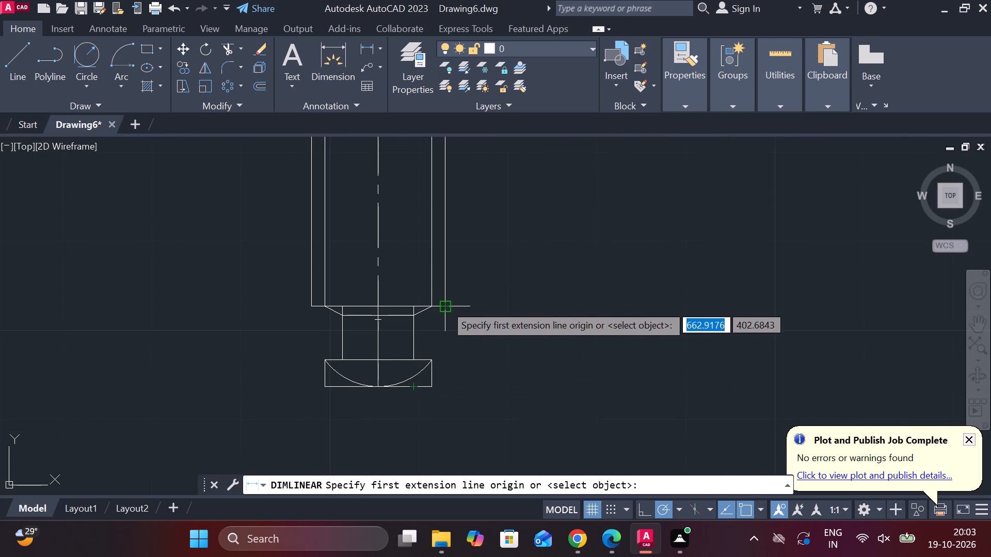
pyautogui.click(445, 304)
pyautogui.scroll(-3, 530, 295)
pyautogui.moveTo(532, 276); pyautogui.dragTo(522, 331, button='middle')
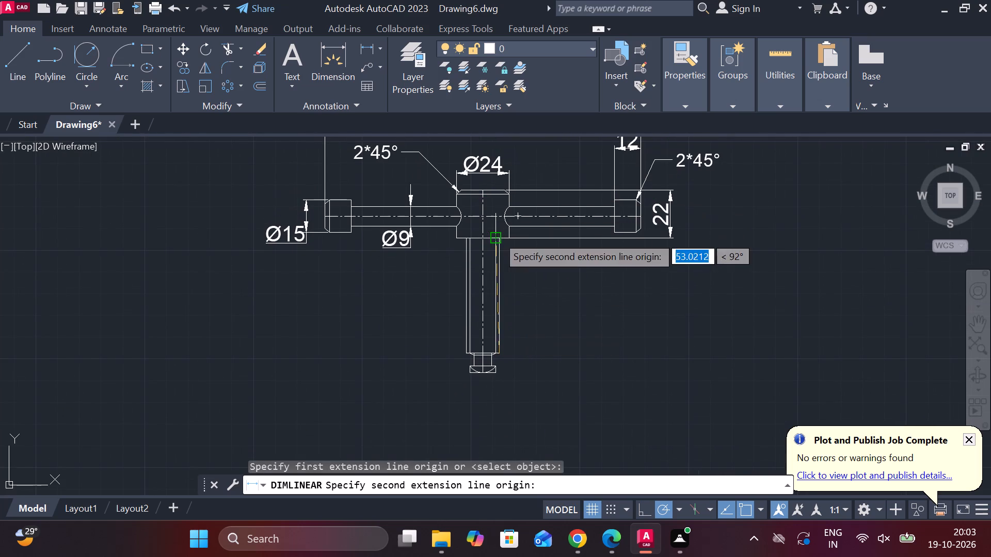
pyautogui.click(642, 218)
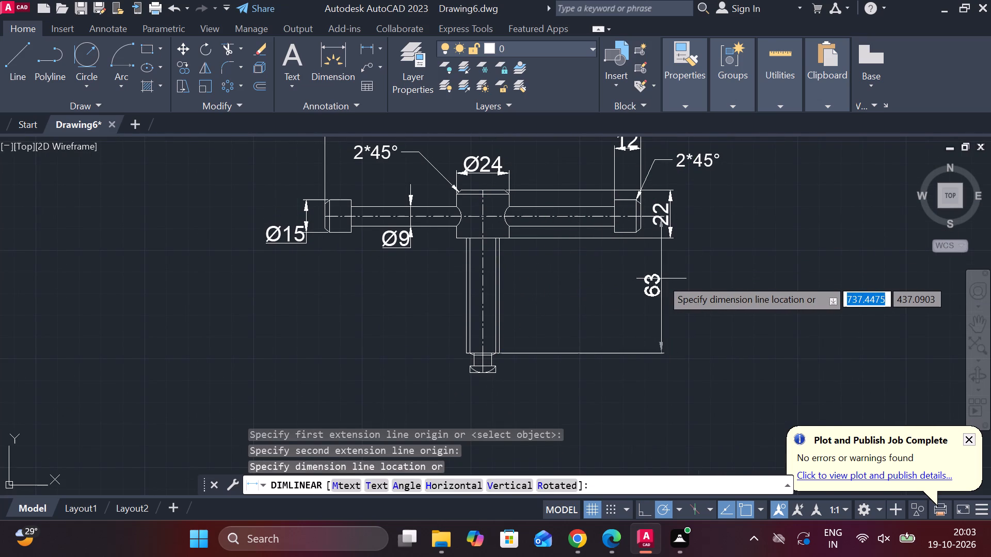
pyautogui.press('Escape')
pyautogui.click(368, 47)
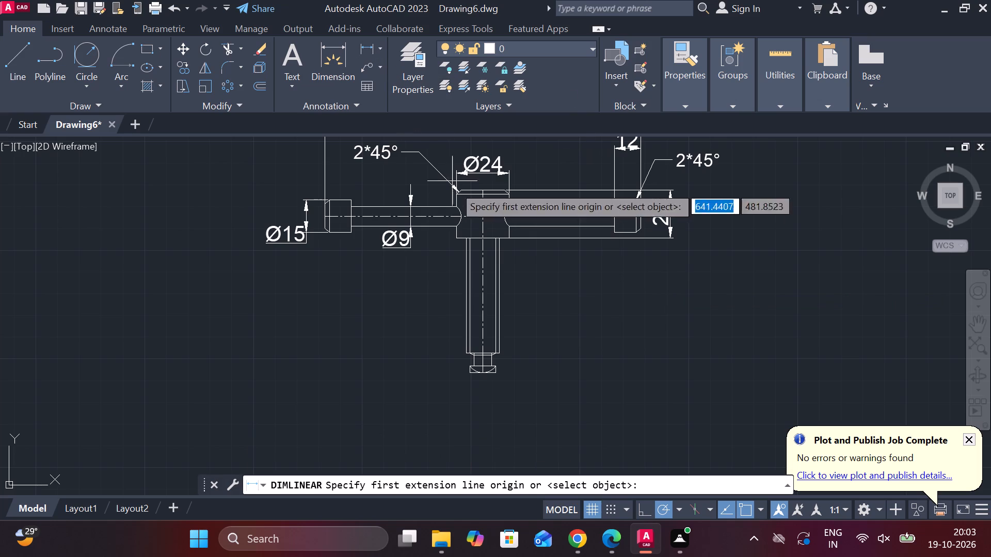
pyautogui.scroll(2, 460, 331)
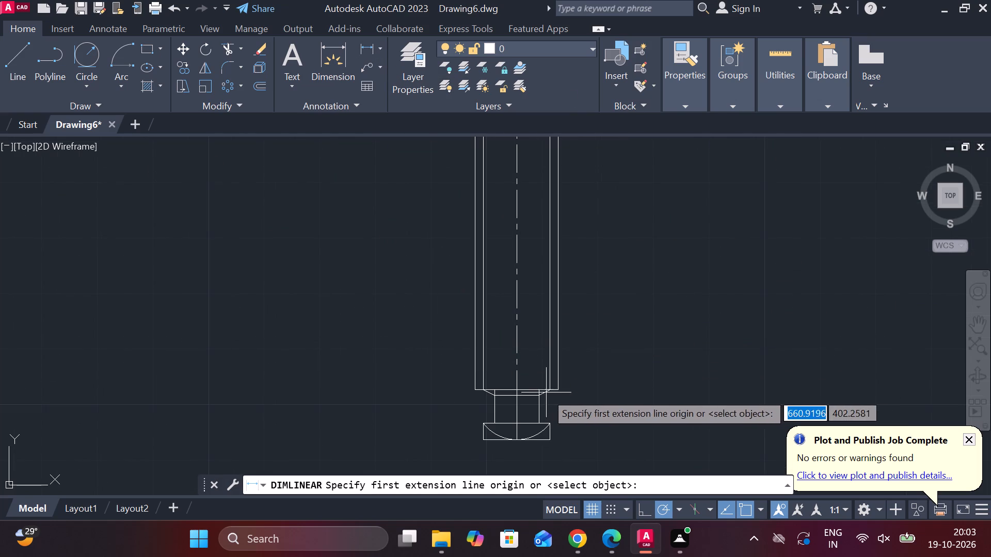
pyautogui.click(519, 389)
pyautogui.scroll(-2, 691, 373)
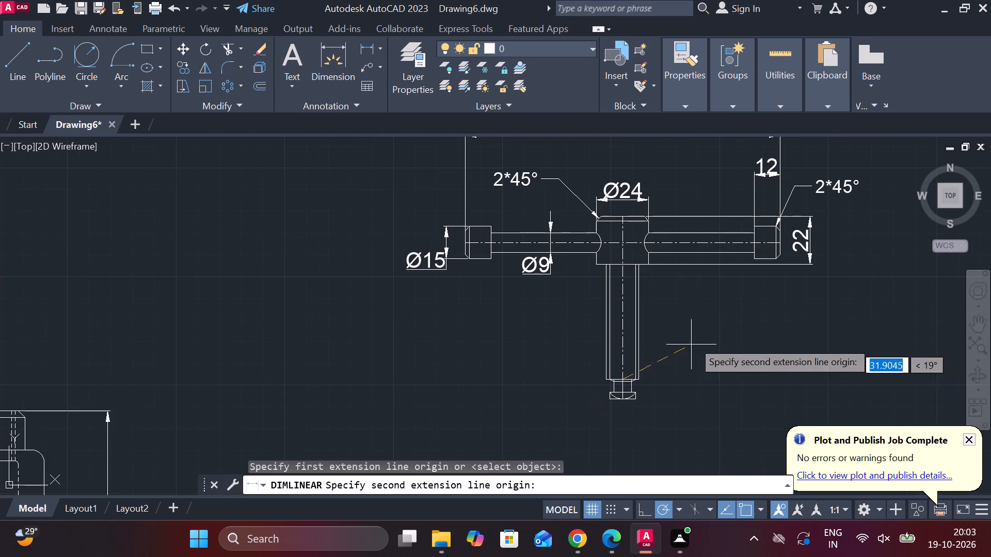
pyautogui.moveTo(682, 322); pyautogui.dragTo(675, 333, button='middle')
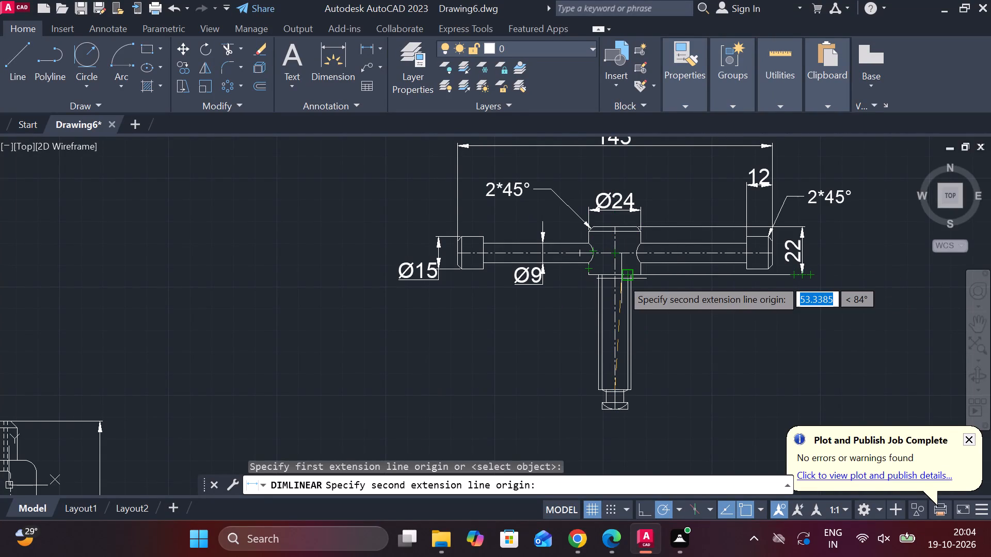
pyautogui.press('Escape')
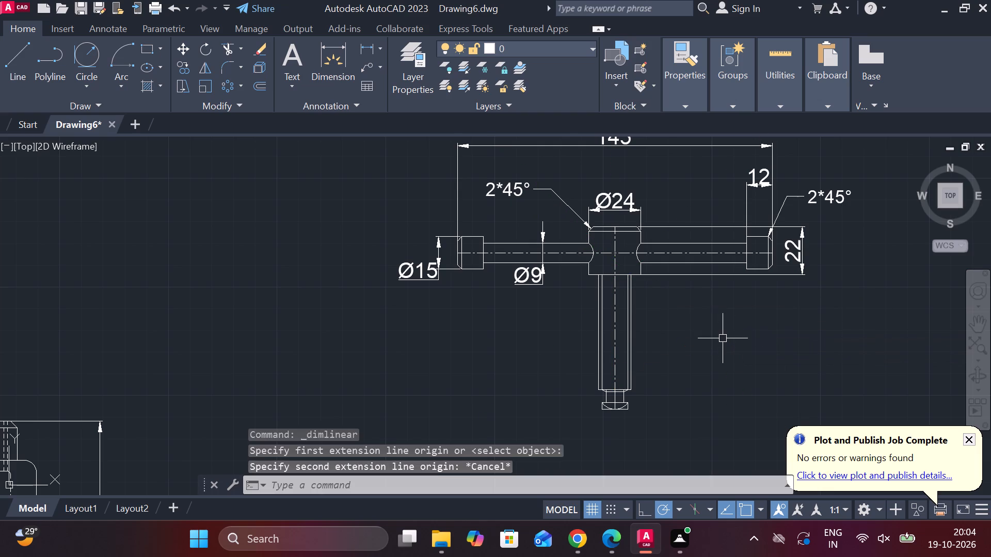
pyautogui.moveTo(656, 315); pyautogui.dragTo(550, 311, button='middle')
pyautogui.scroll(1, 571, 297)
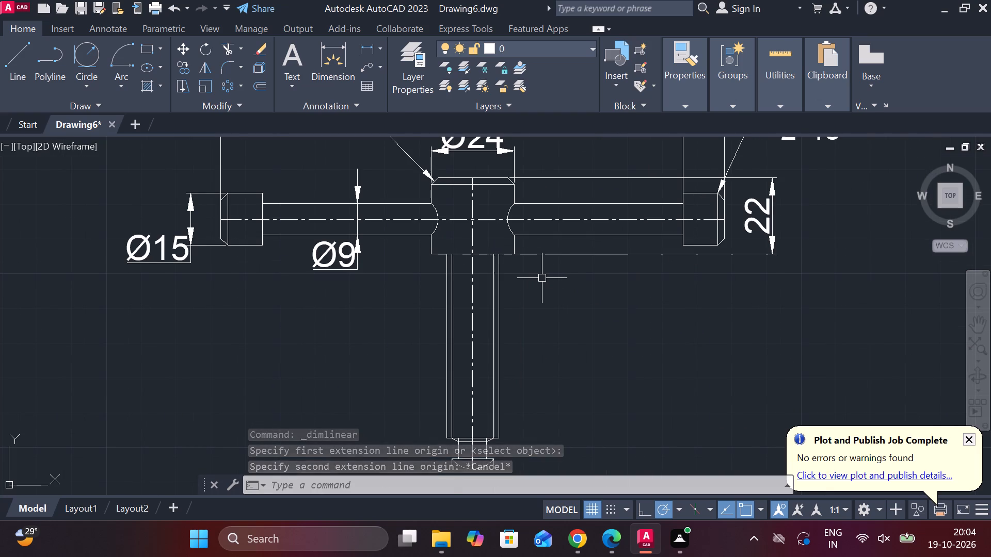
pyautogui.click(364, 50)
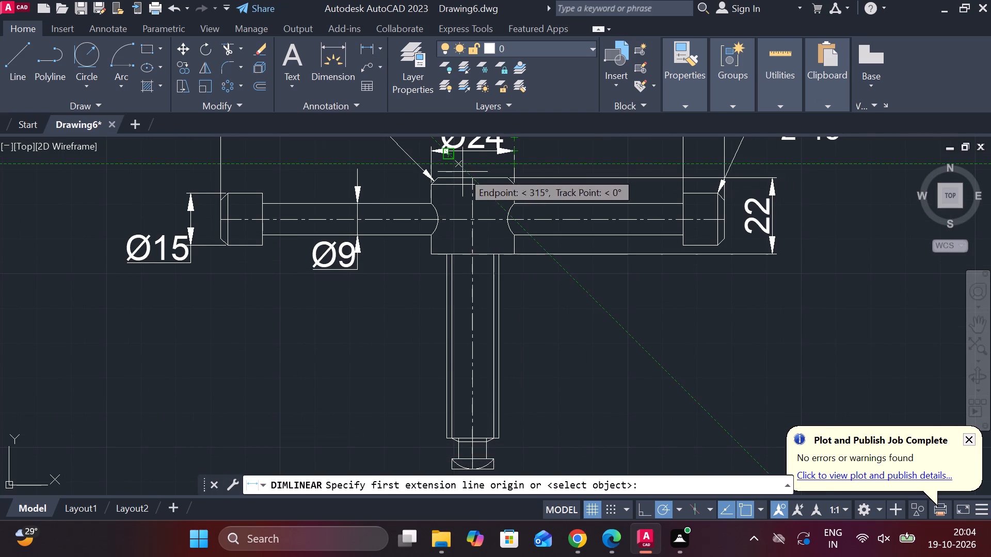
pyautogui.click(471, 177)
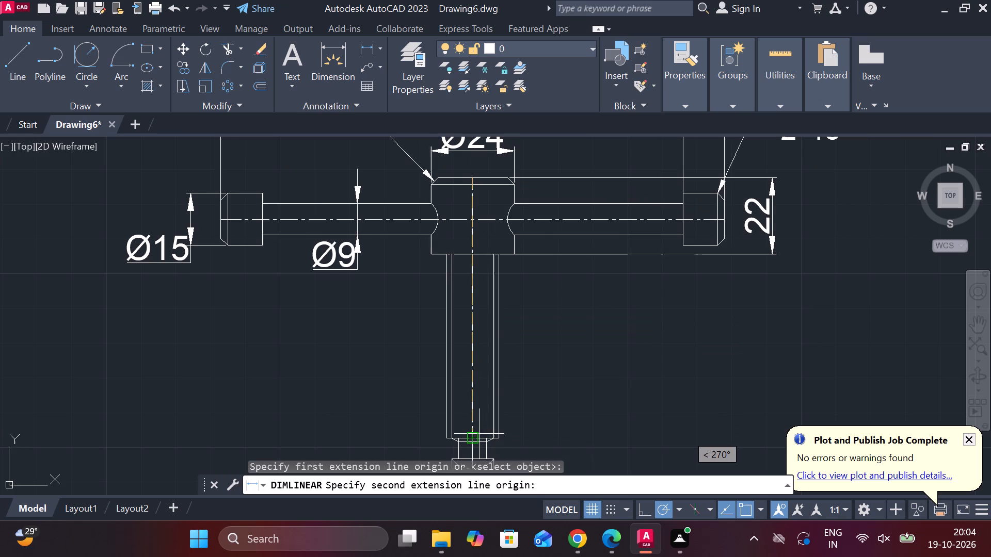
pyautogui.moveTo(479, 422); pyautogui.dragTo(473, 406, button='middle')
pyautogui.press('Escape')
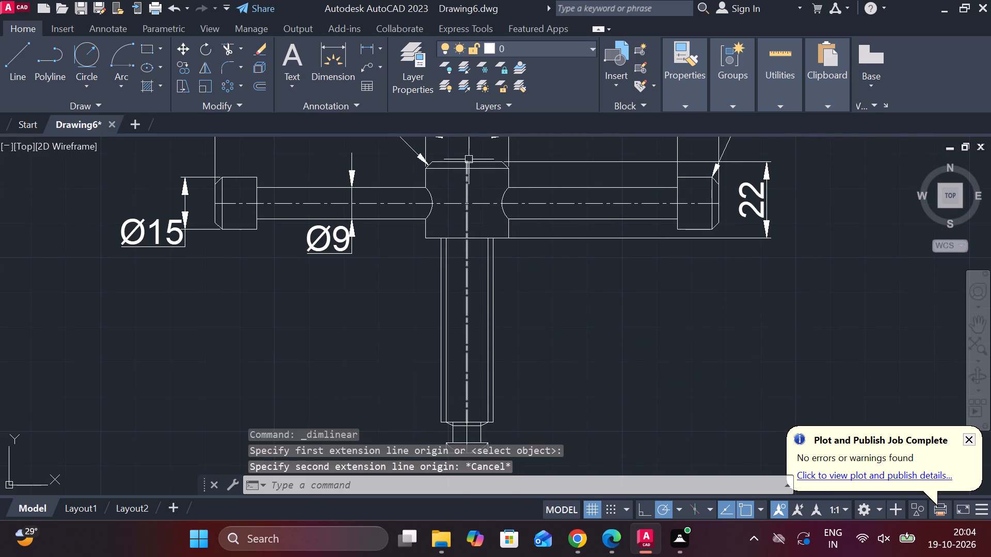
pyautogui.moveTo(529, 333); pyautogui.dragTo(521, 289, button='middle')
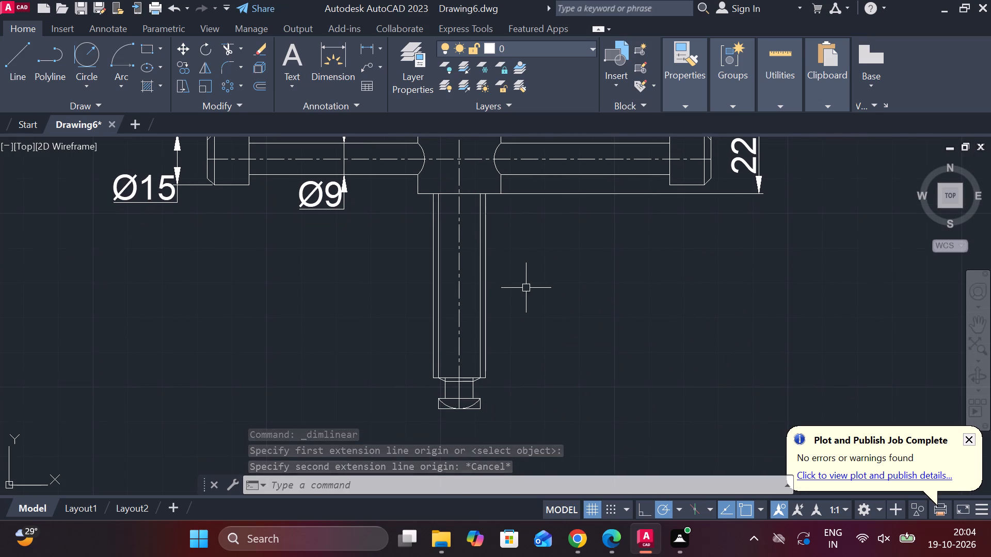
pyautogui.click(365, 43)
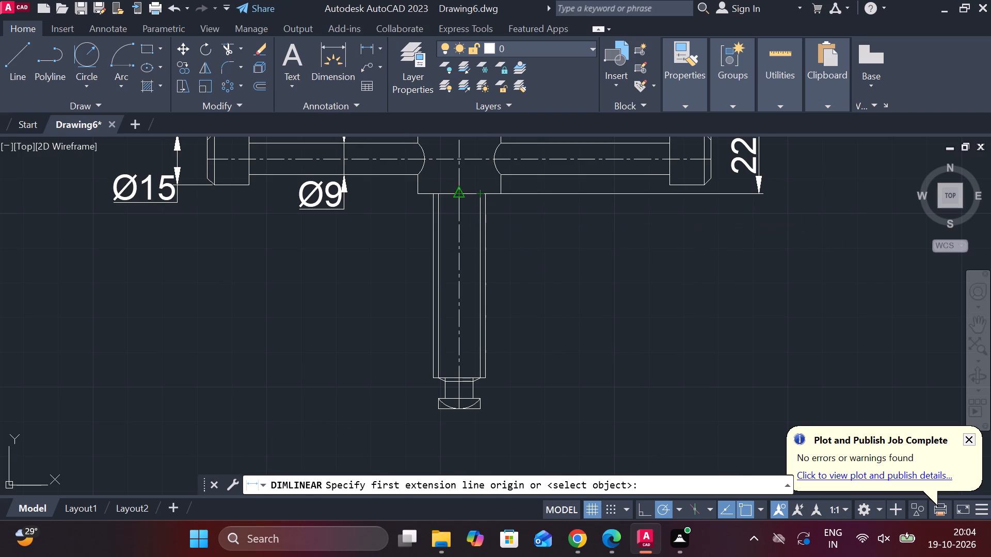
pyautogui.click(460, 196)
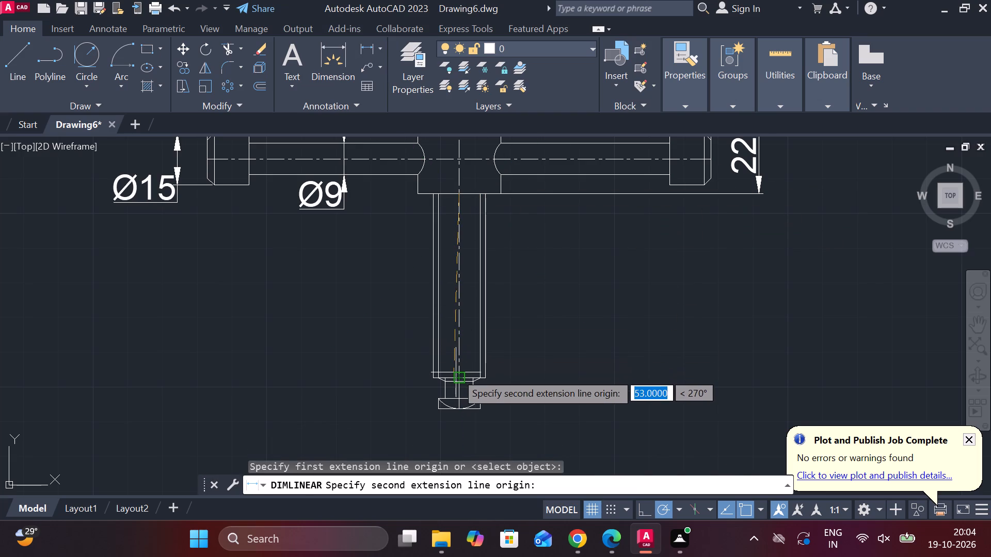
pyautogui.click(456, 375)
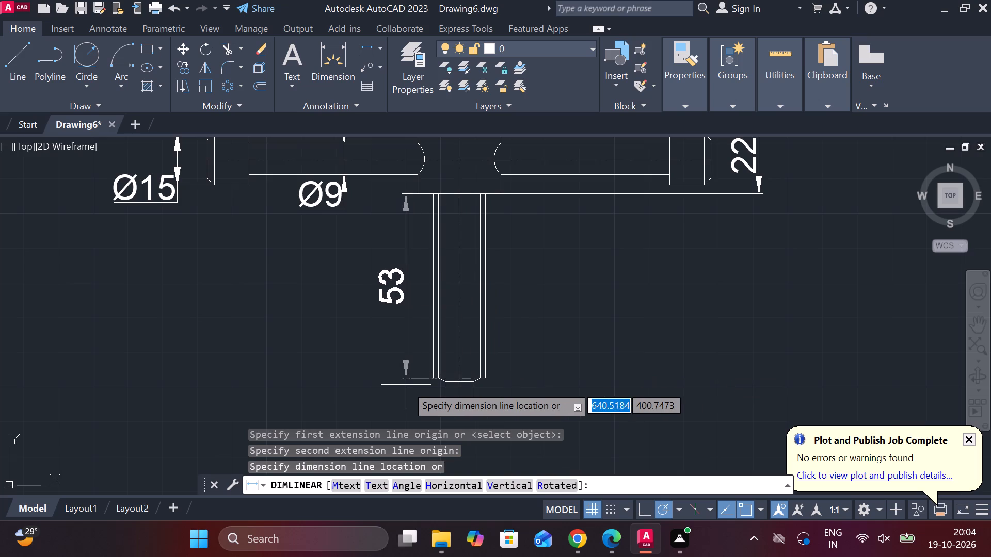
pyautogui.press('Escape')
# Move the shank's four vertical lines together with the neck and rounded tip 22 mm straight down from the head.
pyautogui.moveTo(490, 244); pyautogui.dragTo(480, 312, button='middle')
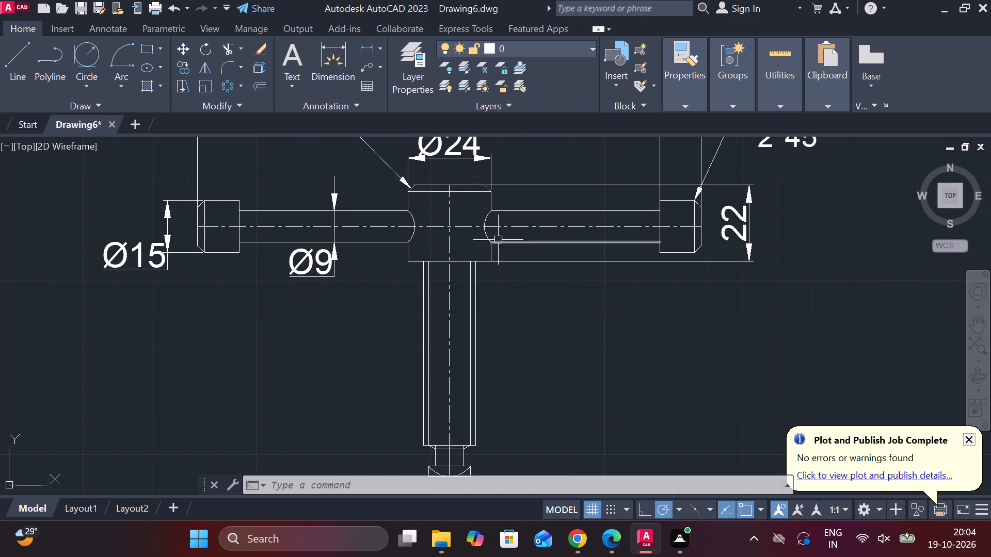
pyautogui.moveTo(519, 284); pyautogui.dragTo(508, 262, button='middle')
pyautogui.scroll(-1, 509, 262)
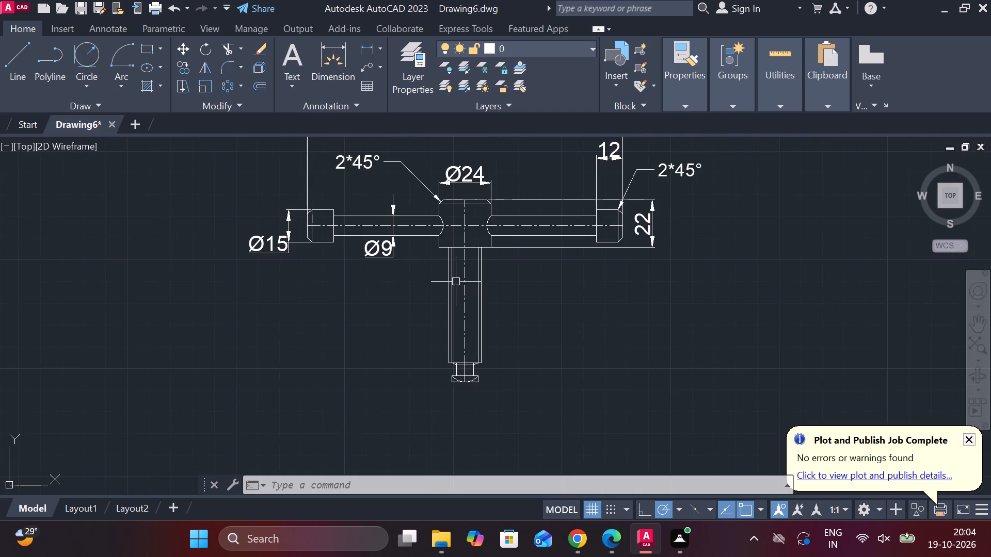
pyautogui.scroll(1, 456, 282)
pyautogui.click(425, 241)
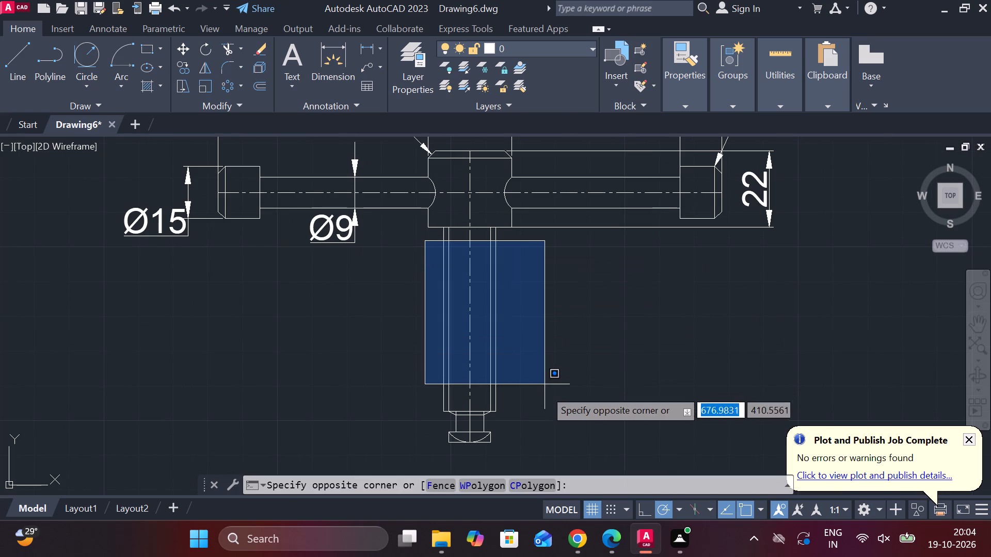
pyautogui.click(528, 456)
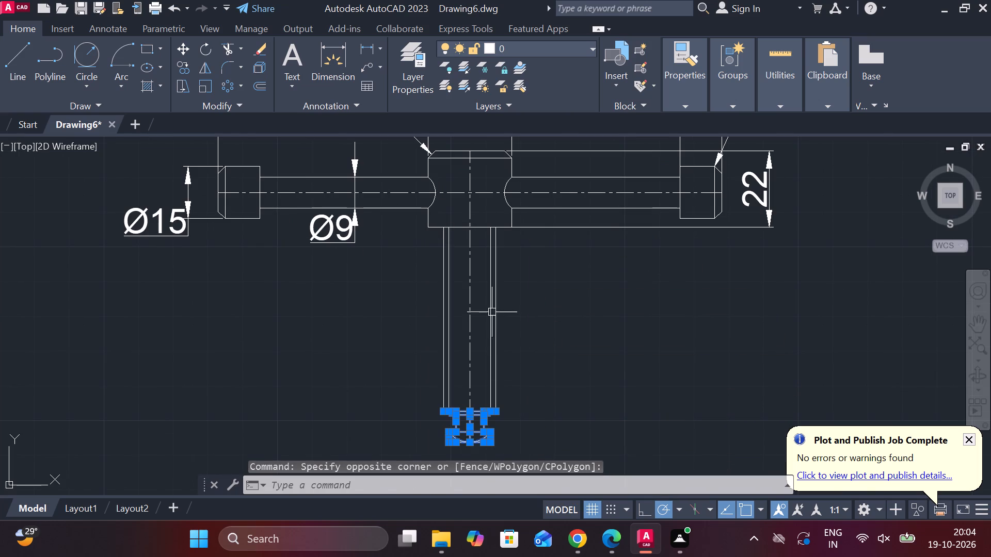
pyautogui.click(522, 352)
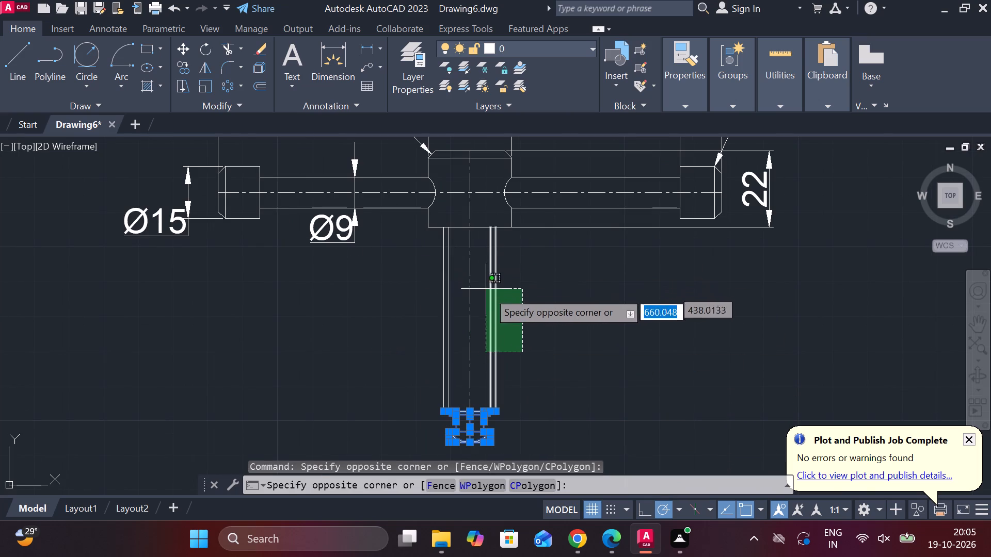
pyautogui.click(481, 289)
pyautogui.click(456, 287)
pyautogui.click(411, 272)
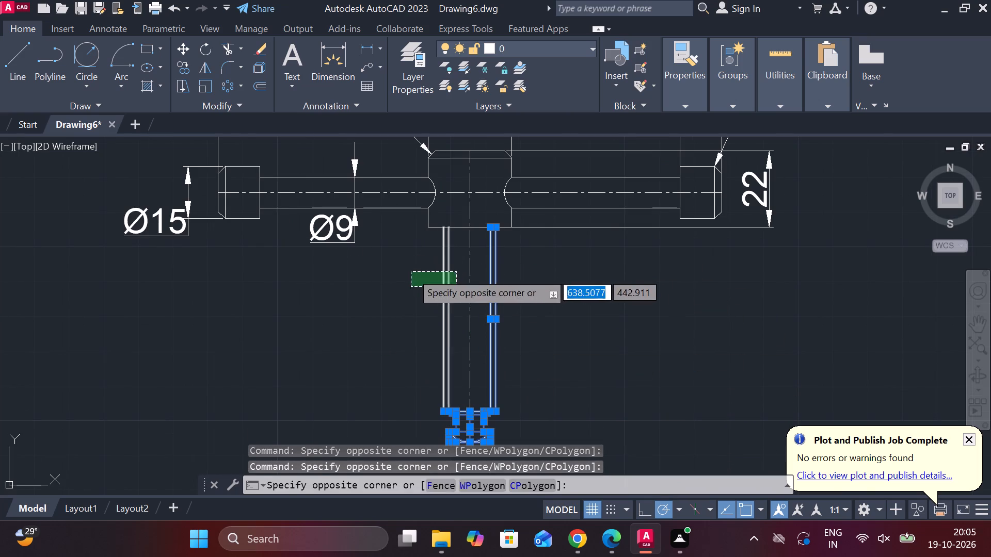
pyautogui.press('m')
pyautogui.press('Return')
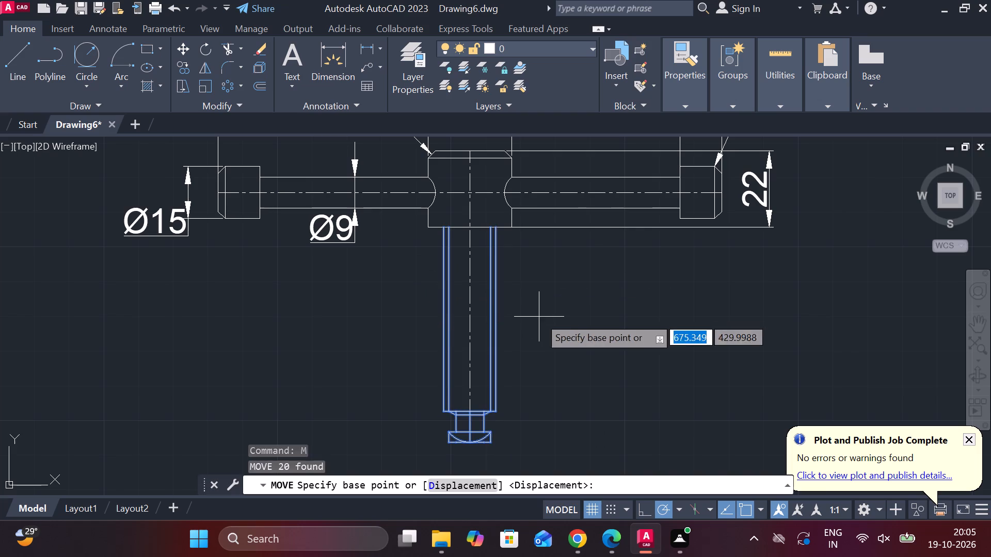
pyautogui.click(471, 236)
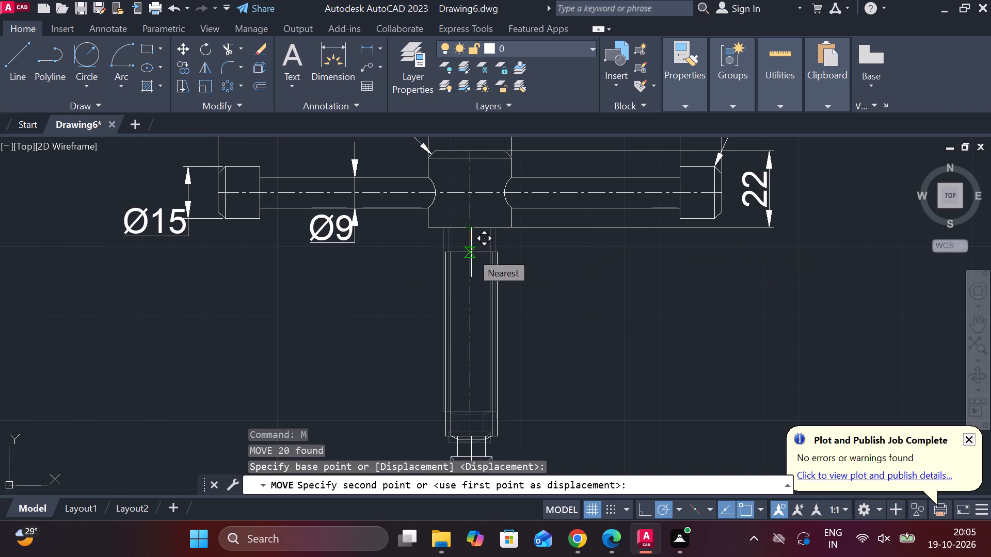
pyautogui.scroll(-1, 471, 252)
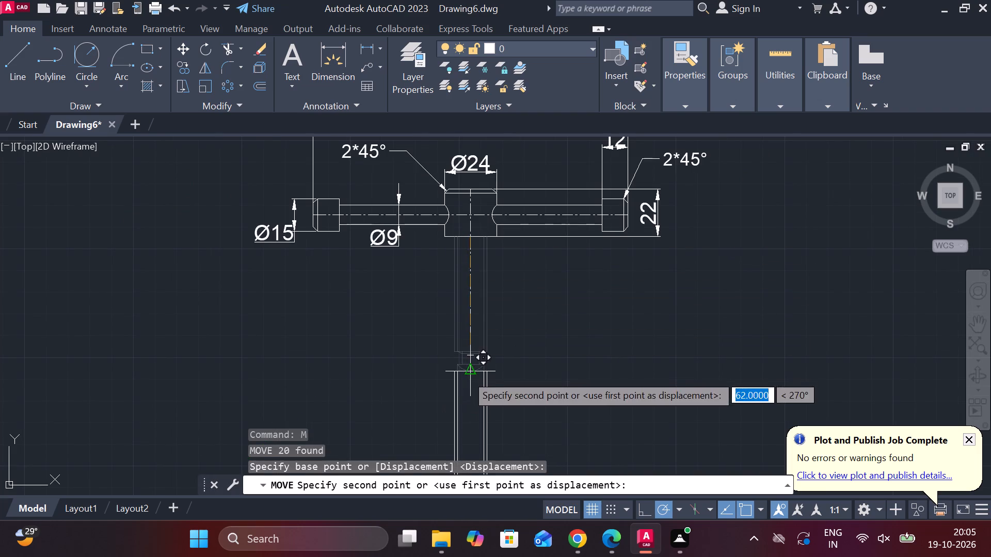
pyautogui.moveTo(463, 384); pyautogui.dragTo(462, 298, button='middle')
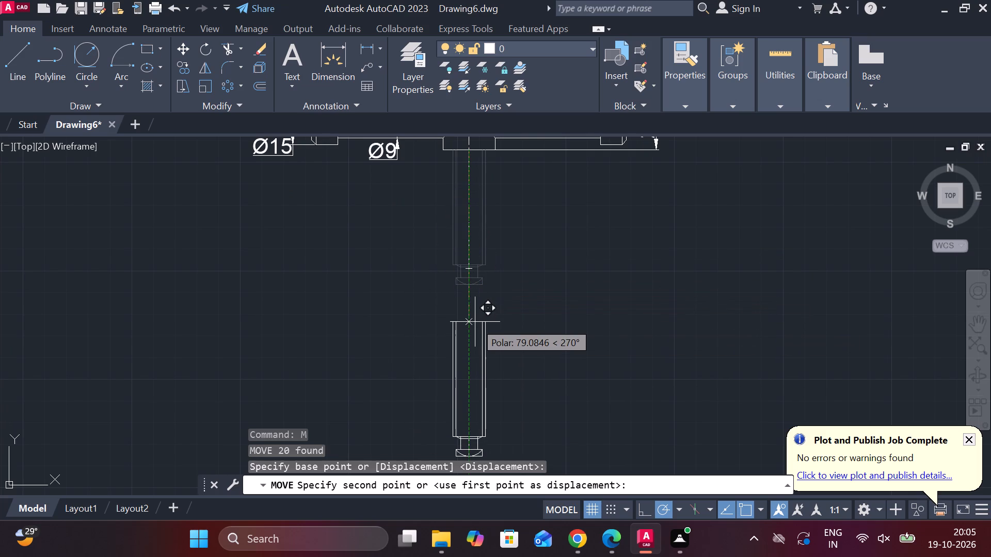
pyautogui.write('22')
pyautogui.press('space')
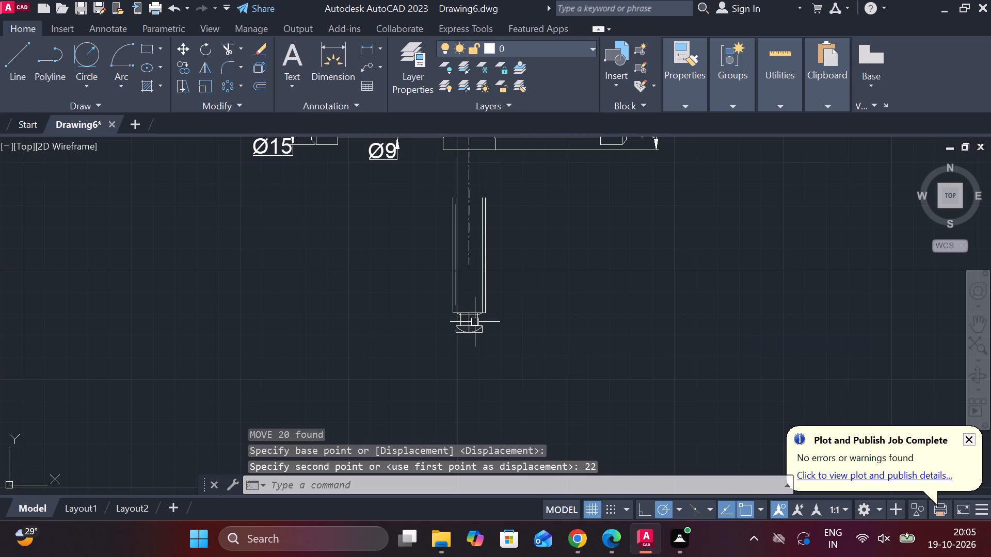
pyautogui.moveTo(526, 268); pyautogui.dragTo(531, 295, button='middle')
pyautogui.press('Escape')
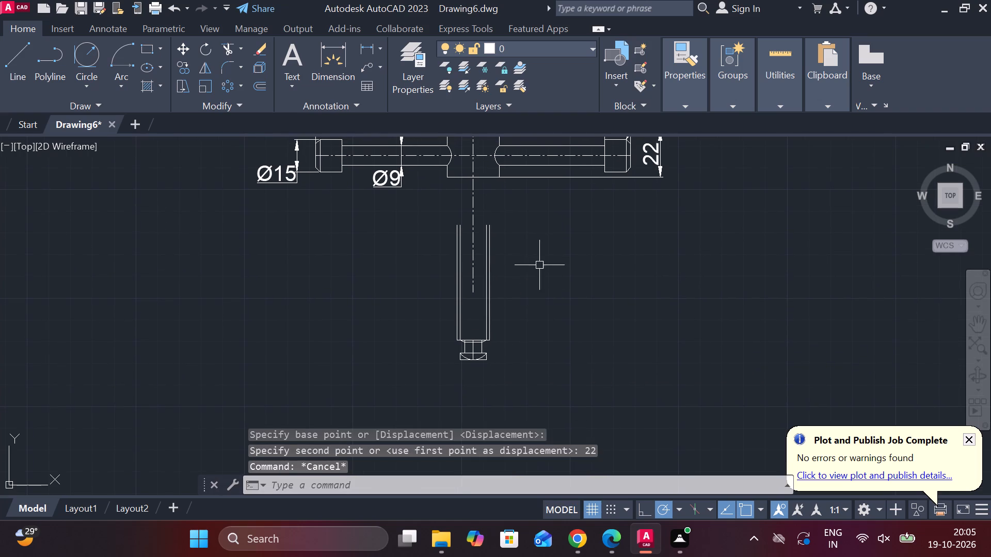
# Extend the shank's four vertical lines up to the underside of the head and the centre line down to the neck.
pyautogui.press('e')
pyautogui.write('x')
pyautogui.press('space')
pyautogui.click(458, 268)
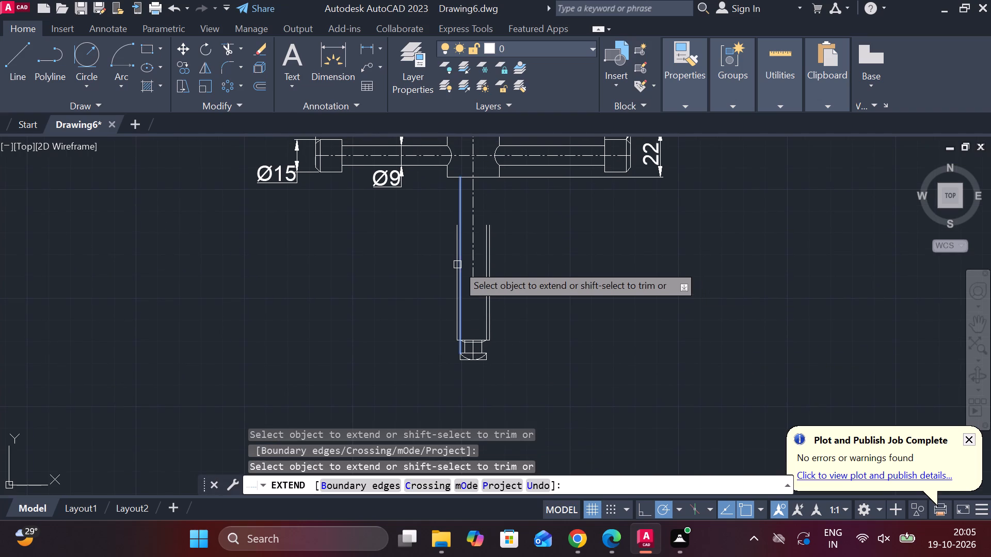
pyautogui.click(455, 259)
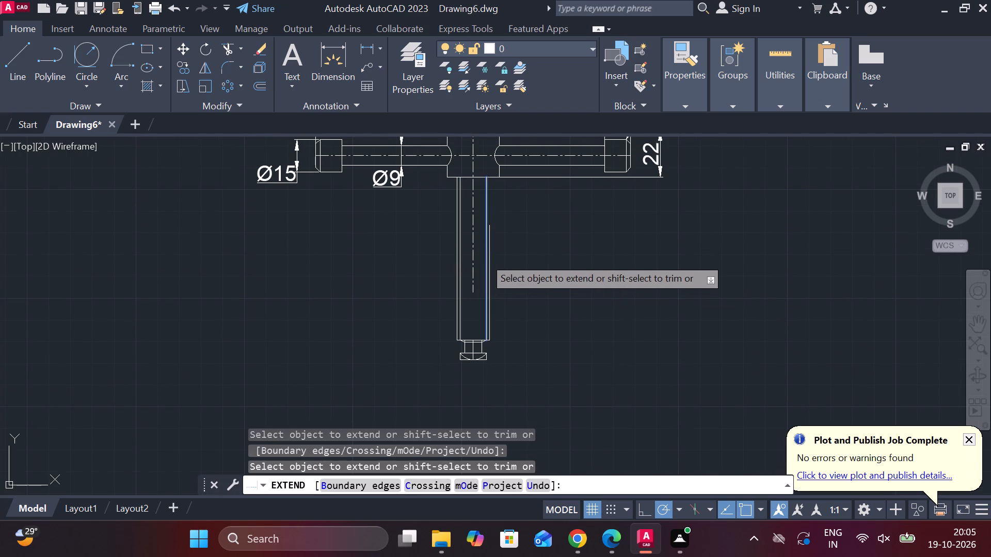
pyautogui.click(484, 257)
pyautogui.click(490, 254)
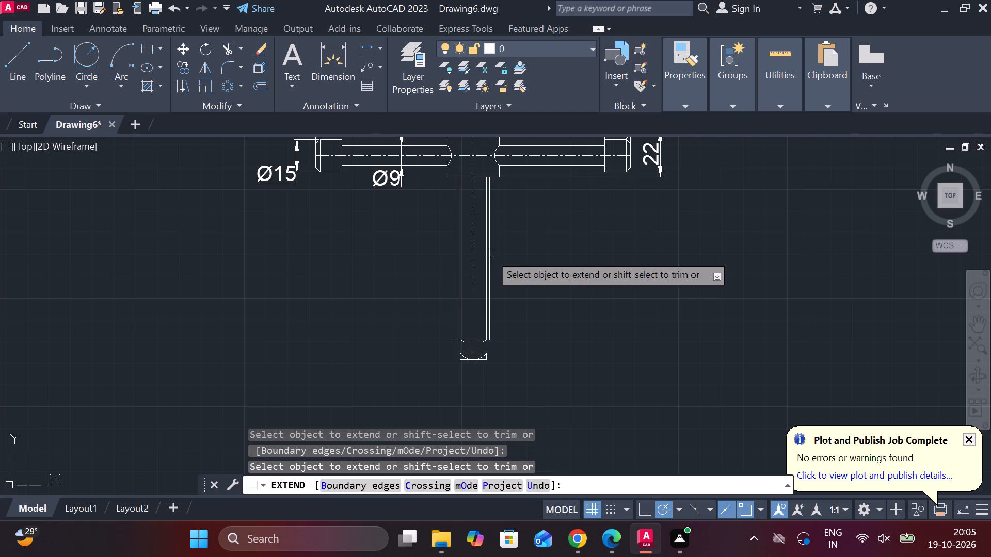
pyautogui.click(473, 261)
pyautogui.click(473, 309)
pyautogui.scroll(1, 477, 348)
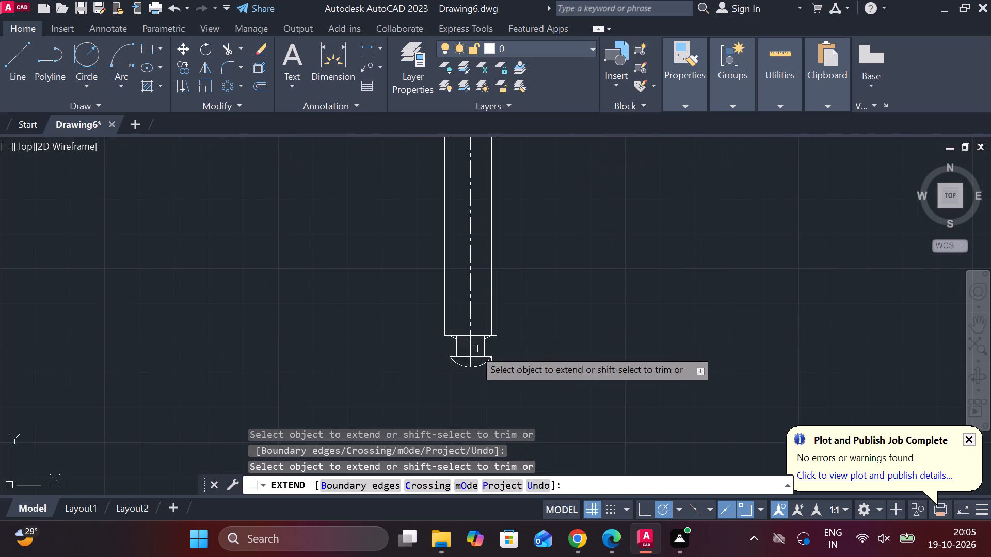
pyautogui.press('Escape')
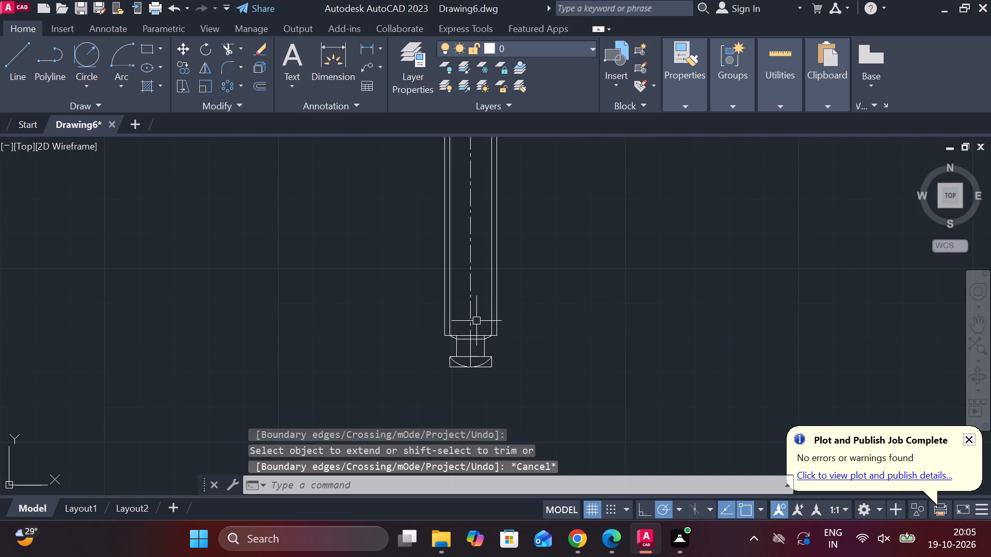
# Trim the straight side and bottom lines outside the arc at the screw's tip, leaving only the rounded outline.
pyautogui.scroll(-1, 514, 343)
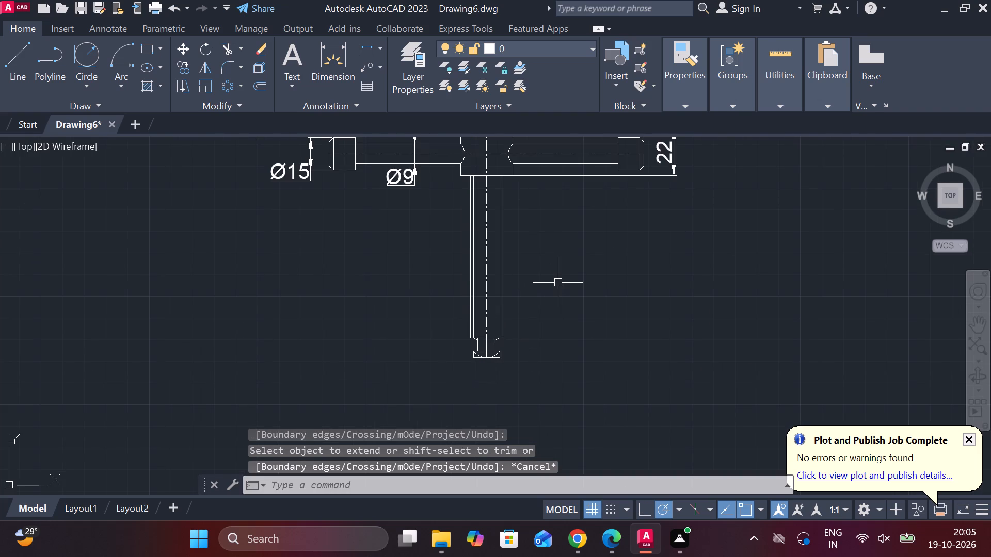
pyautogui.scroll(2, 513, 329)
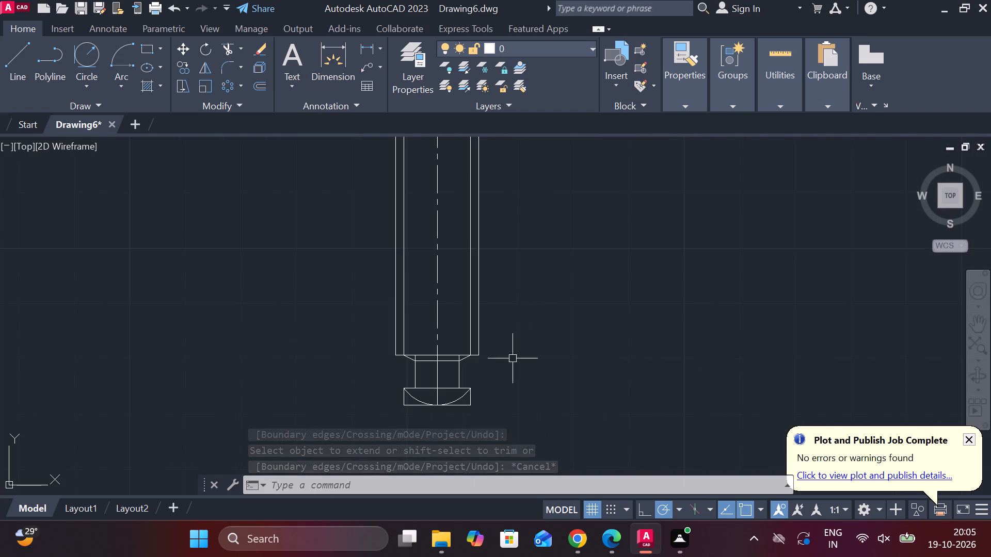
pyautogui.scroll(1, 473, 379)
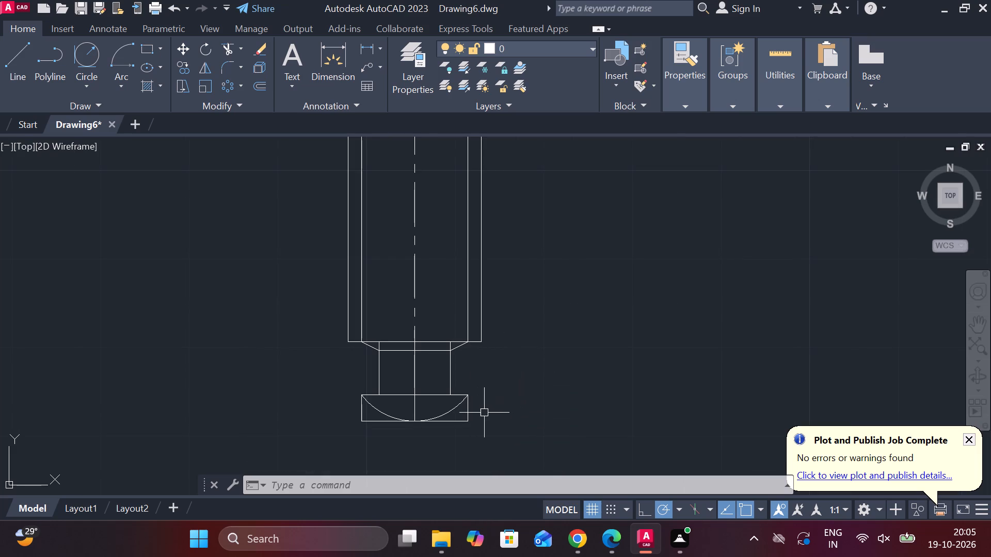
pyautogui.scroll(-1, 486, 412)
pyautogui.moveTo(490, 408); pyautogui.dragTo(486, 363, button='middle')
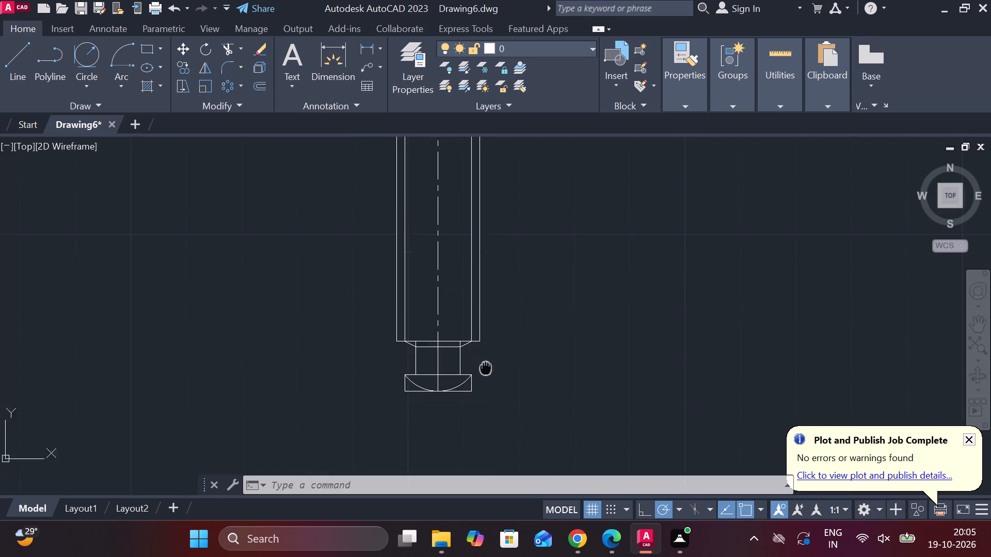
pyautogui.moveTo(486, 363); pyautogui.dragTo(486, 361, button='middle')
pyautogui.scroll(2, 469, 381)
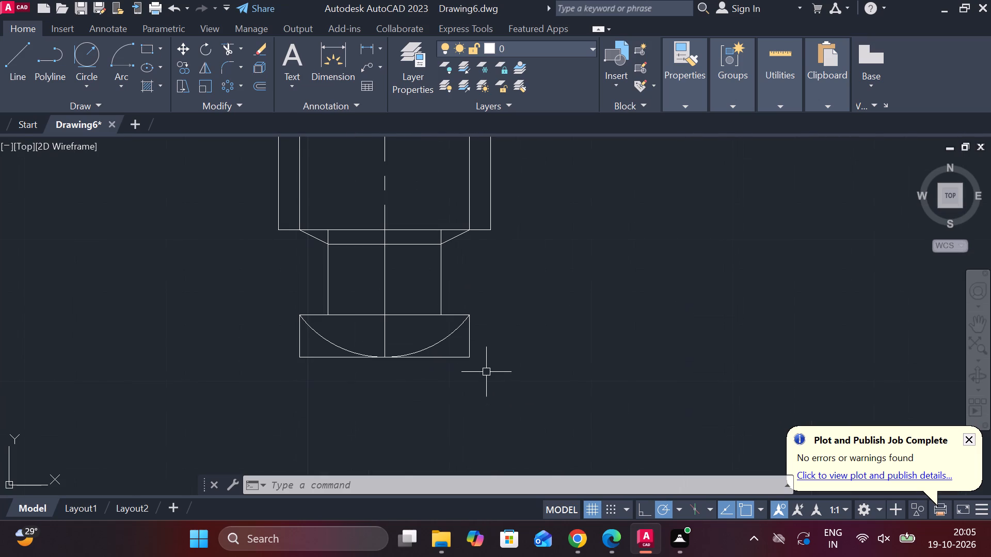
pyautogui.press('Escape')
pyautogui.write('tr')
pyautogui.press('space')
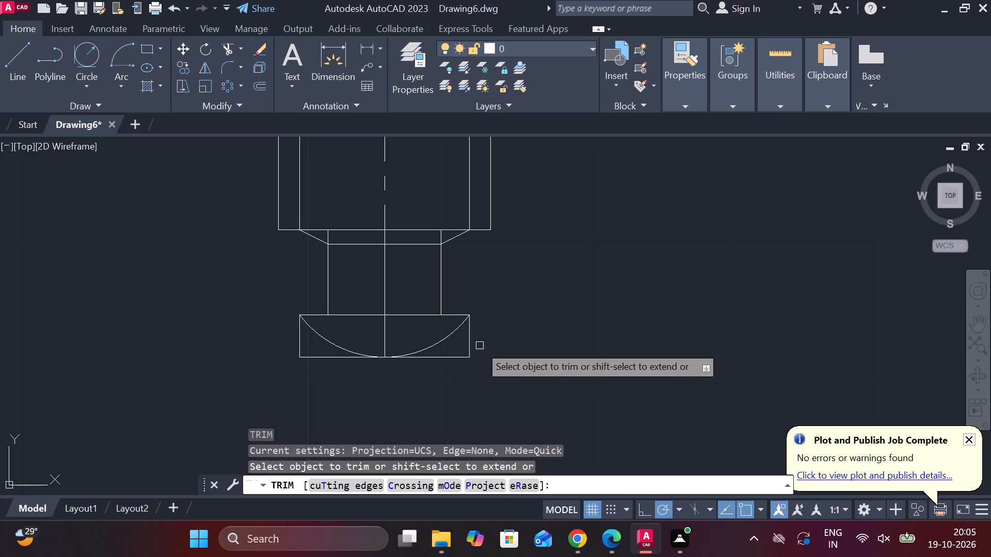
pyautogui.moveTo(479, 346); pyautogui.dragTo(446, 365)
pyautogui.click(442, 358)
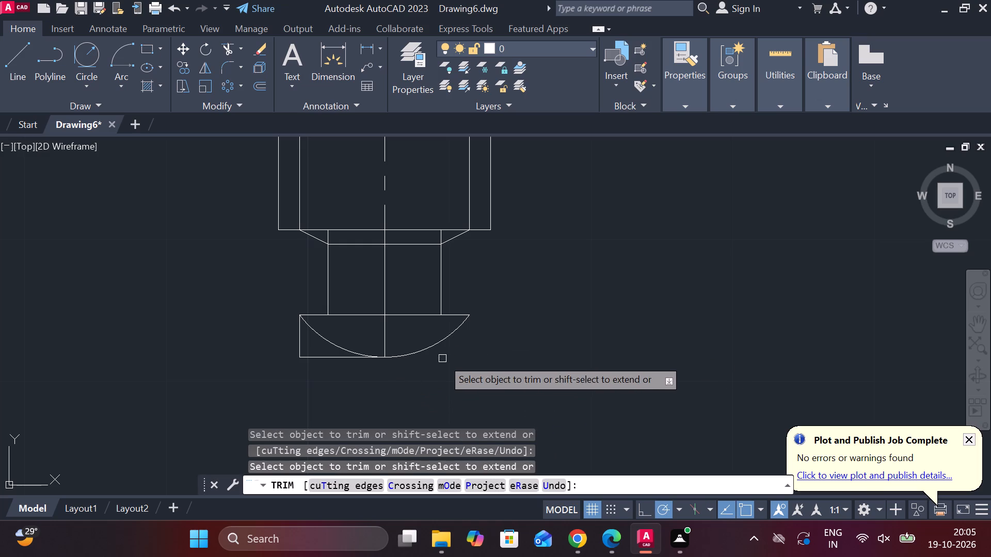
pyautogui.click(327, 362)
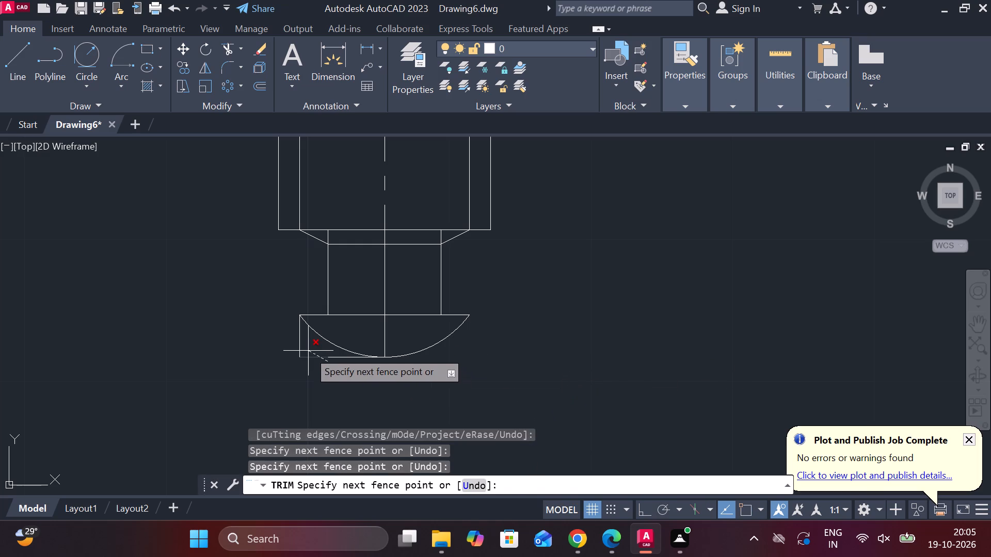
pyautogui.click(302, 342)
pyautogui.click(297, 341)
pyautogui.click(332, 362)
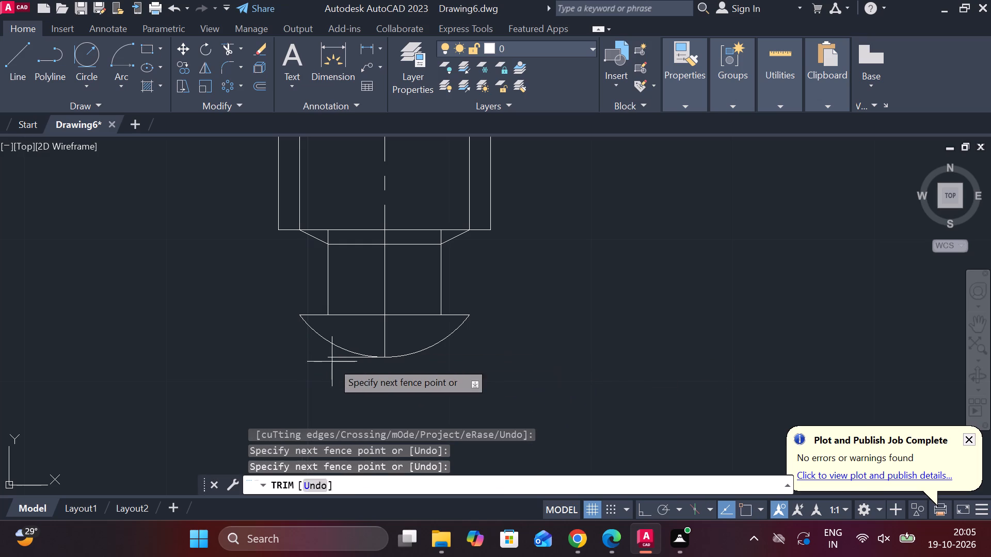
pyautogui.click(339, 356)
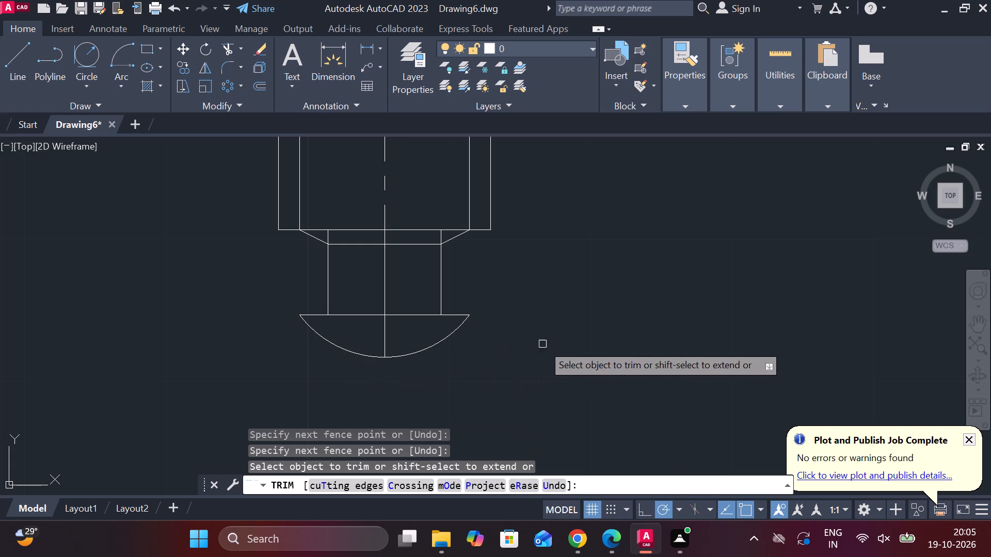
pyautogui.scroll(-2, 542, 343)
pyautogui.press('Escape')
# Add a vertical linear dimension for the shank's length below the head, with its line aligned under the 22 dimension.
pyautogui.click(372, 50)
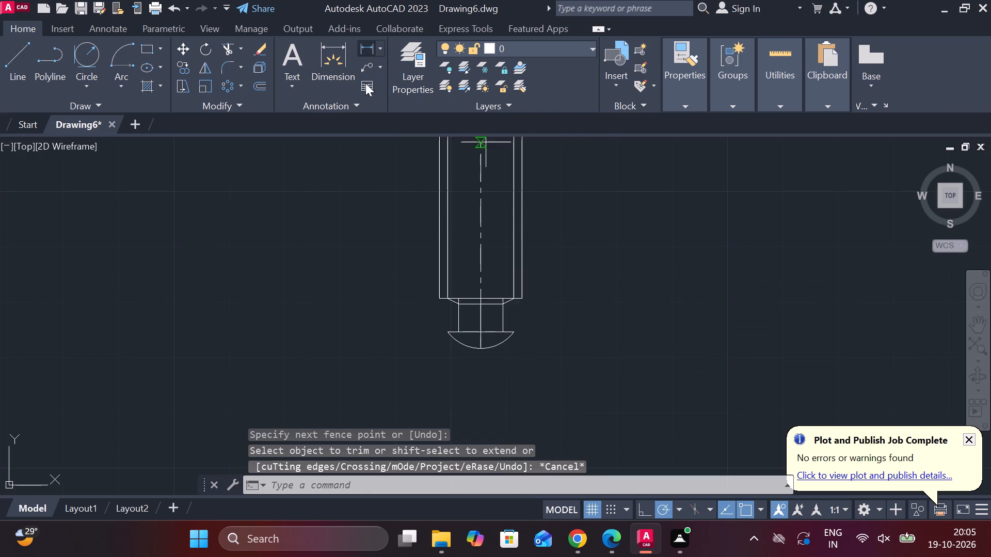
pyautogui.scroll(-1, 500, 212)
pyautogui.moveTo(513, 254); pyautogui.dragTo(493, 361, button='middle')
pyautogui.moveTo(580, 312); pyautogui.dragTo(559, 390, button='middle')
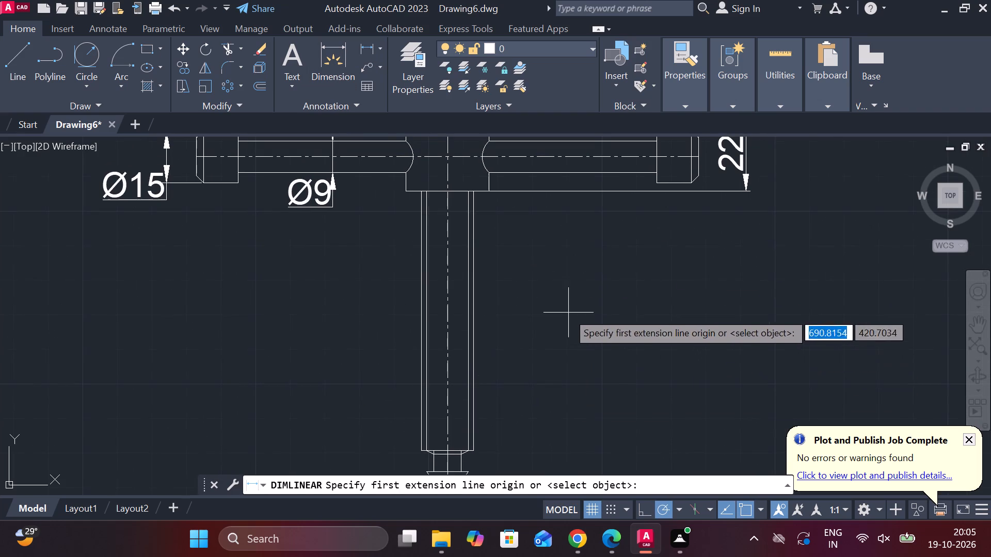
pyautogui.click(449, 193)
pyautogui.moveTo(446, 416); pyautogui.dragTo(440, 369, button='middle')
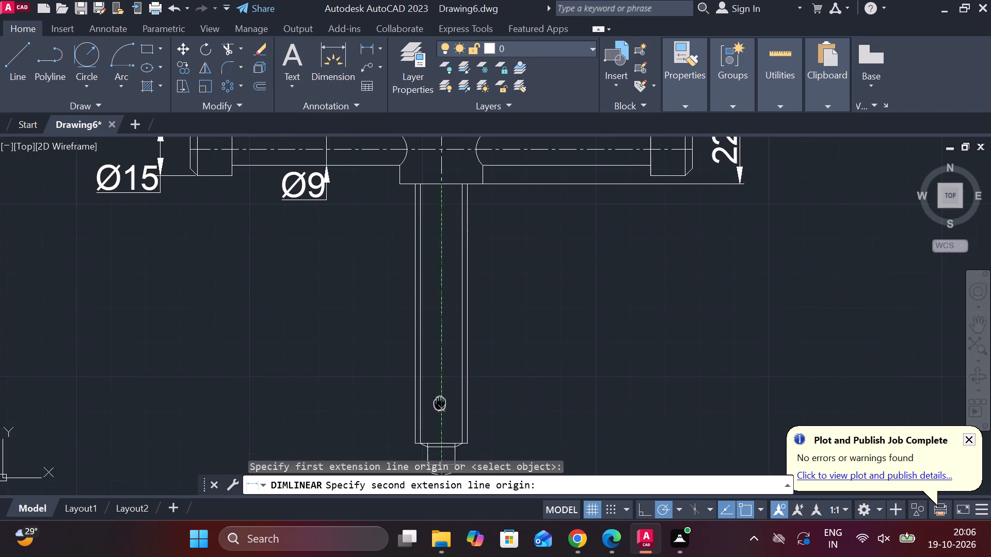
pyautogui.moveTo(440, 369); pyautogui.dragTo(440, 352, button='middle')
pyautogui.click(440, 381)
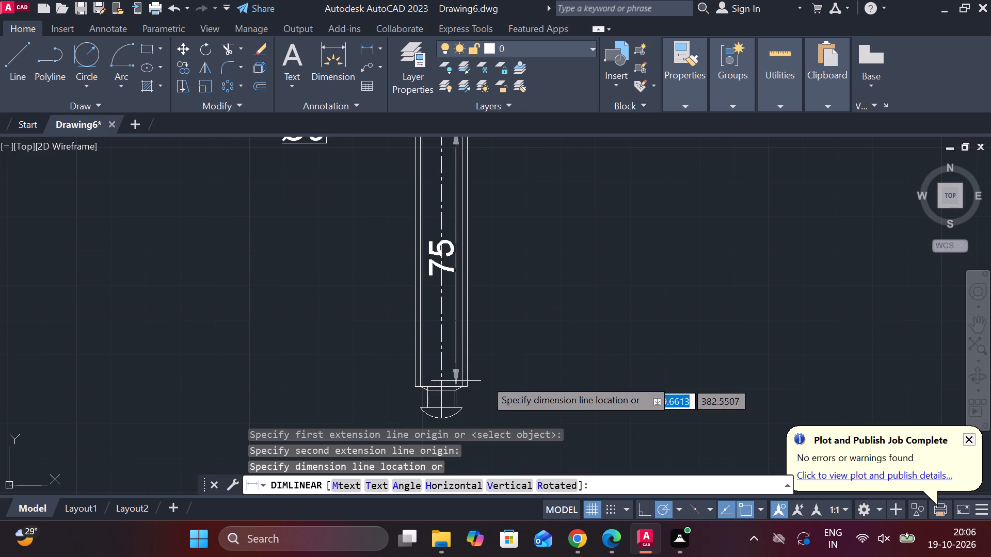
pyautogui.moveTo(661, 304); pyautogui.dragTo(469, 537, button='middle')
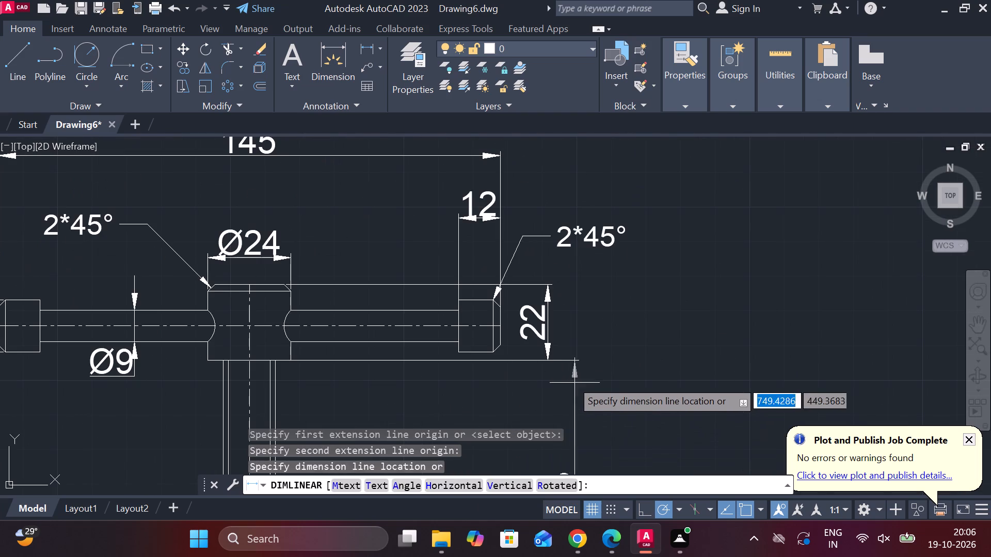
pyautogui.click(547, 362)
# Dimension the width of the rounded tip across its two corners, placing the dimension below the tip.
pyautogui.scroll(-2, 593, 406)
pyautogui.moveTo(529, 397); pyautogui.dragTo(582, 350, button='middle')
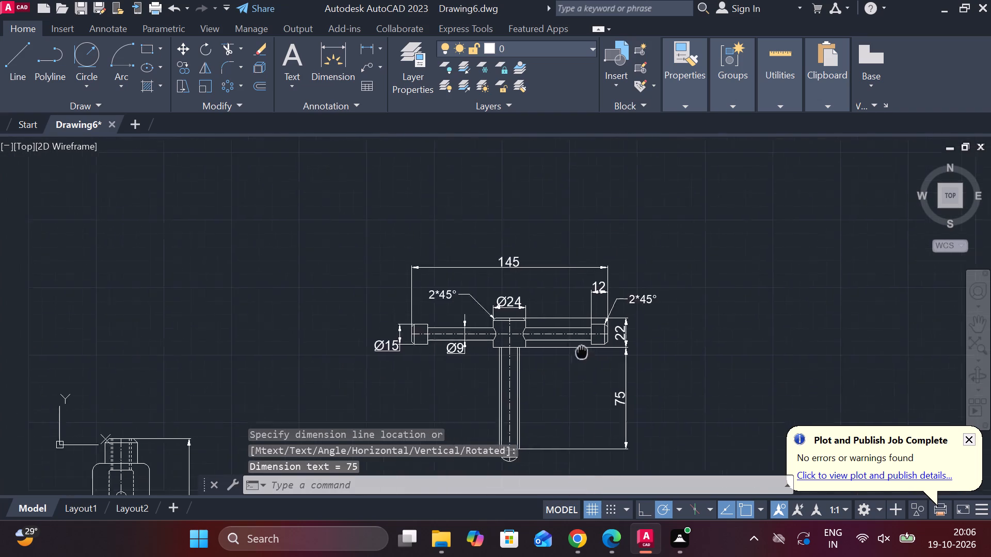
pyautogui.moveTo(582, 350); pyautogui.dragTo(611, 290, button='middle')
pyautogui.scroll(1, 635, 368)
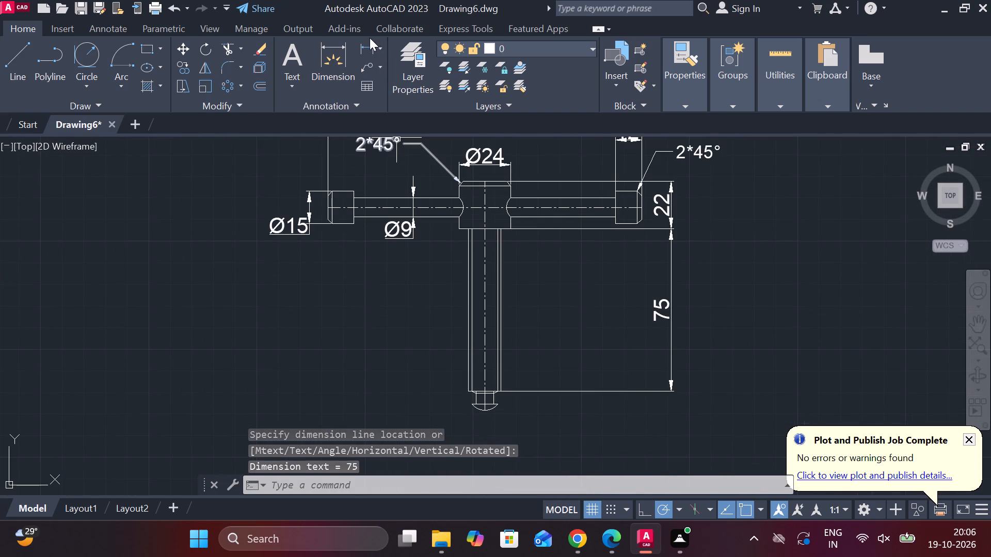
pyautogui.click(367, 48)
pyautogui.scroll(2, 508, 380)
pyautogui.moveTo(516, 382); pyautogui.dragTo(523, 369, button='middle')
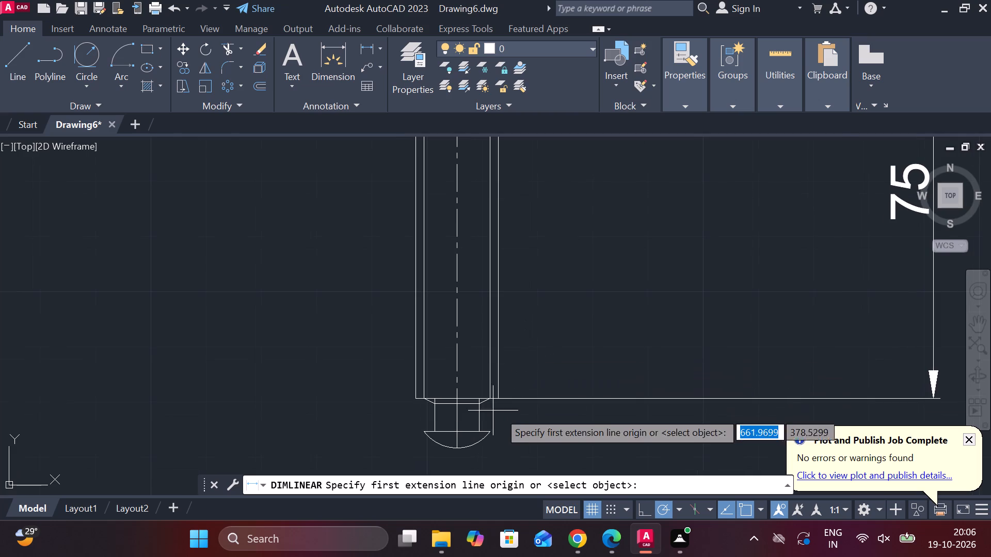
pyautogui.moveTo(508, 424); pyautogui.dragTo(542, 345, button='middle')
pyautogui.click(456, 355)
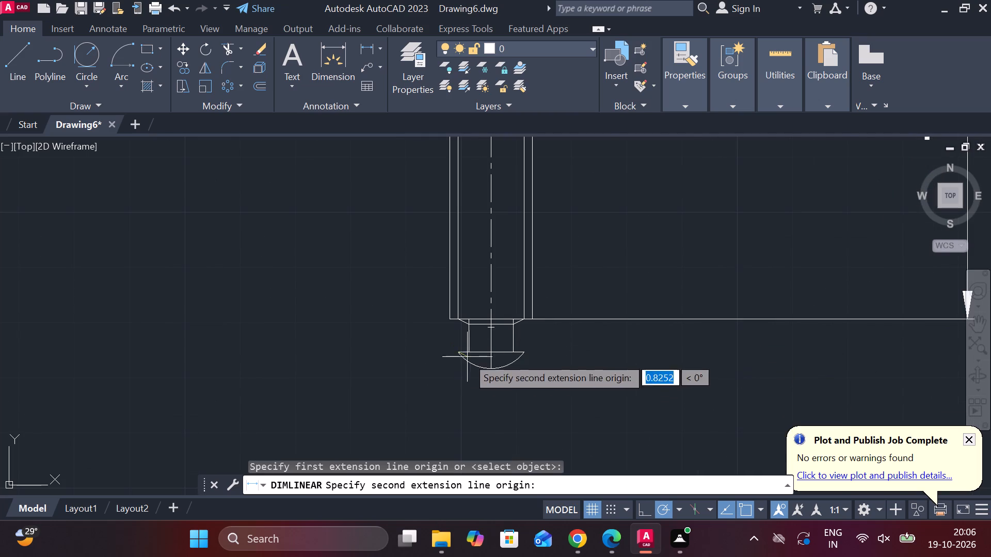
pyautogui.click(530, 360)
pyautogui.moveTo(520, 414); pyautogui.dragTo(515, 373, button='middle')
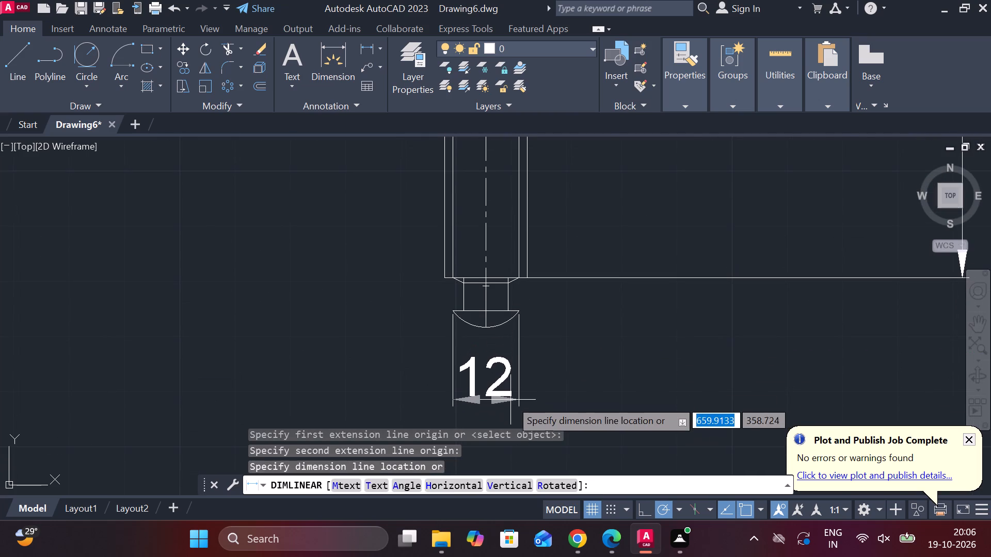
pyautogui.click(508, 408)
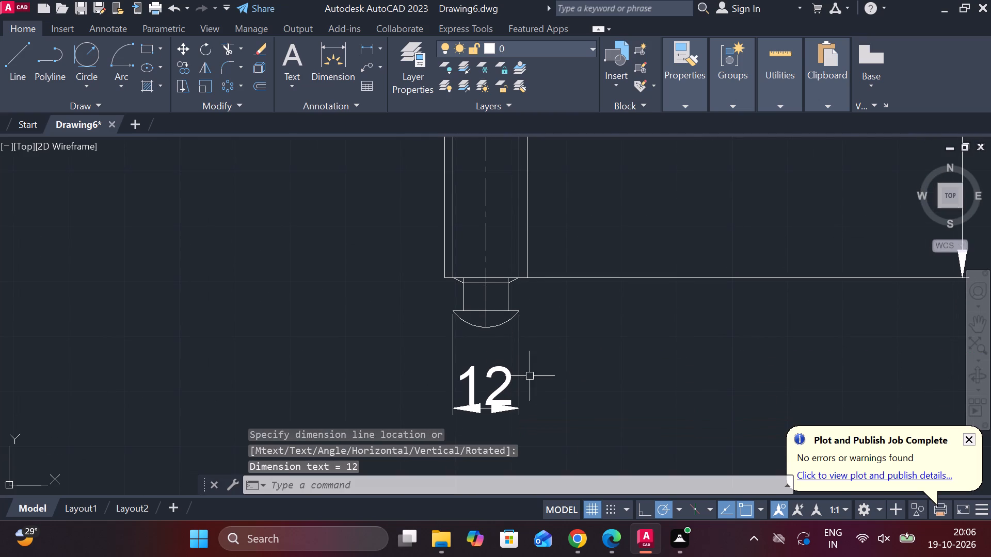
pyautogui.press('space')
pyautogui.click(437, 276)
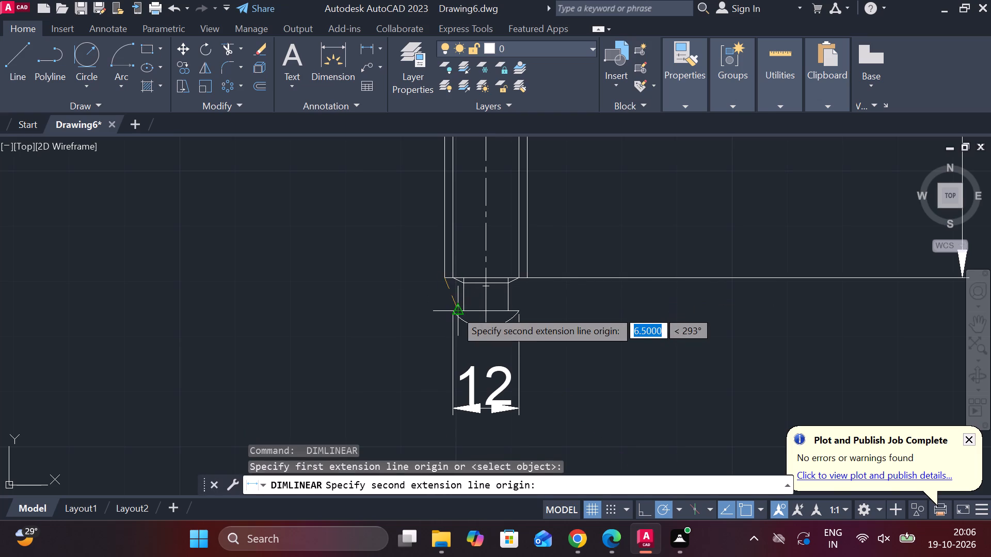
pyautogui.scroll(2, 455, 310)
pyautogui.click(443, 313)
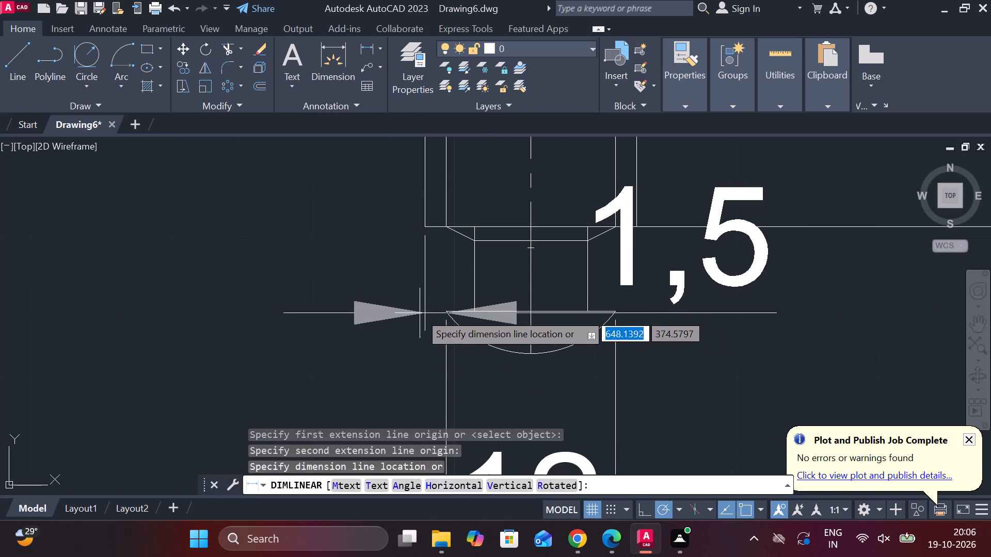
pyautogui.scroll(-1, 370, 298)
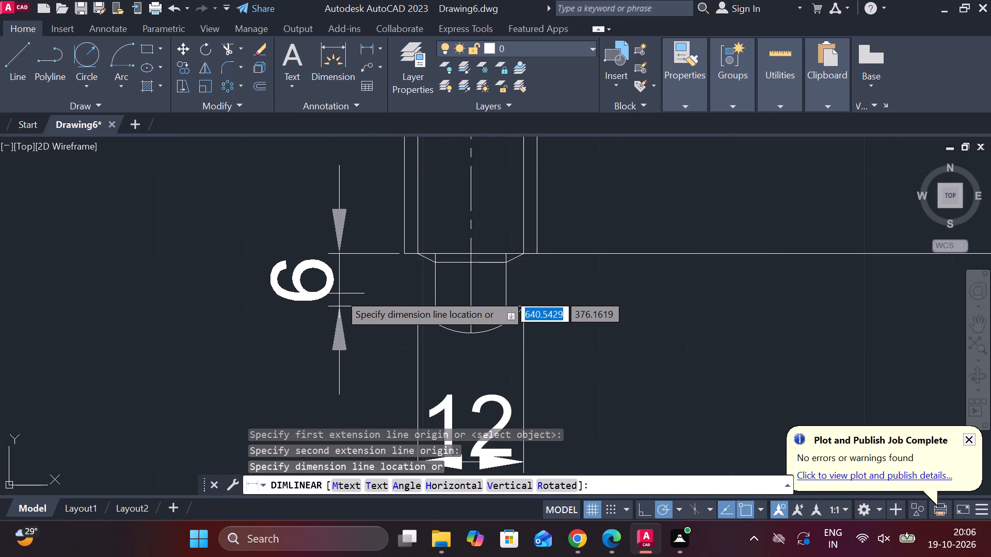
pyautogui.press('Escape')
# Dimension the vertical distance from the shank's lower end to the bottom of the rounded tip, placed left of the screw.
pyautogui.press('space')
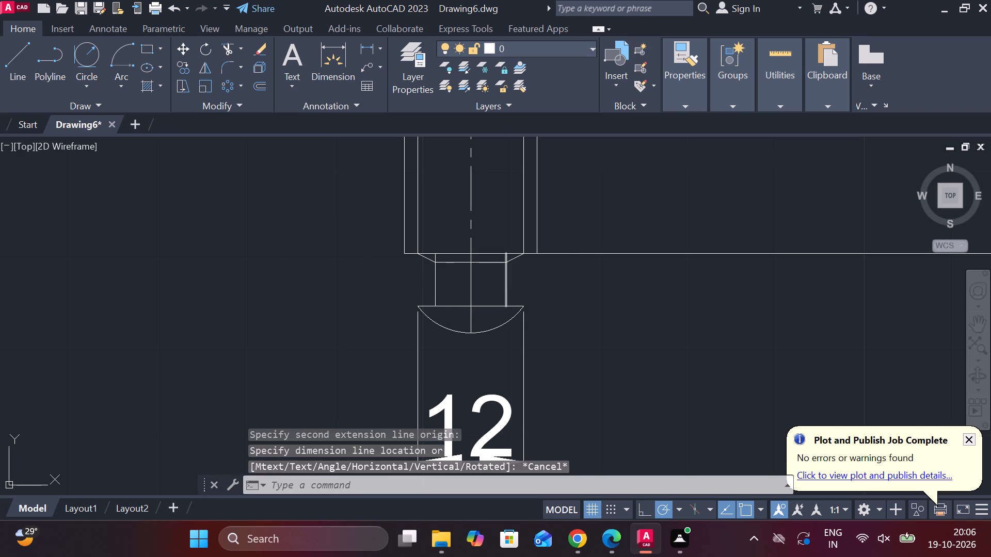
pyautogui.click(478, 247)
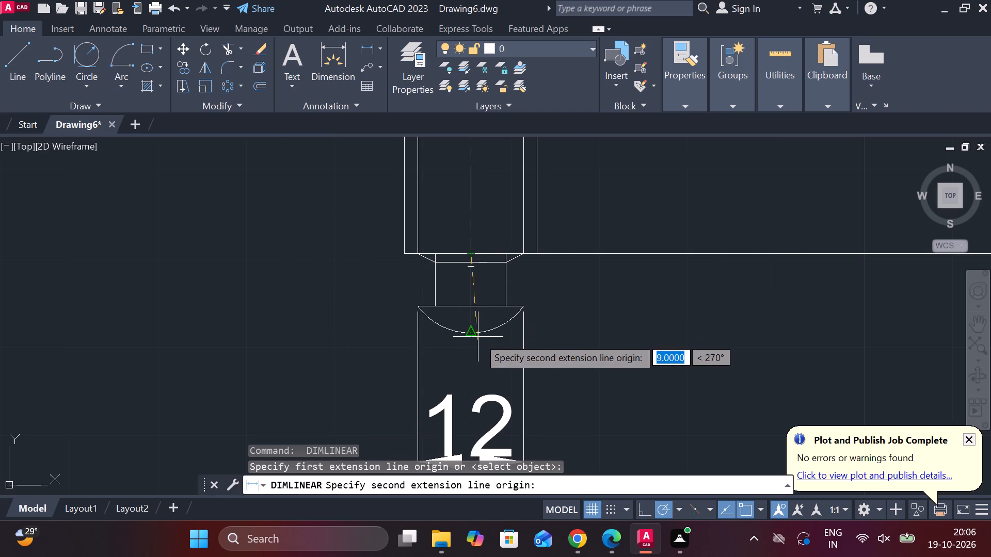
pyautogui.click(478, 337)
pyautogui.click(333, 339)
# Dimension the neck's height from the chamfer's lower edge to the top of the rounded tip, placed right of the screw.
pyautogui.press('space')
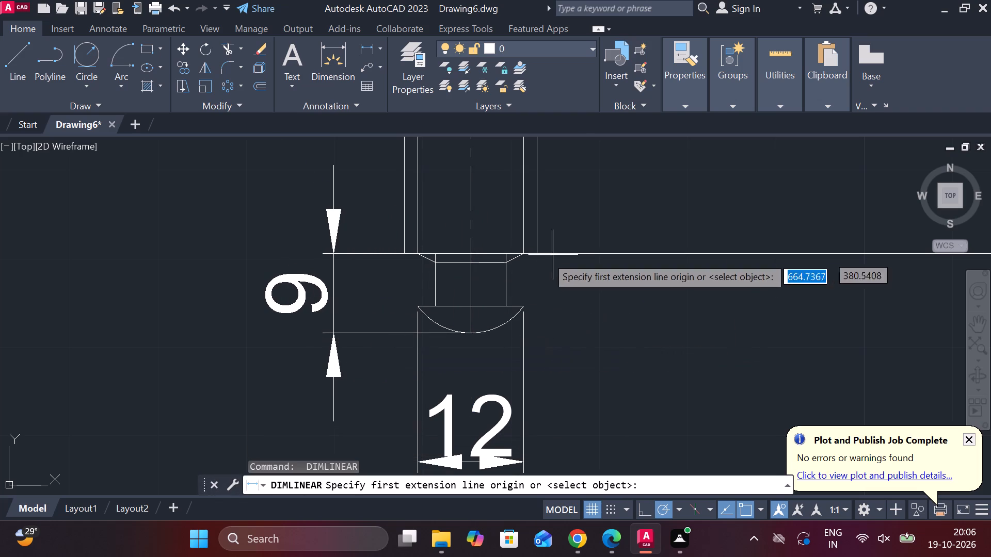
pyautogui.scroll(1, 540, 313)
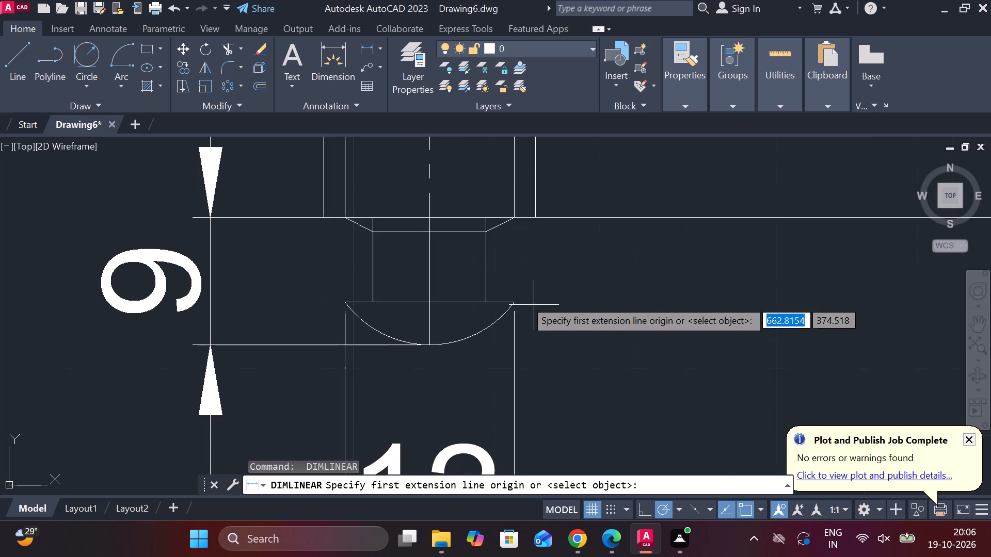
pyautogui.click(490, 239)
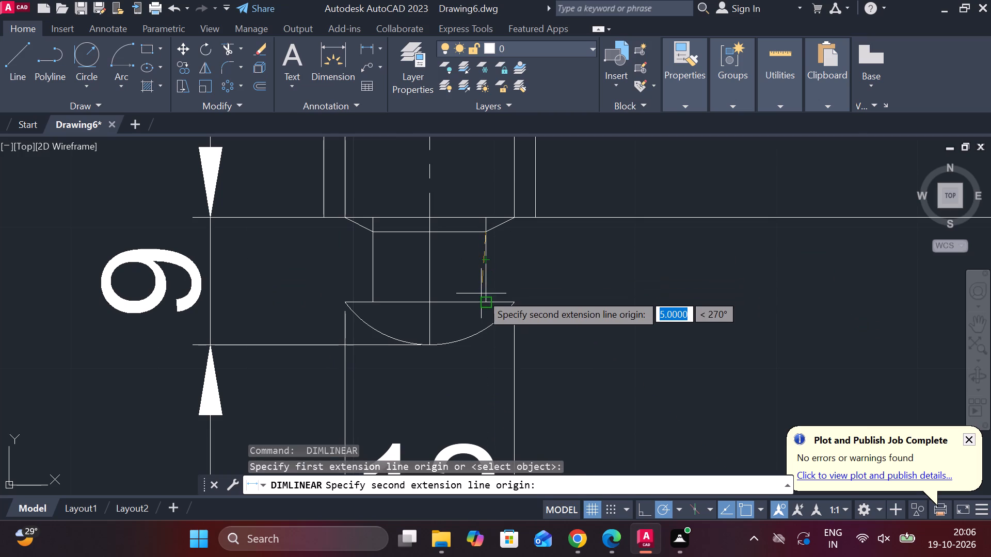
pyautogui.click(483, 300)
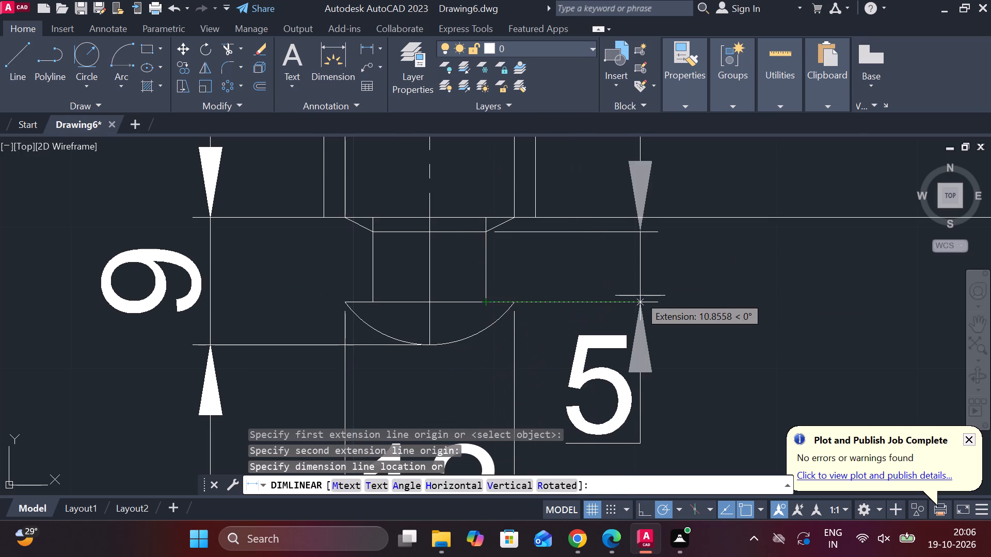
pyautogui.click(643, 296)
# Add a horizontal linear dimension across the shank's two outer lines, placed on the upper part of the shank.
pyautogui.moveTo(674, 297); pyautogui.dragTo(652, 229, button='middle')
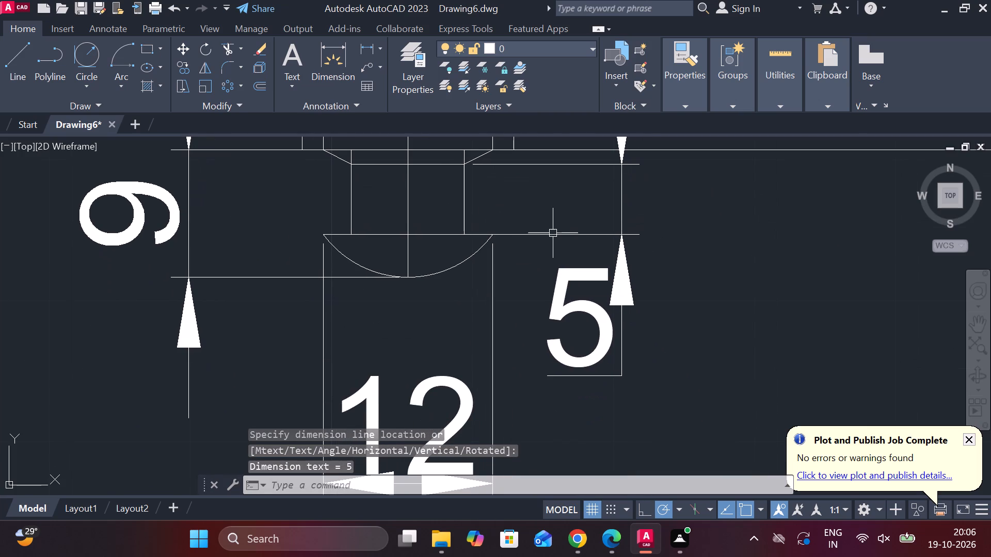
pyautogui.moveTo(552, 235); pyautogui.dragTo(547, 357, button='middle')
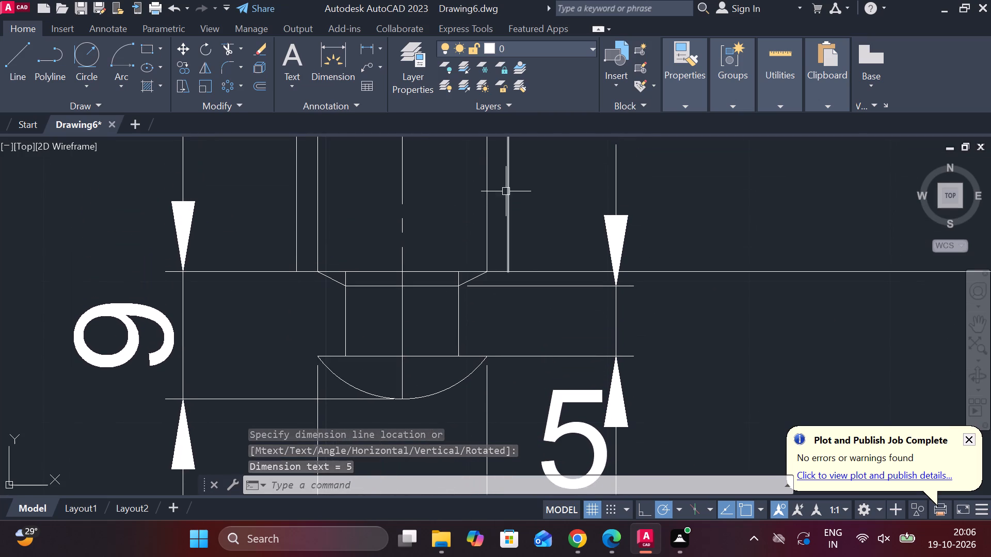
pyautogui.press('space')
pyautogui.scroll(-2, 506, 191)
pyautogui.moveTo(518, 228); pyautogui.dragTo(520, 307, button='middle')
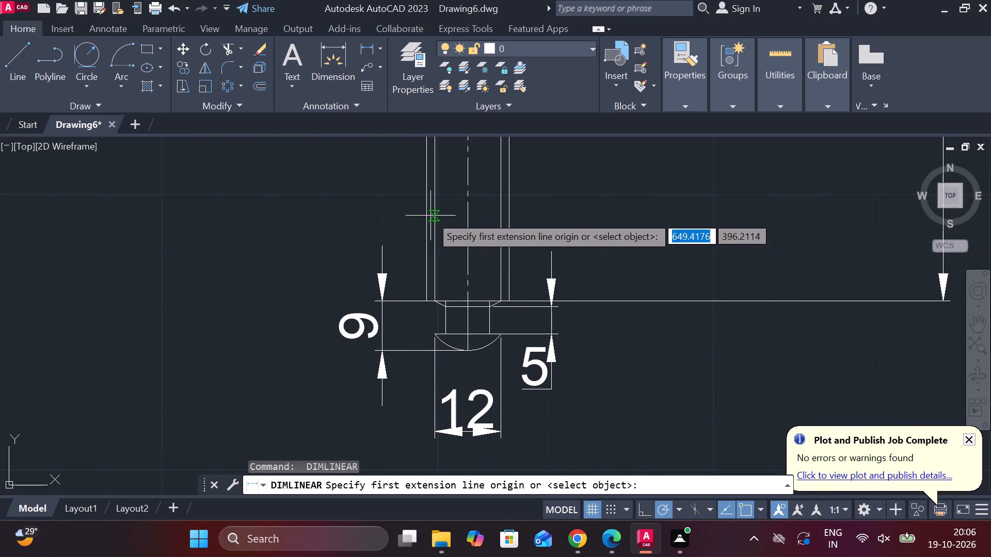
pyautogui.click(428, 209)
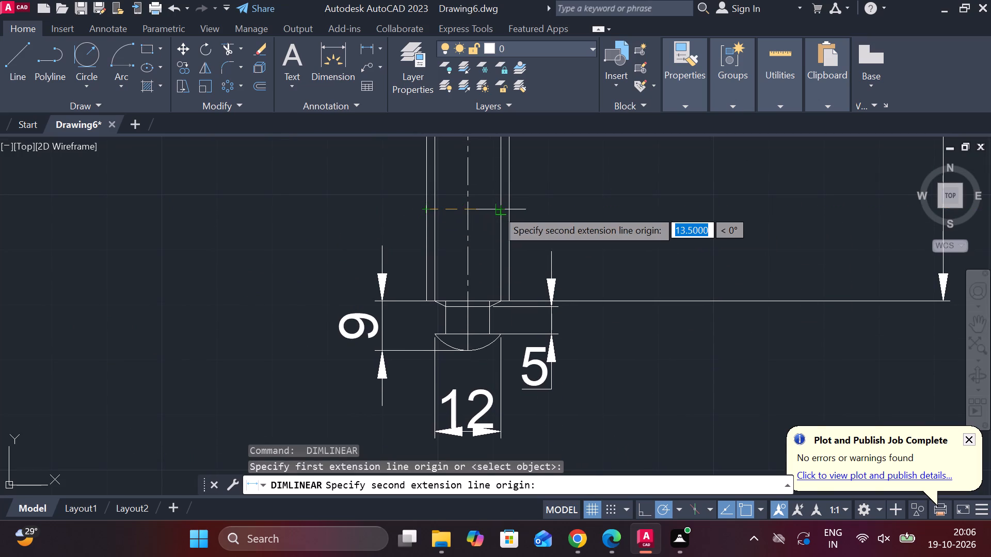
pyautogui.click(512, 208)
pyautogui.moveTo(521, 217); pyautogui.dragTo(493, 305, button='middle')
pyautogui.scroll(-1, 495, 196)
pyautogui.moveTo(496, 227); pyautogui.dragTo(490, 309, button='middle')
pyautogui.click(499, 209)
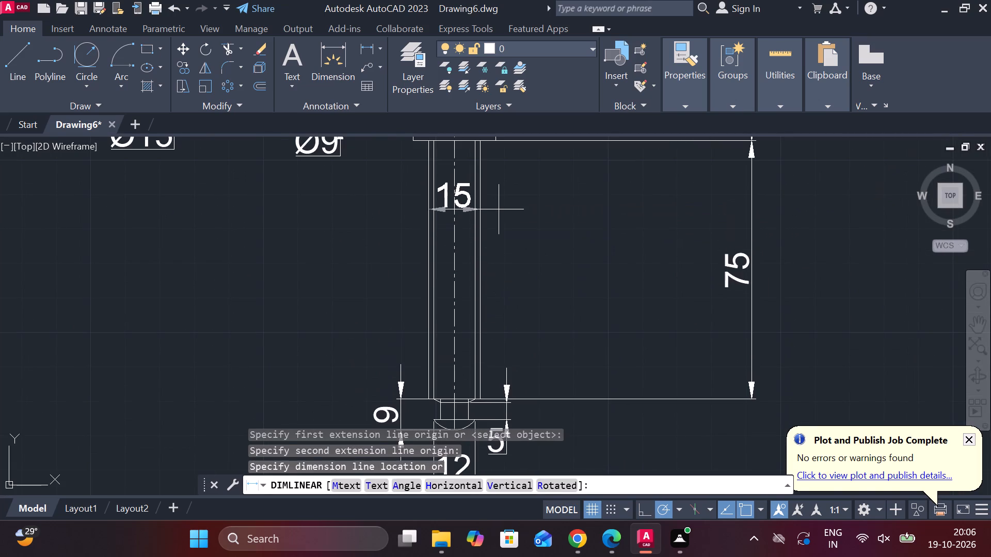
# Edit the shank width dimension's text to read Ø15*3, adding the diameter symbol and the *3 suffix.
pyautogui.doubleClick(443, 195)
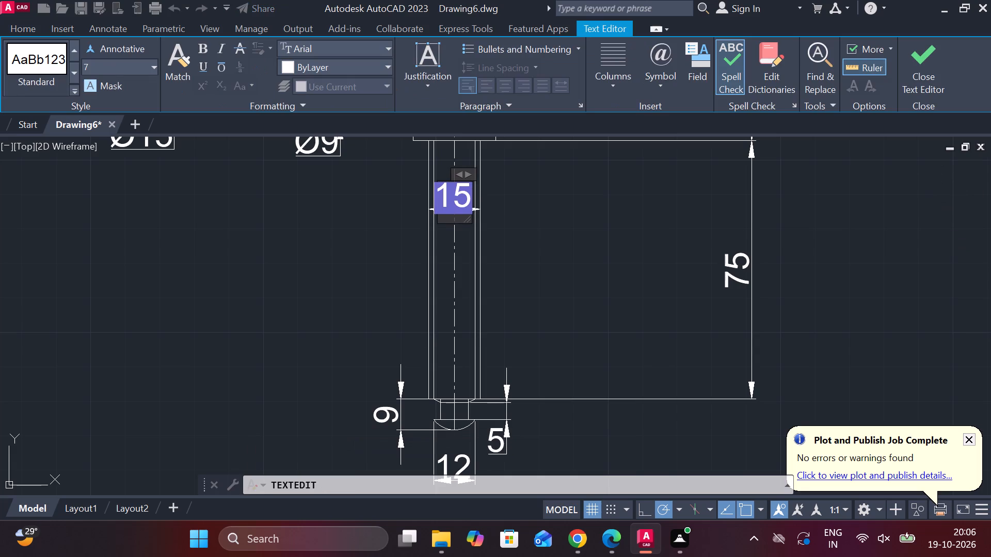
pyautogui.click(652, 83)
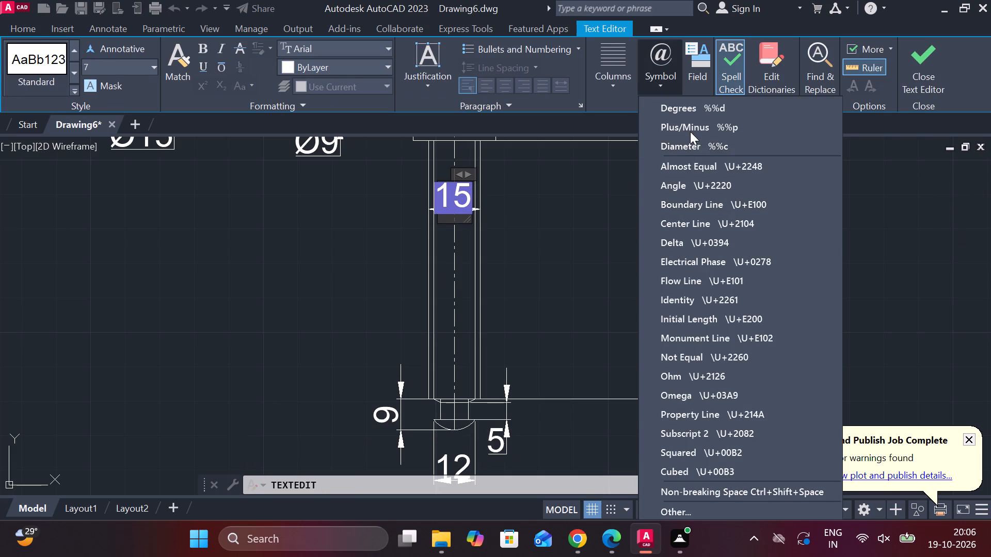
pyautogui.click(686, 148)
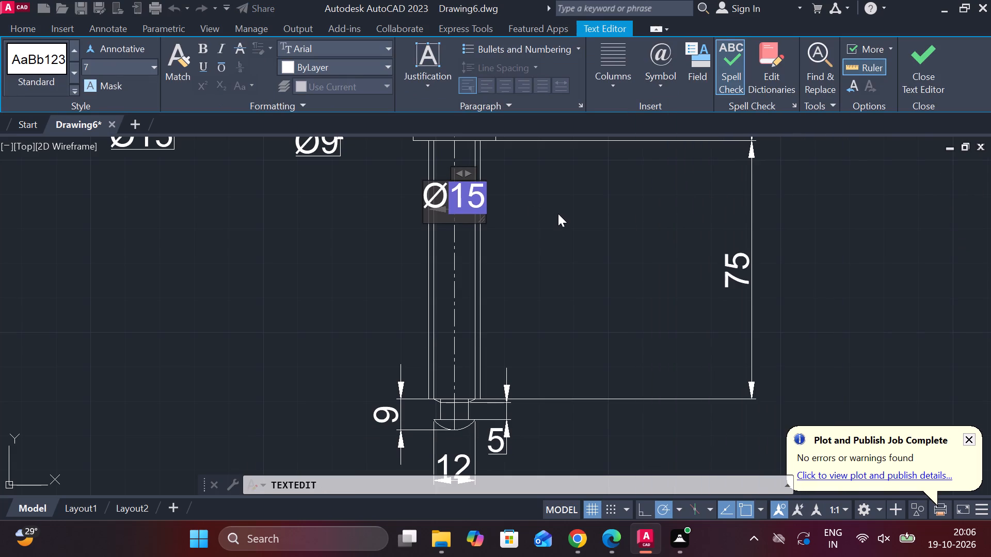
pyautogui.press('Right')
pyautogui.hotkey('shift', '*')
pyautogui.press('3')
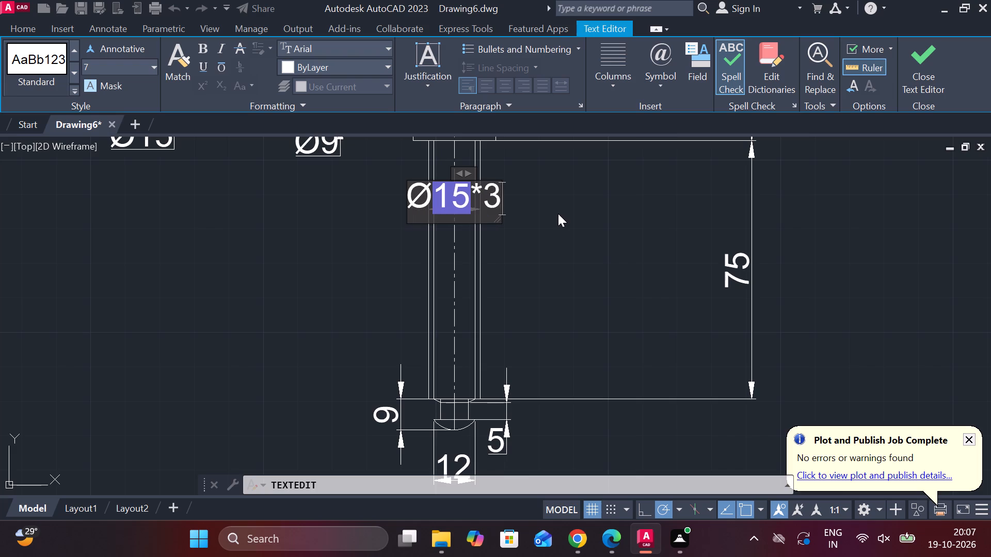
pyautogui.click(916, 56)
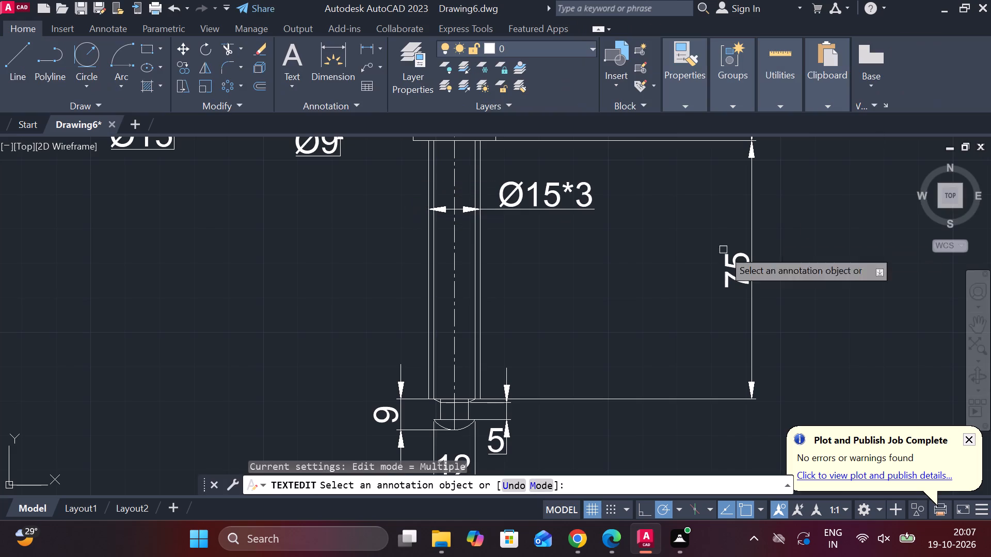
pyautogui.scroll(-1, 642, 257)
pyautogui.moveTo(569, 354); pyautogui.dragTo(568, 325, button='middle')
pyautogui.scroll(1, 519, 359)
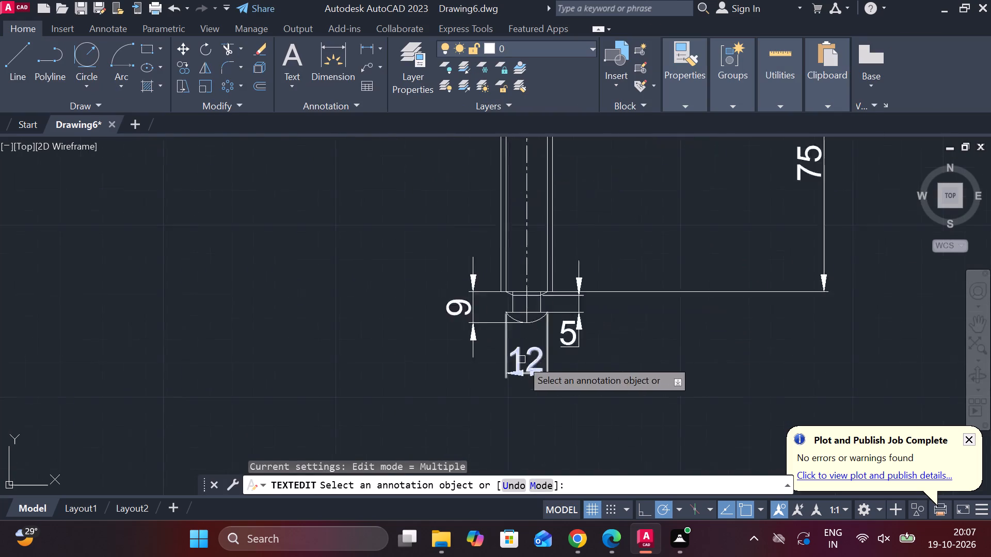
pyautogui.scroll(1, 522, 359)
pyautogui.press('Escape')
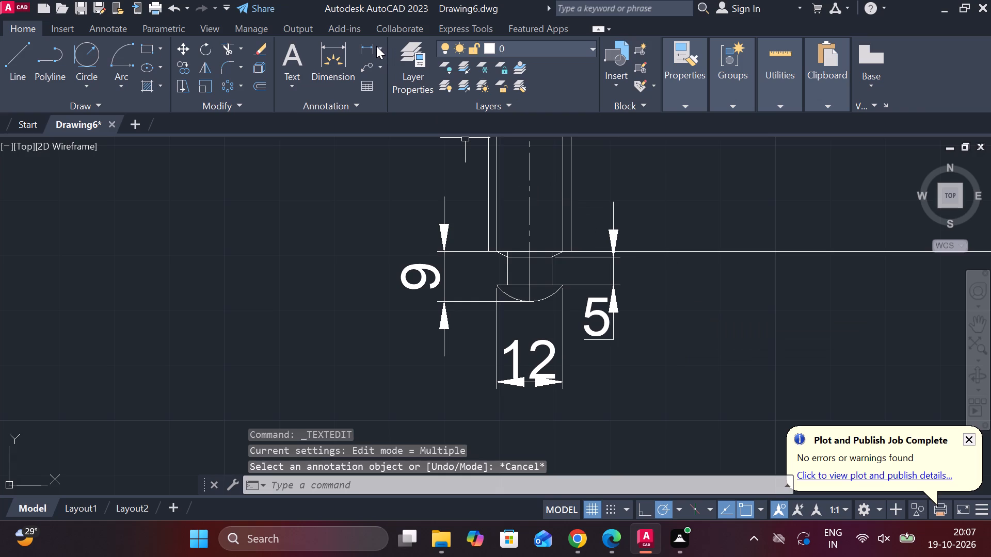
# Add a horizontal linear dimension across the width of the neck below the shank, placed up on the lower shank.
pyautogui.click(375, 47)
pyautogui.scroll(2, 514, 267)
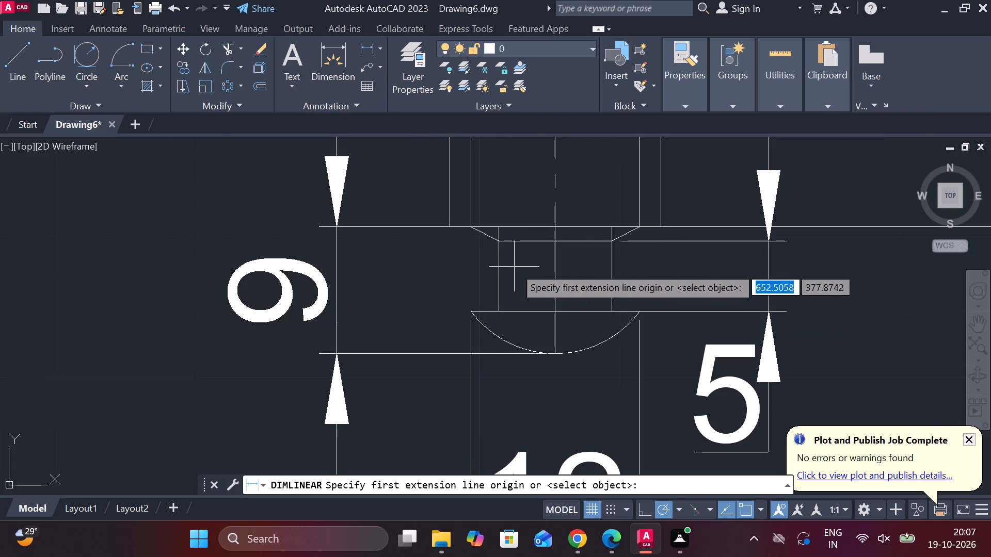
pyautogui.click(498, 225)
pyautogui.click(610, 230)
pyautogui.scroll(-2, 591, 203)
pyautogui.moveTo(586, 233); pyautogui.dragTo(568, 310, button='middle')
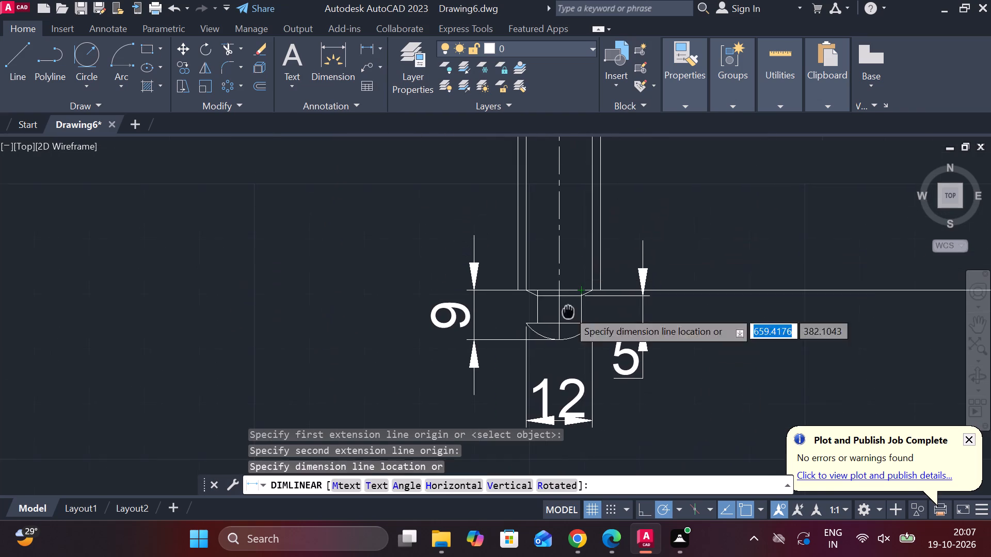
pyautogui.click(562, 196)
pyautogui.press('Escape')
# Edit the neck width dimension's text to read Ø8 by adding the diameter symbol.
pyautogui.doubleClick(559, 174)
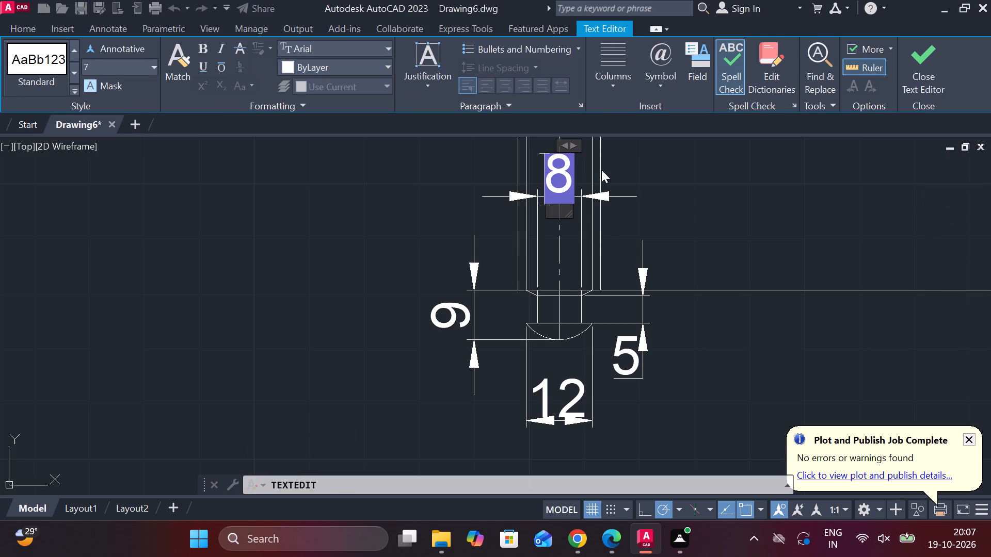
pyautogui.click(656, 86)
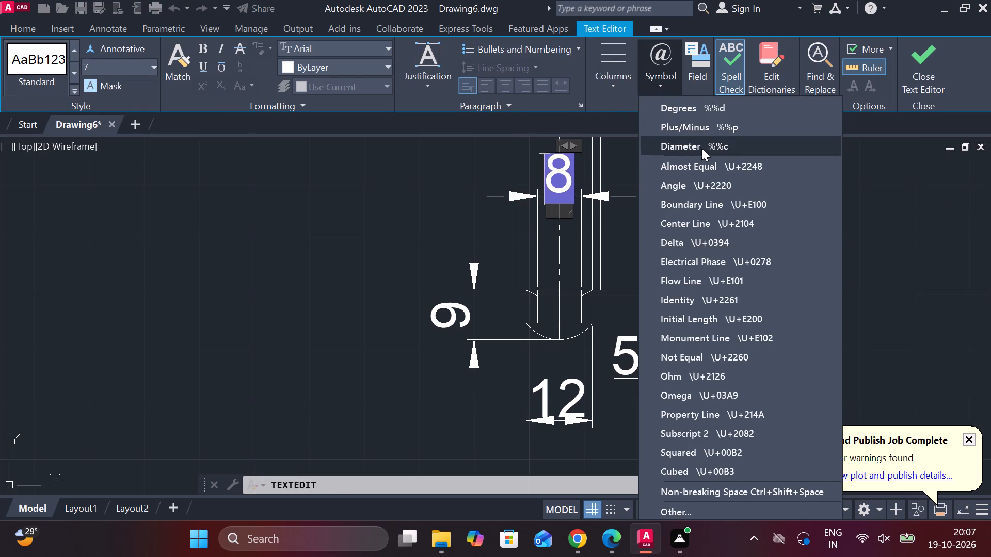
pyautogui.click(701, 148)
pyautogui.click(913, 78)
# Review the dimensioned clamp screw and the other views for dimensions still missing.
pyautogui.scroll(-5, 846, 228)
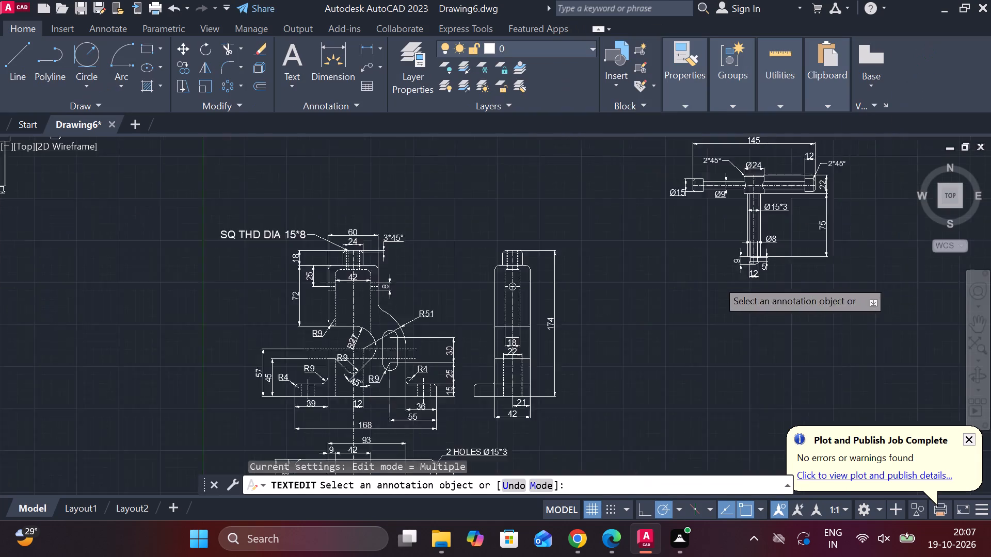
pyautogui.scroll(-1, 717, 280)
pyautogui.scroll(5, 442, 249)
pyautogui.scroll(-4, 445, 224)
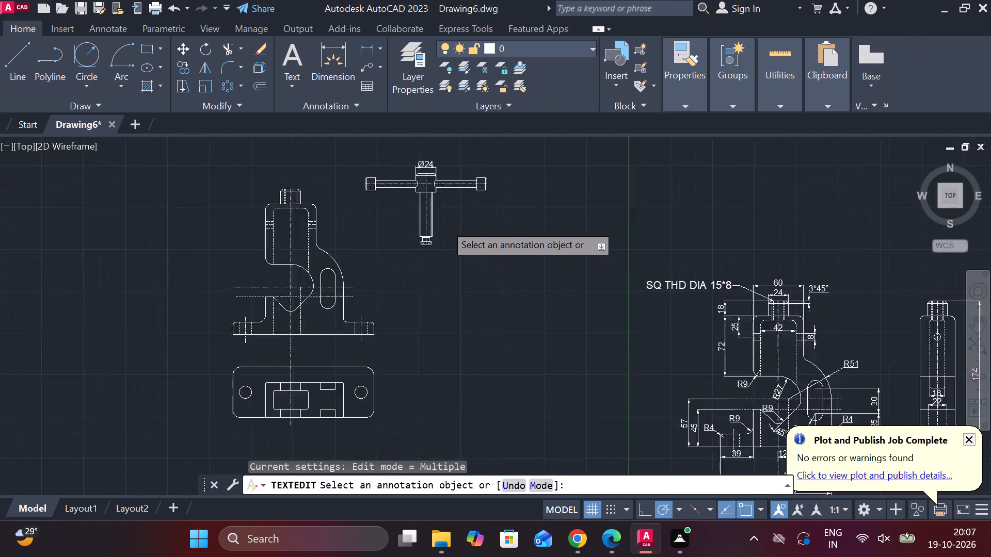
pyautogui.scroll(-3, 444, 230)
pyautogui.scroll(5, 658, 251)
pyautogui.moveTo(576, 261); pyautogui.dragTo(582, 271, button='middle')
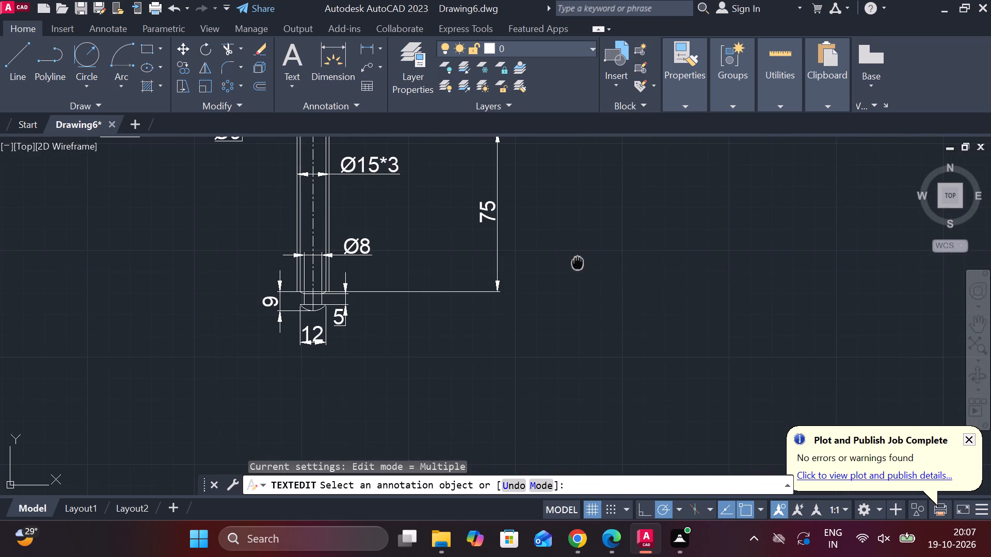
pyautogui.moveTo(582, 271); pyautogui.dragTo(711, 372, button='middle')
pyautogui.moveTo(714, 366); pyautogui.dragTo(712, 333, button='middle')
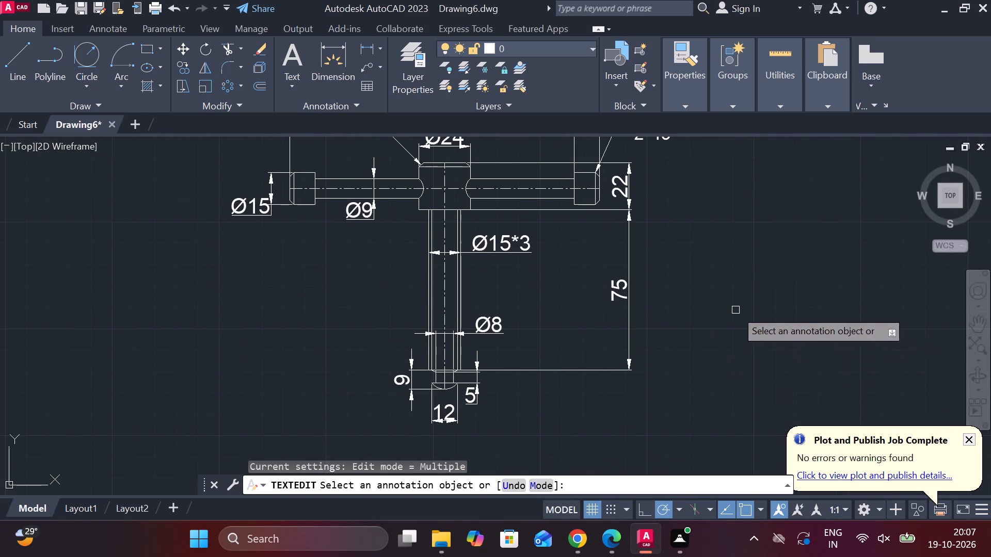
pyautogui.press('Escape')
# Dimension the rounded tip's height from its flat top edge to its lowest point, placed left of the screw.
pyautogui.click(372, 51)
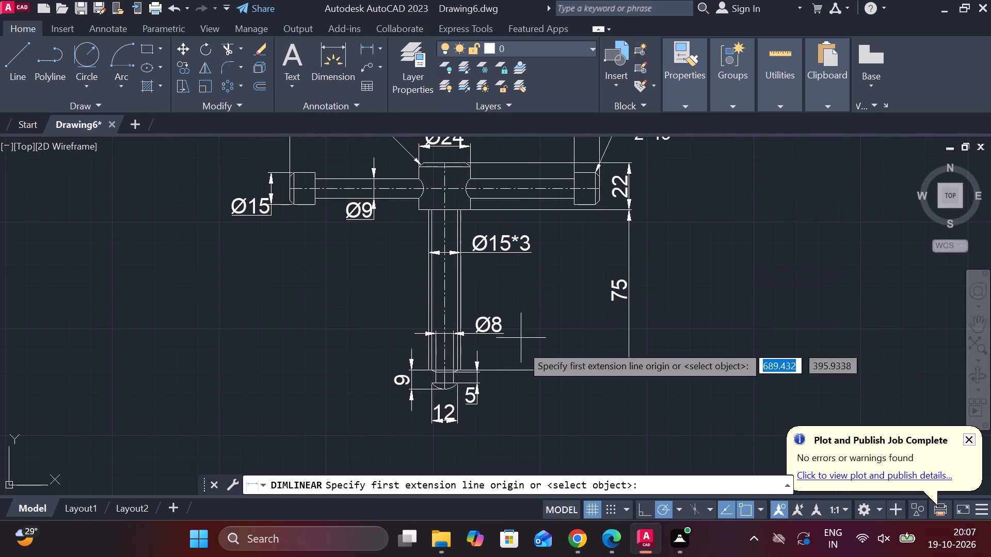
pyautogui.moveTo(526, 410); pyautogui.dragTo(545, 382, button='middle')
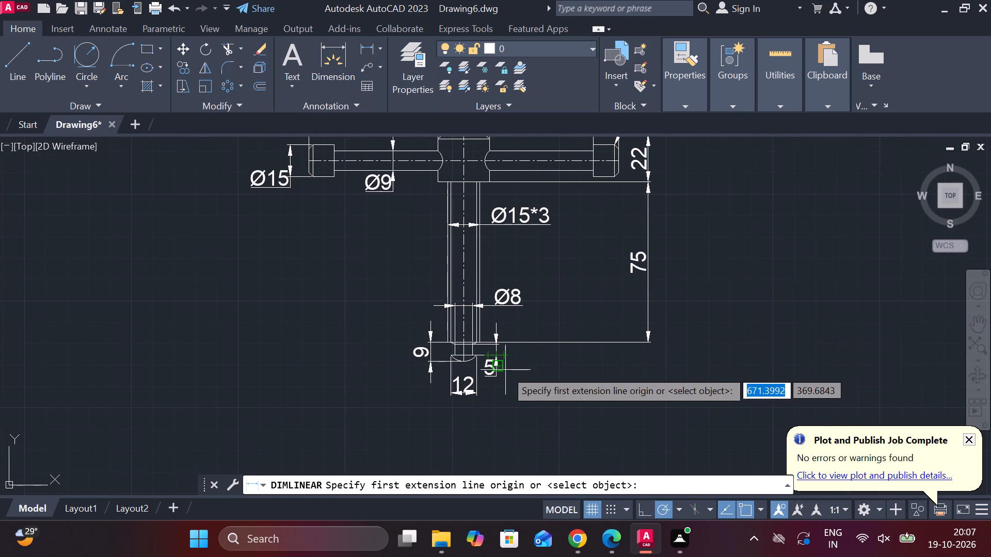
pyautogui.scroll(3, 519, 355)
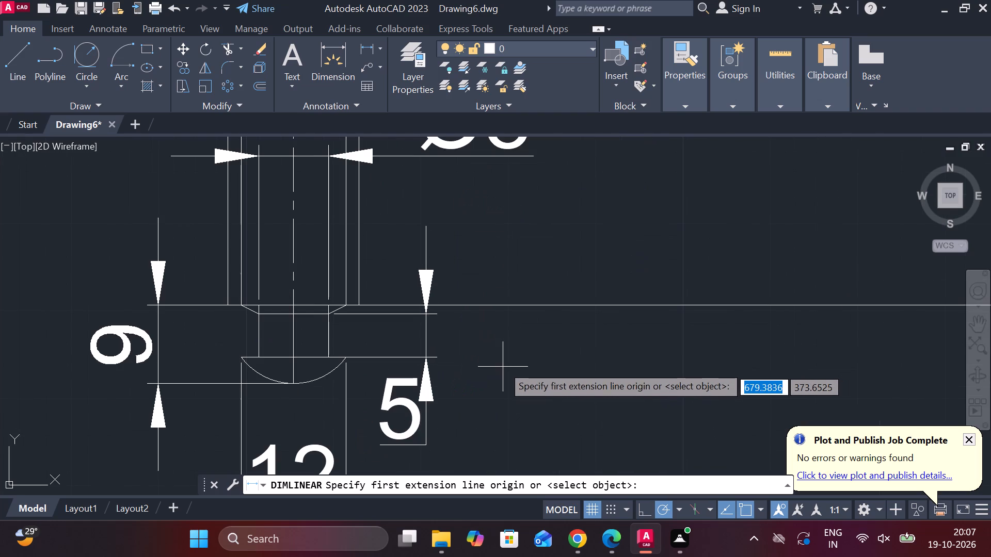
pyautogui.moveTo(517, 366); pyautogui.dragTo(636, 364, button='middle')
pyautogui.moveTo(636, 379); pyautogui.dragTo(668, 274, button='middle')
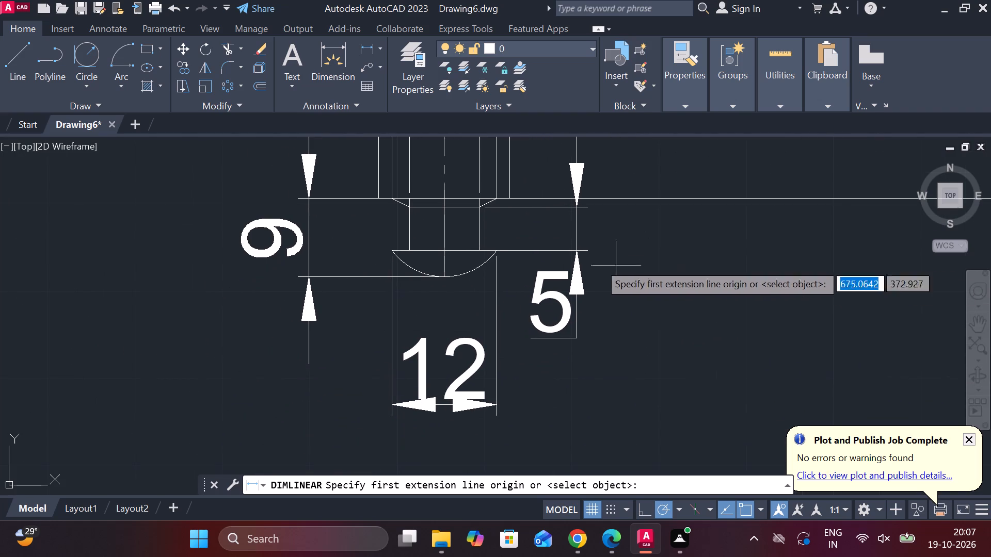
pyautogui.scroll(1, 467, 232)
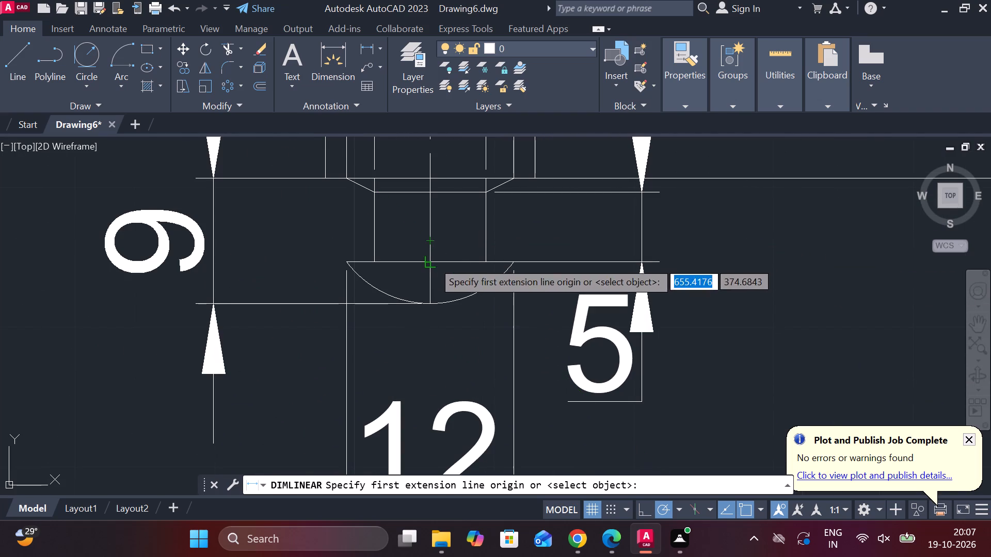
pyautogui.click(433, 261)
pyautogui.click(431, 298)
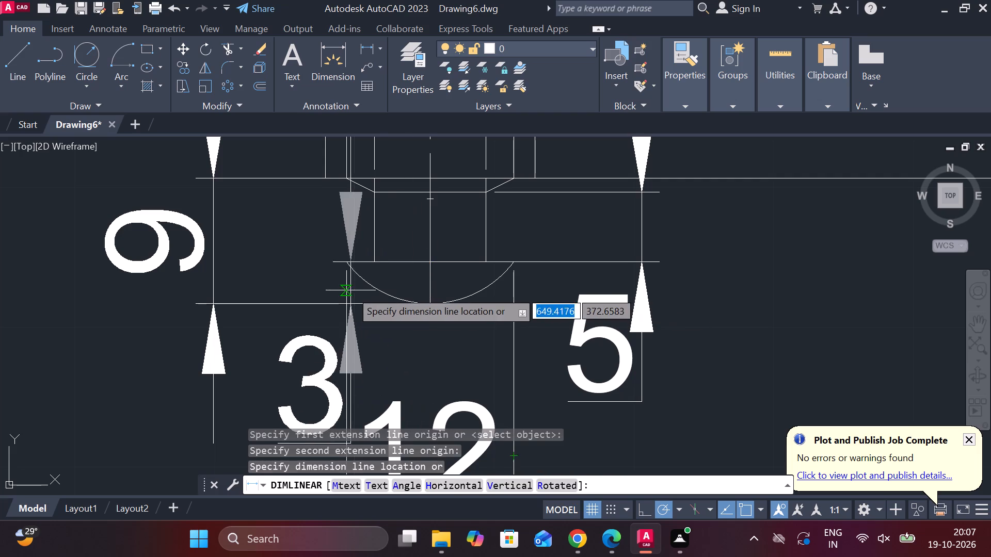
pyautogui.moveTo(383, 296); pyautogui.dragTo(538, 274, button='middle')
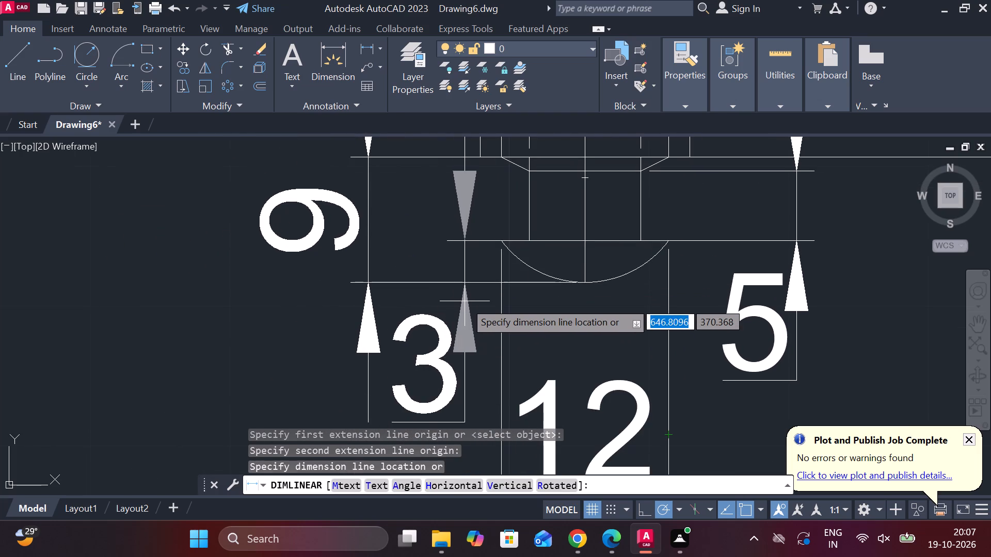
pyautogui.click(465, 301)
pyautogui.scroll(-2, 468, 306)
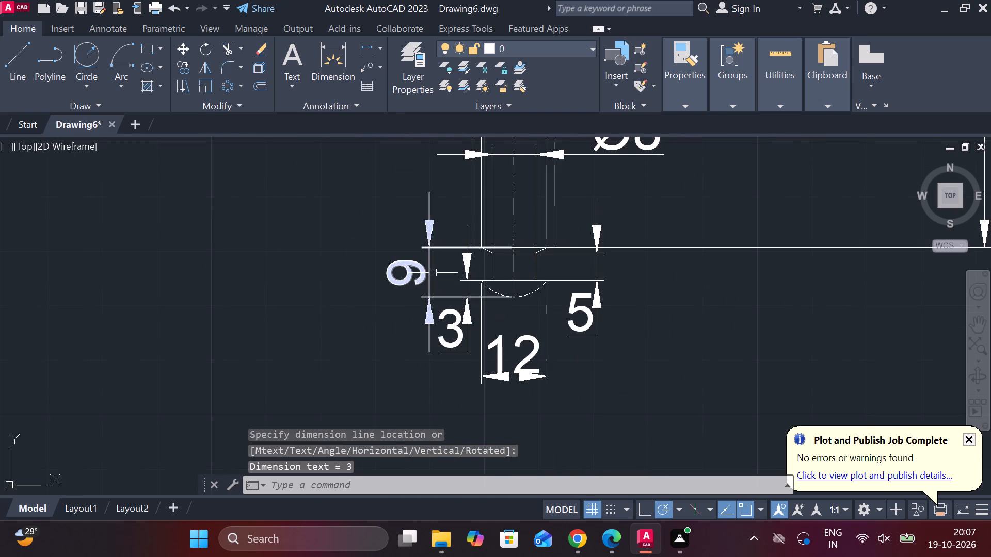
# Move the 9 mm vertical dimension farther left from the screw.
pyautogui.click(433, 273)
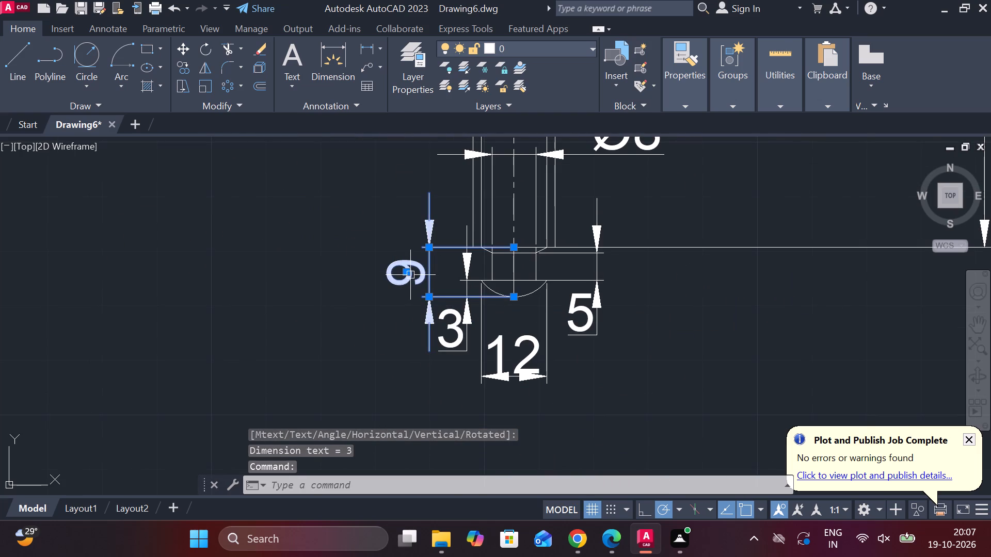
pyautogui.click(409, 274)
pyautogui.click(385, 274)
pyautogui.press('Escape')
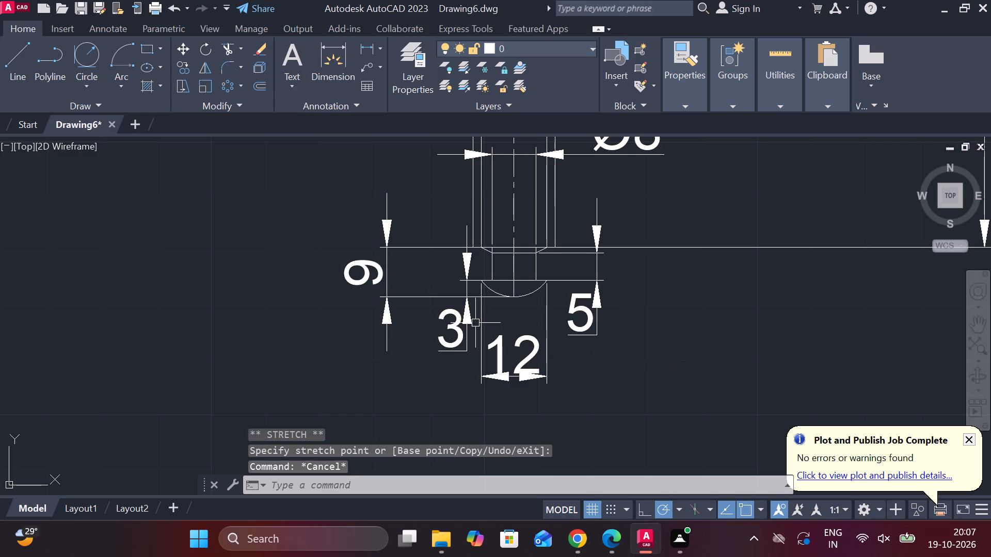
# Move the rounded tip's height dimension slightly farther left, away from the tip width dimension.
pyautogui.click(463, 320)
pyautogui.click(465, 297)
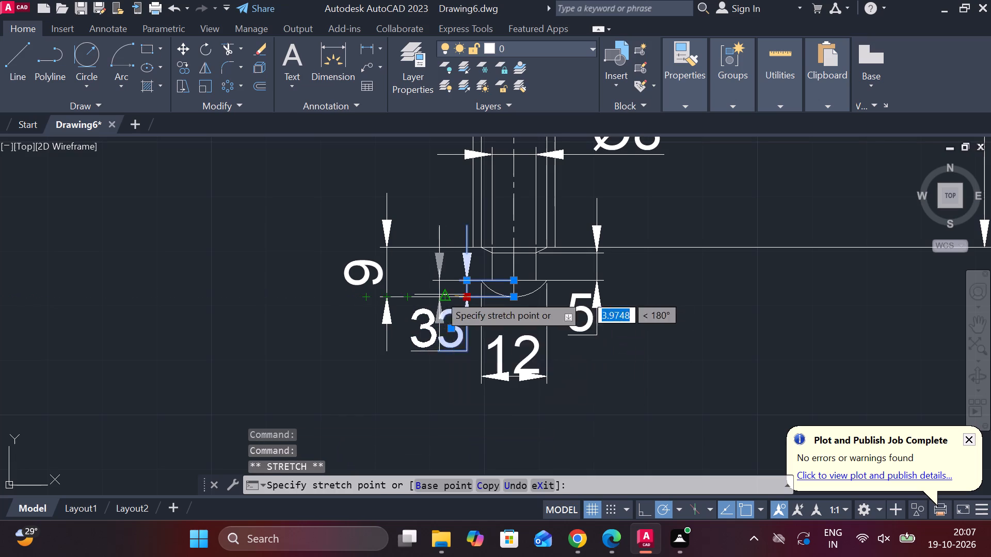
pyautogui.click(439, 294)
pyautogui.press('Escape')
# Edit the rounded tip's width dimension text to read Ø12 by adding the diameter symbol.
pyautogui.scroll(-1, 672, 327)
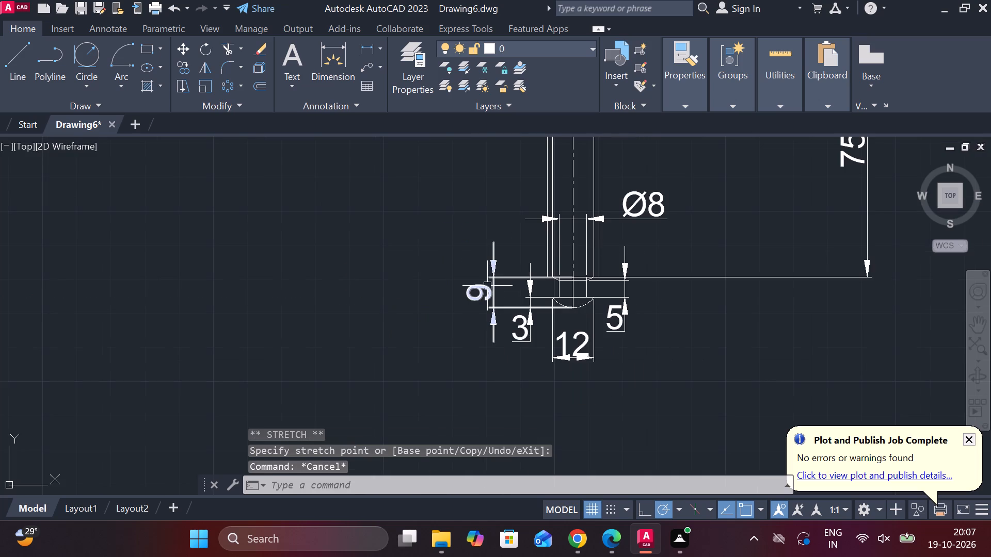
pyautogui.scroll(1, 478, 288)
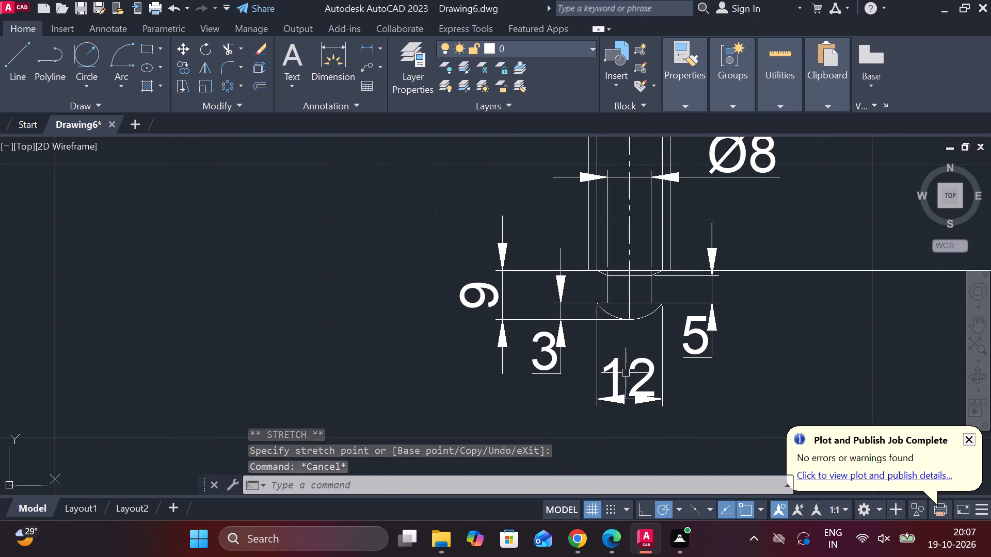
pyautogui.doubleClick(614, 378)
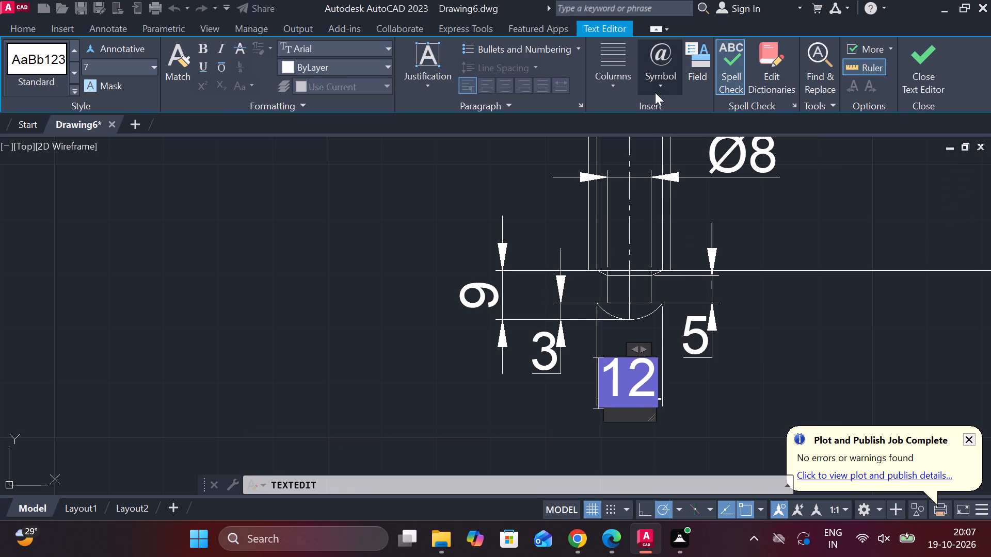
pyautogui.click(657, 84)
pyautogui.click(708, 143)
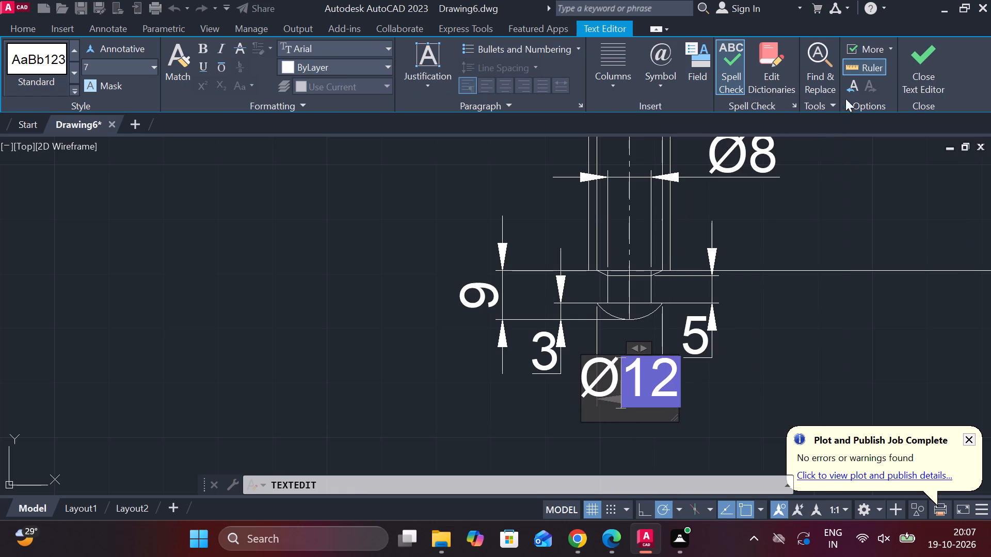
pyautogui.click(936, 68)
pyautogui.scroll(1, 800, 321)
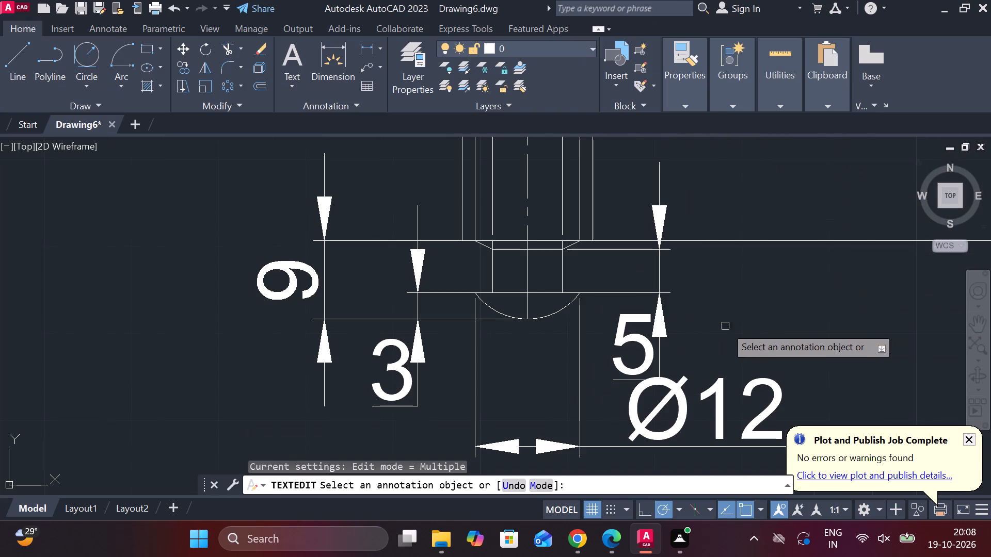
pyautogui.click(660, 334)
pyautogui.scroll(-2, 673, 321)
pyautogui.press('Escape')
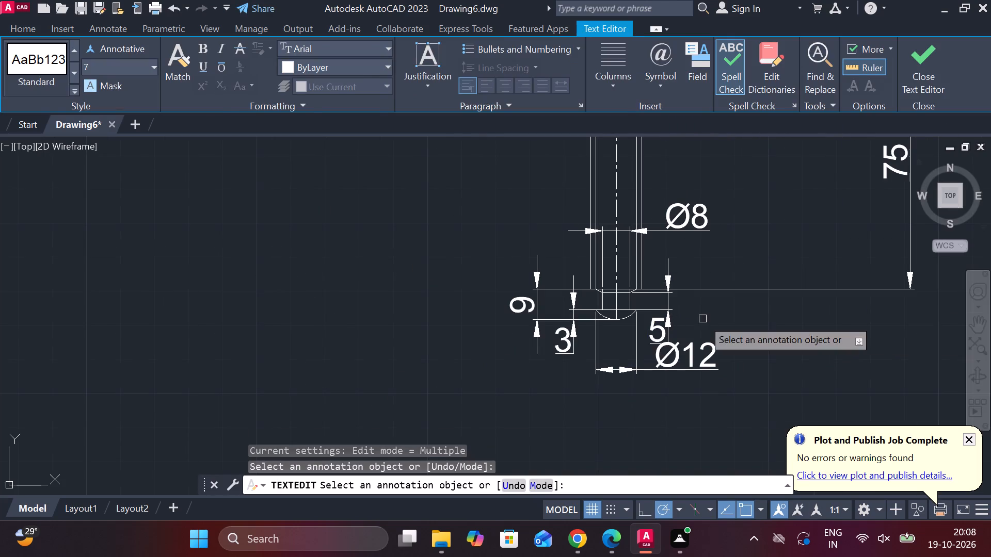
pyautogui.press('Escape')
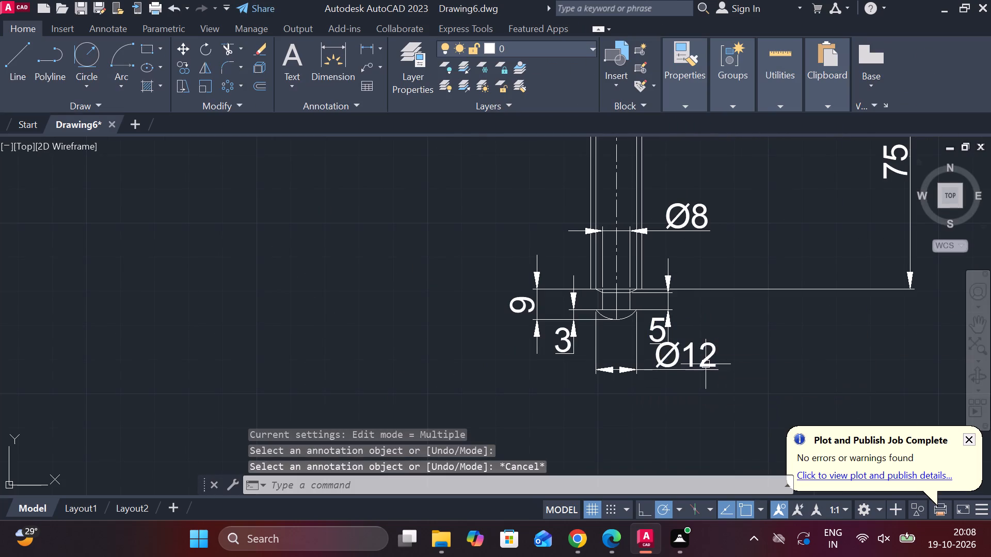
# Move the Ø12 dimension line farther below the tip, clear of the neck height dimension.
pyautogui.click(684, 363)
pyautogui.press('Escape')
pyautogui.click(672, 359)
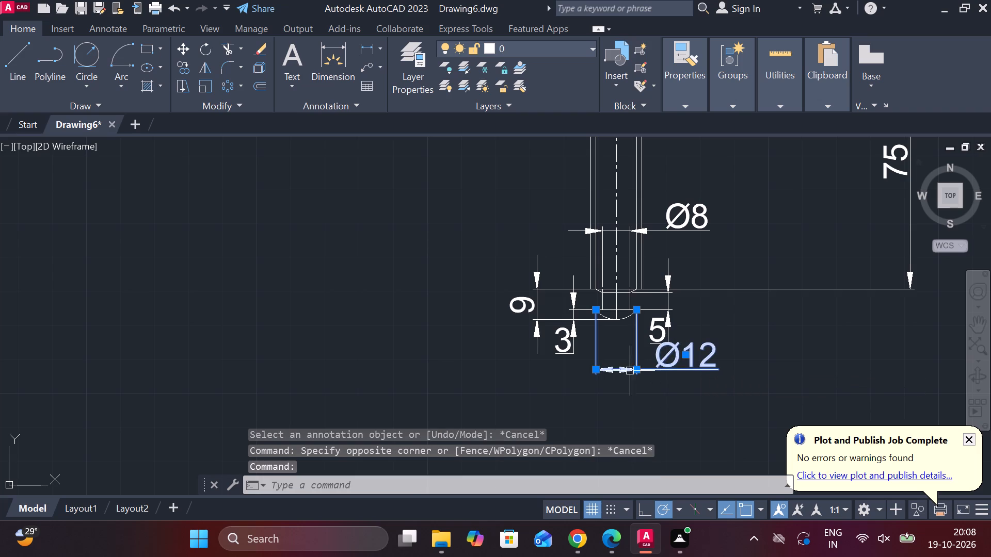
pyautogui.click(634, 371)
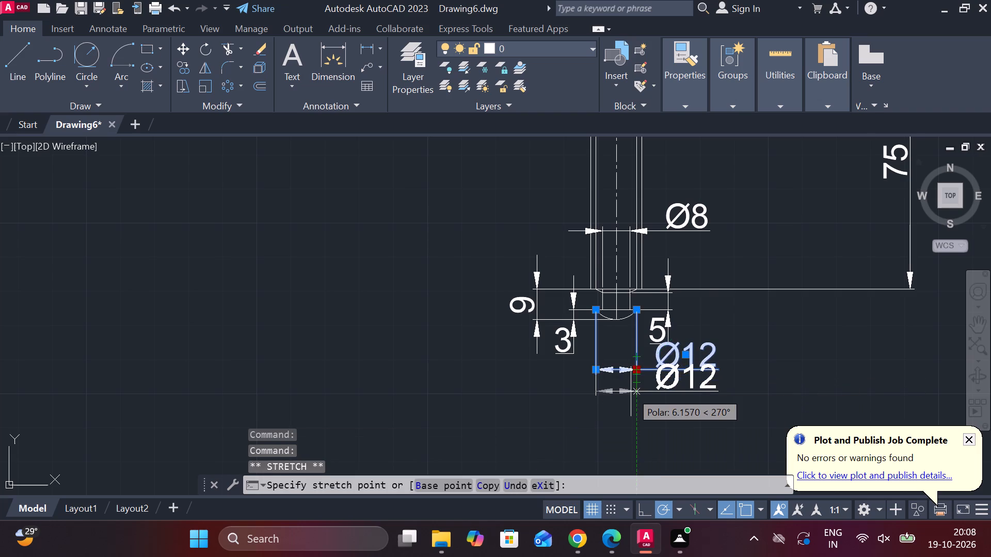
pyautogui.click(631, 392)
pyautogui.press('Escape')
# Move the whole dimensioned clamp screw, including its dimensions and leaders, down beside the clamp body's side view.
pyautogui.scroll(-2, 733, 365)
pyautogui.moveTo(733, 365); pyautogui.dragTo(672, 397, button='middle')
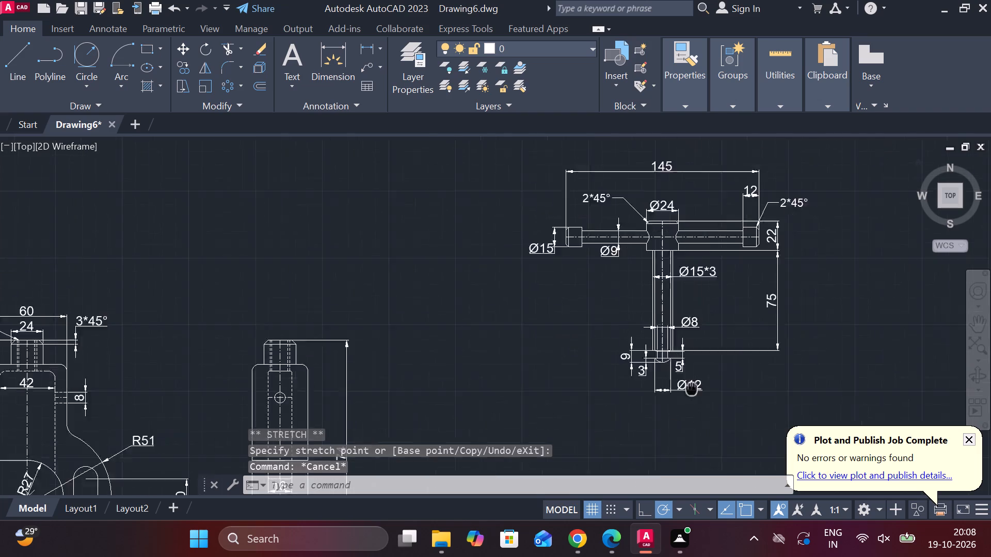
pyautogui.moveTo(672, 397); pyautogui.dragTo(670, 397, button='middle')
pyautogui.scroll(-1, 769, 346)
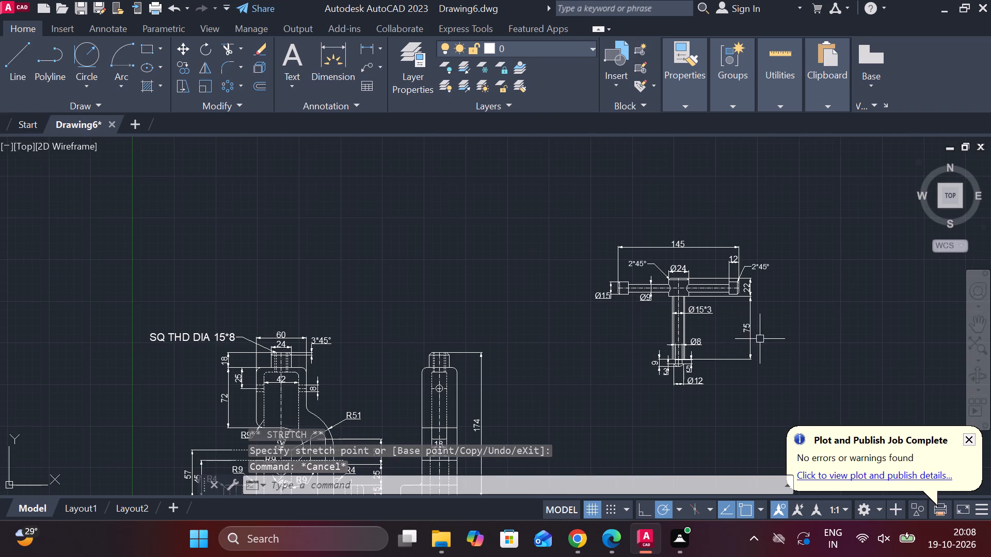
pyautogui.moveTo(751, 338); pyautogui.dragTo(705, 322, button='middle')
pyautogui.scroll(-1, 677, 359)
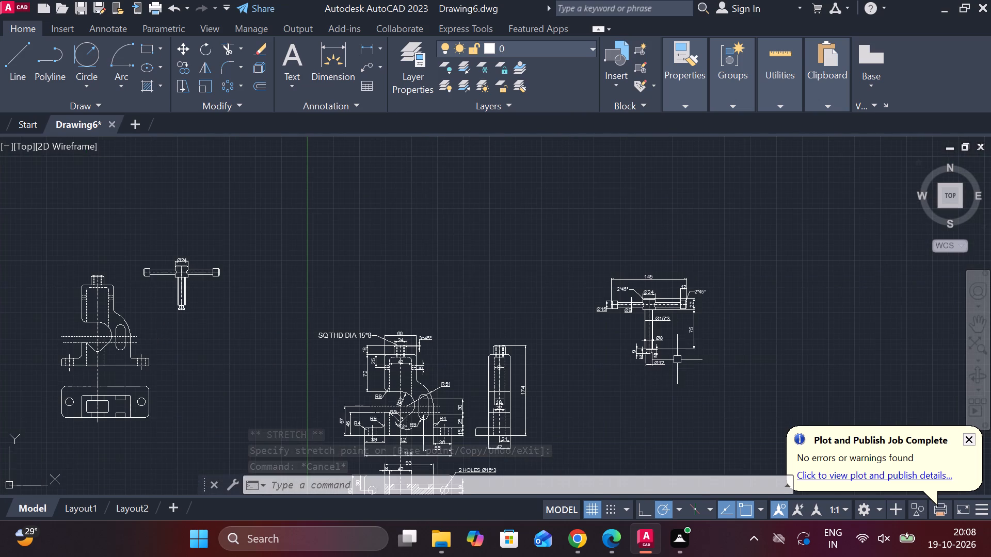
pyautogui.click(569, 257)
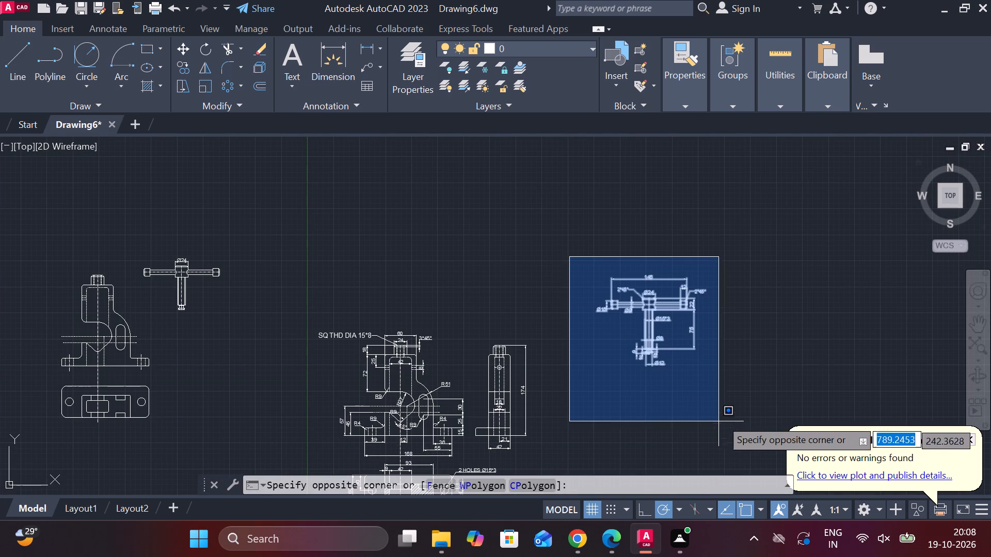
pyautogui.click(732, 394)
pyautogui.press('m')
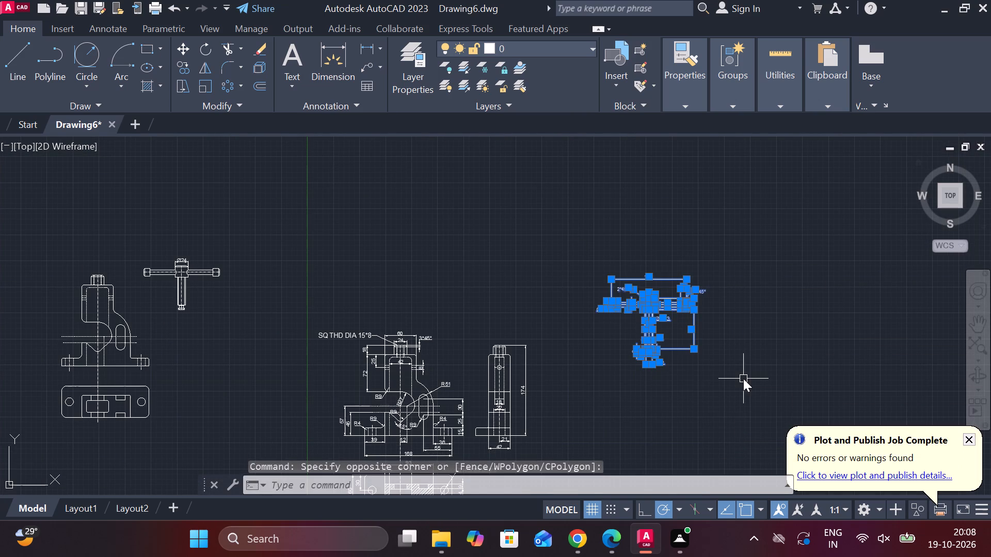
pyautogui.press('Return')
pyautogui.click(737, 348)
pyautogui.moveTo(676, 408); pyautogui.dragTo(677, 406, button='middle')
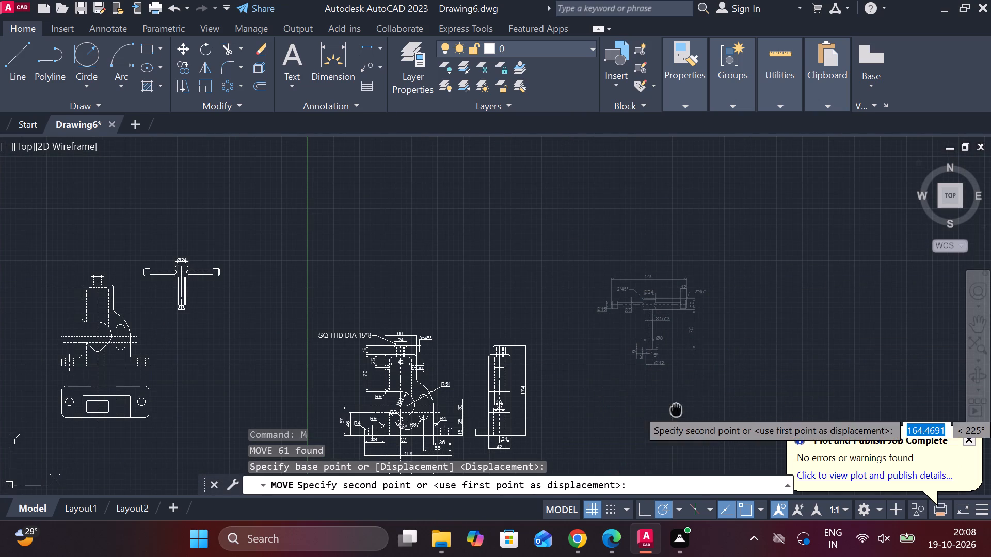
pyautogui.moveTo(677, 406); pyautogui.dragTo(681, 387, button='middle')
pyautogui.scroll(1, 683, 396)
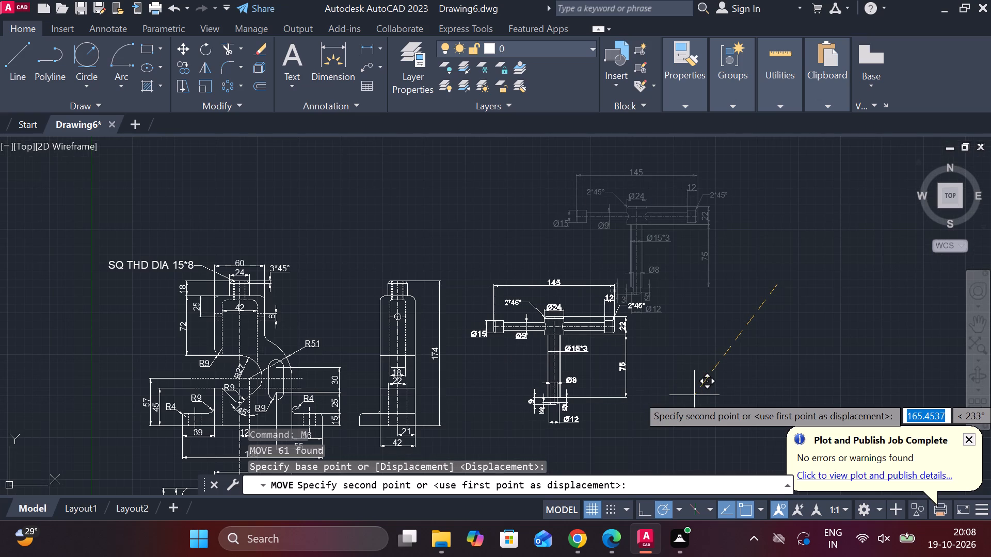
pyautogui.click(694, 395)
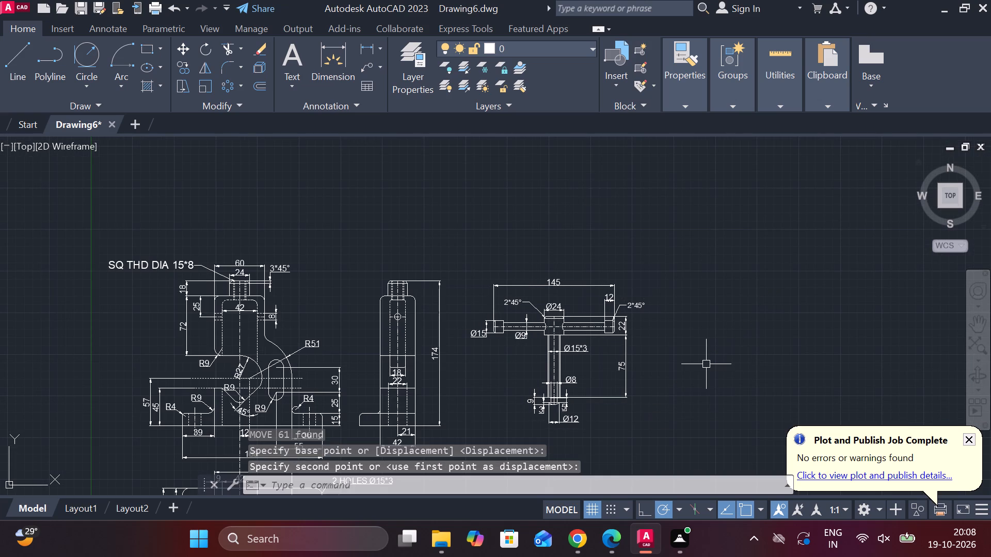
# Add a multileader reading 6 that points to the top of the handle's left end cap, entering text height 8.
pyautogui.scroll(2, 581, 307)
pyautogui.moveTo(618, 313); pyautogui.dragTo(633, 308, button='middle')
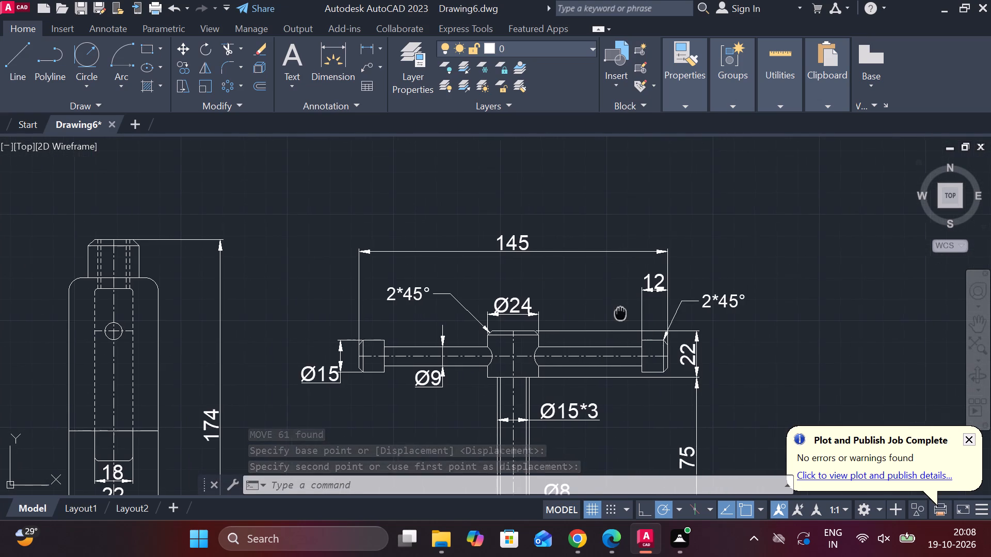
pyautogui.moveTo(633, 308); pyautogui.dragTo(660, 292, button='middle')
pyautogui.moveTo(540, 325); pyautogui.dragTo(592, 364, button='middle')
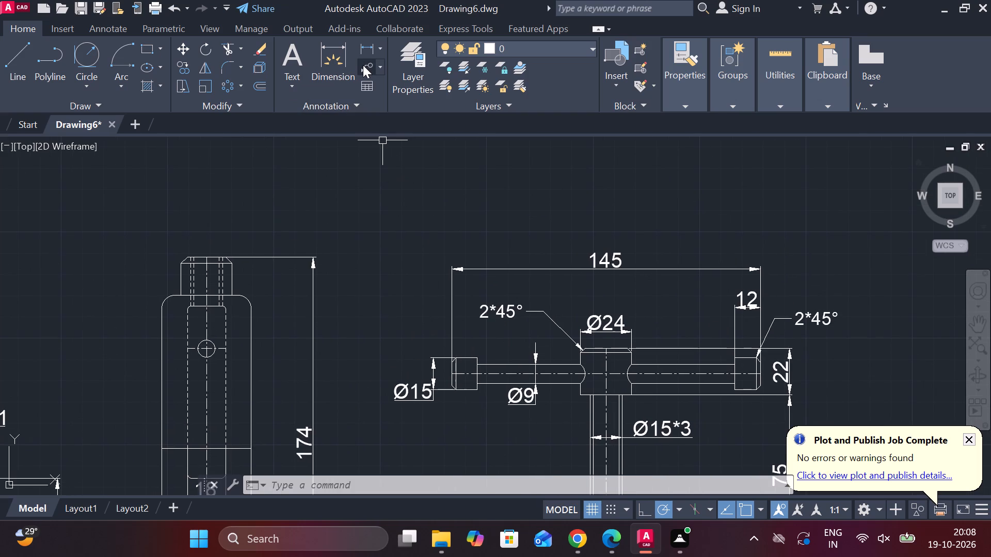
pyautogui.click(363, 65)
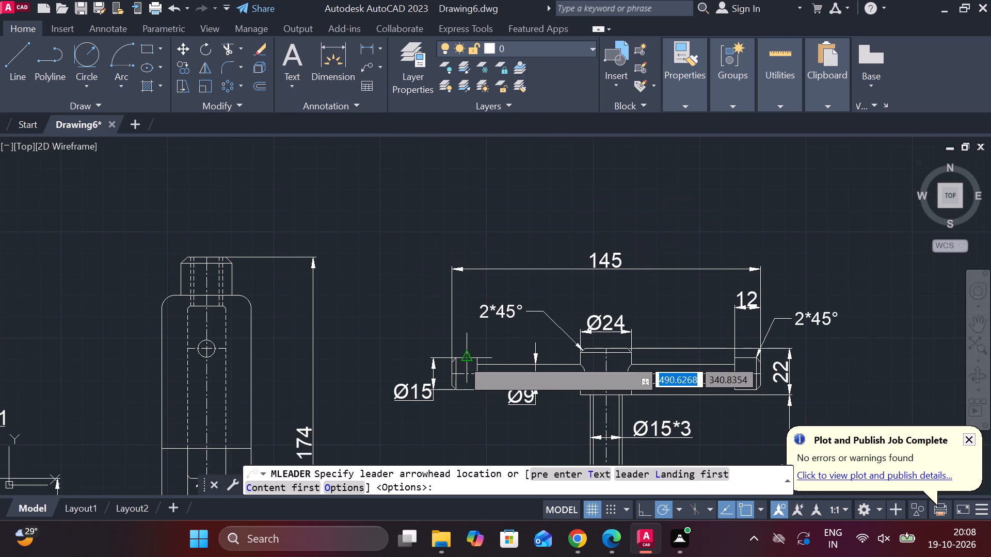
pyautogui.click(462, 359)
pyautogui.click(417, 310)
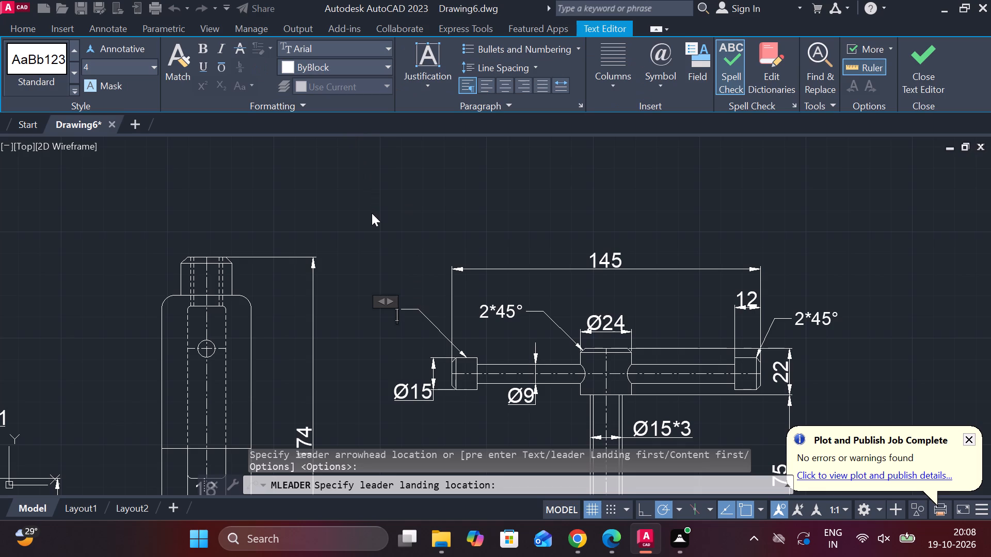
pyautogui.press('6')
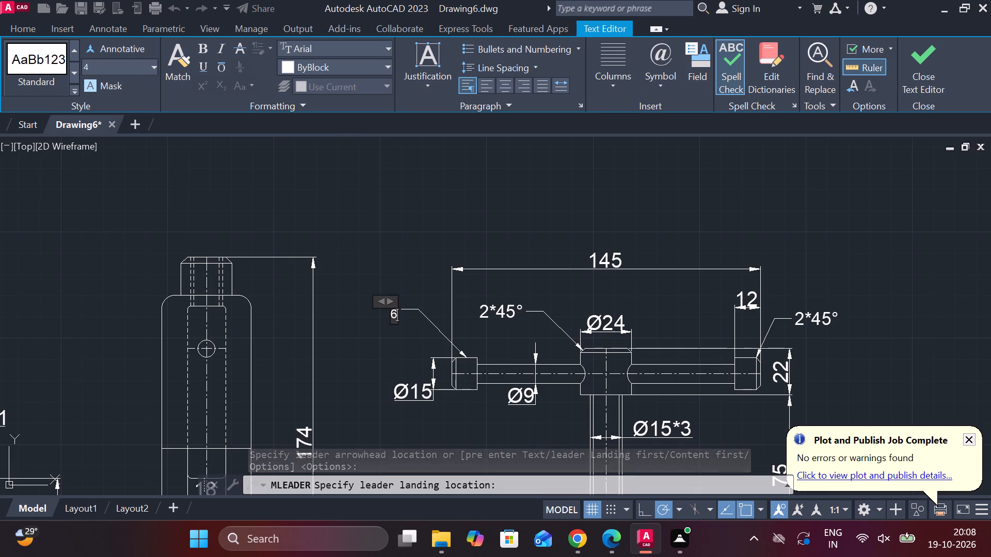
pyautogui.moveTo(142, 69); pyautogui.dragTo(137, 69)
pyautogui.press('8')
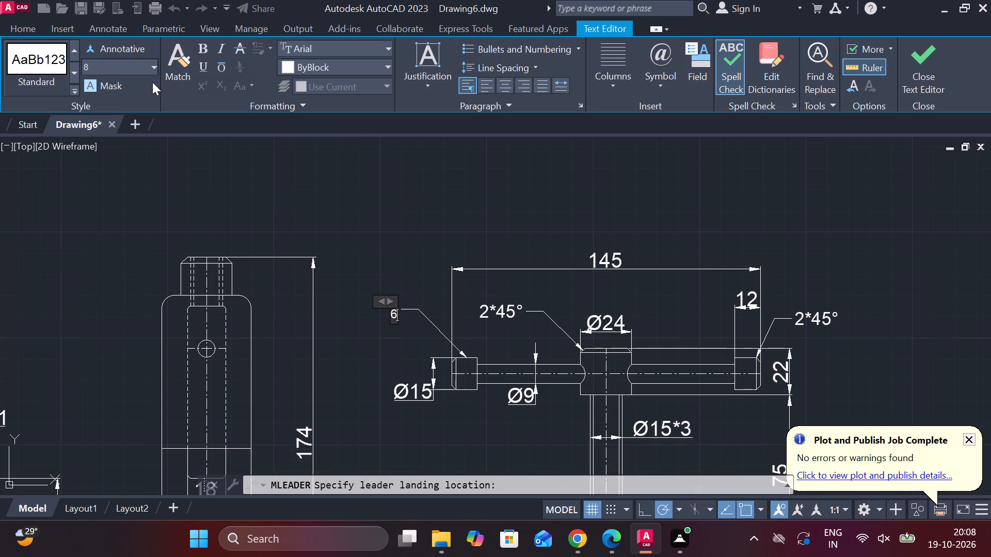
pyautogui.press('Return')
pyautogui.scroll(1, 386, 306)
pyautogui.moveTo(404, 325); pyautogui.dragTo(385, 325)
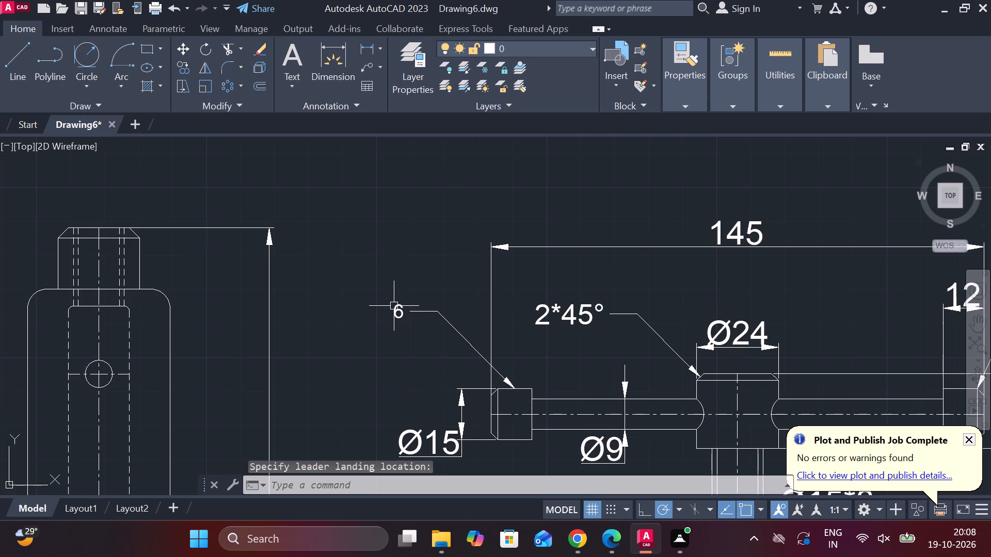
pyautogui.press('Escape')
# Set the text height of the leader label 6 to 9.
pyautogui.doubleClick(397, 306)
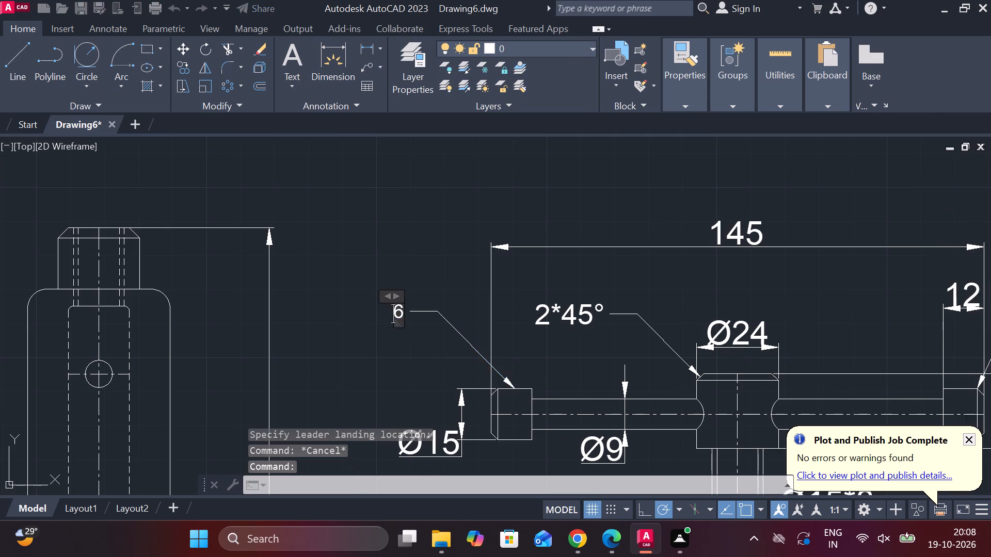
pyautogui.scroll(2, 397, 306)
pyautogui.moveTo(406, 332); pyautogui.dragTo(389, 328)
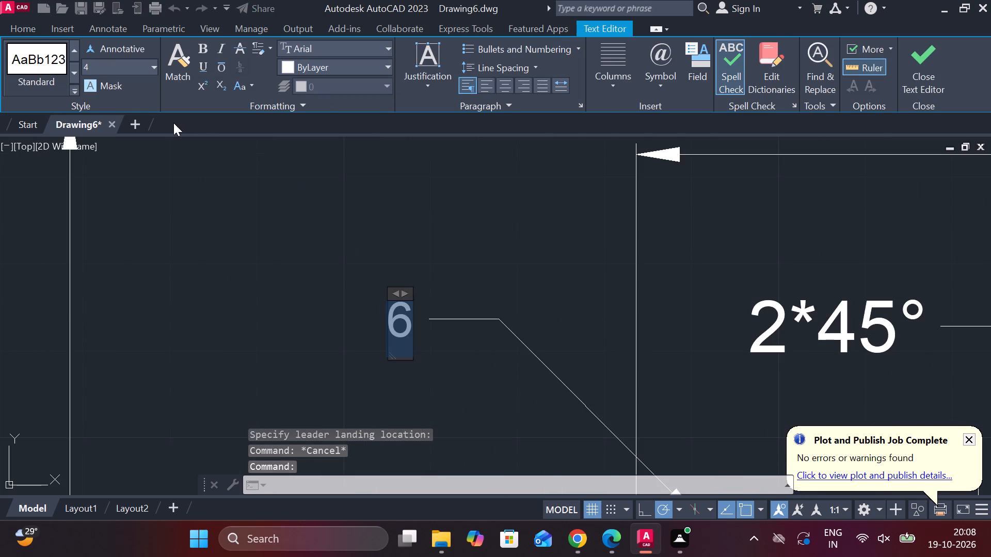
pyautogui.click(151, 70)
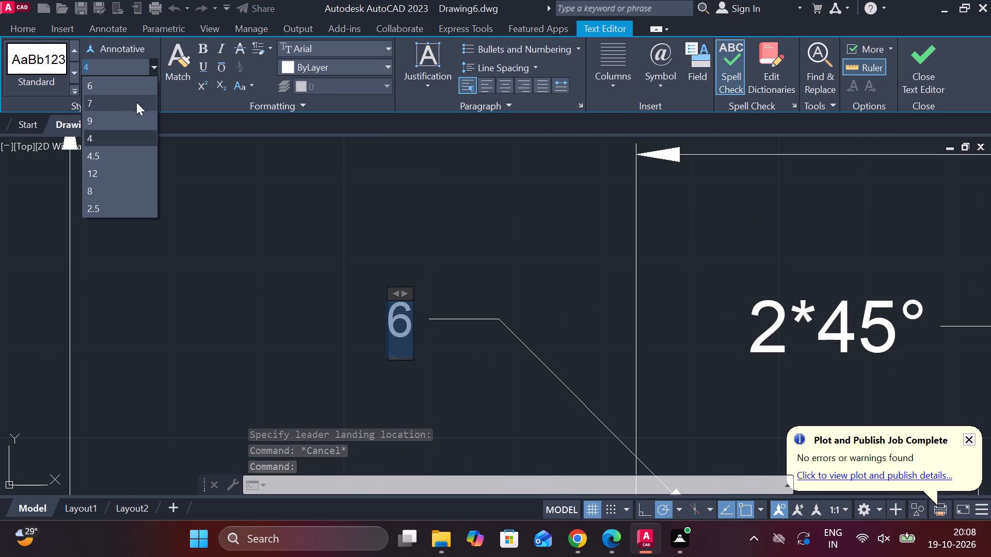
pyautogui.click(109, 119)
pyautogui.scroll(-2, 360, 237)
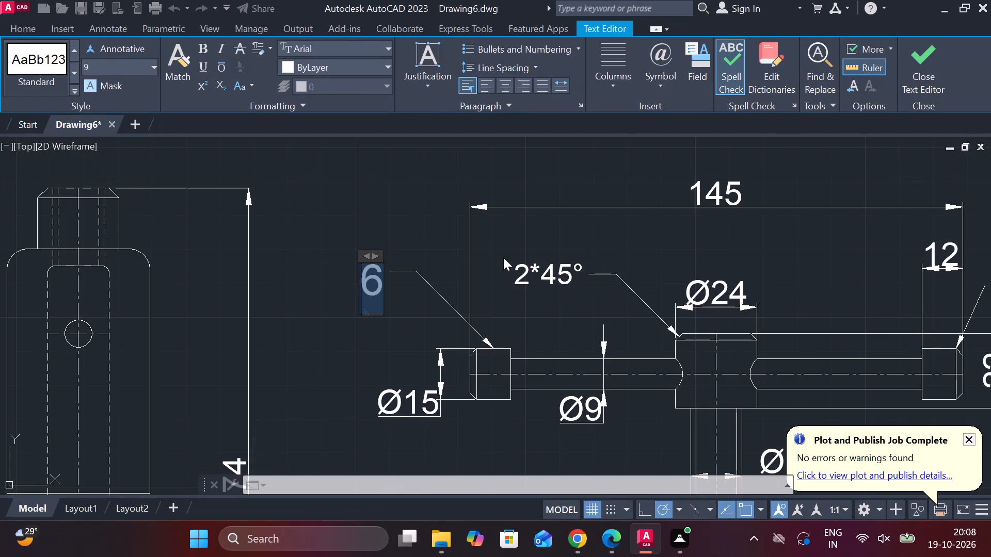
pyautogui.click(942, 80)
# Add a multileader reading 5 with text height 8, pointing to the handle bar just left of the screw head and landing above the 145 dimension.
pyautogui.scroll(-2, 538, 259)
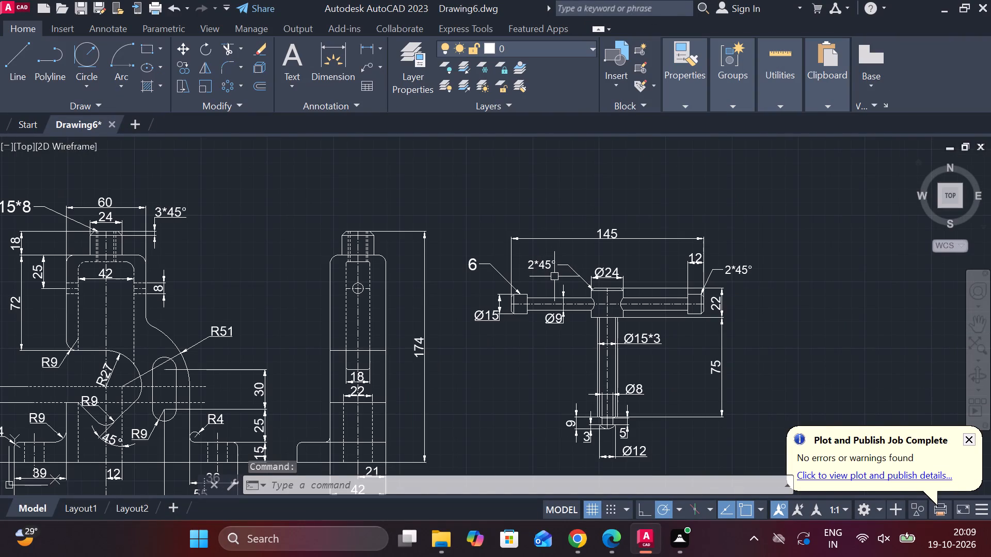
pyautogui.scroll(1, 554, 287)
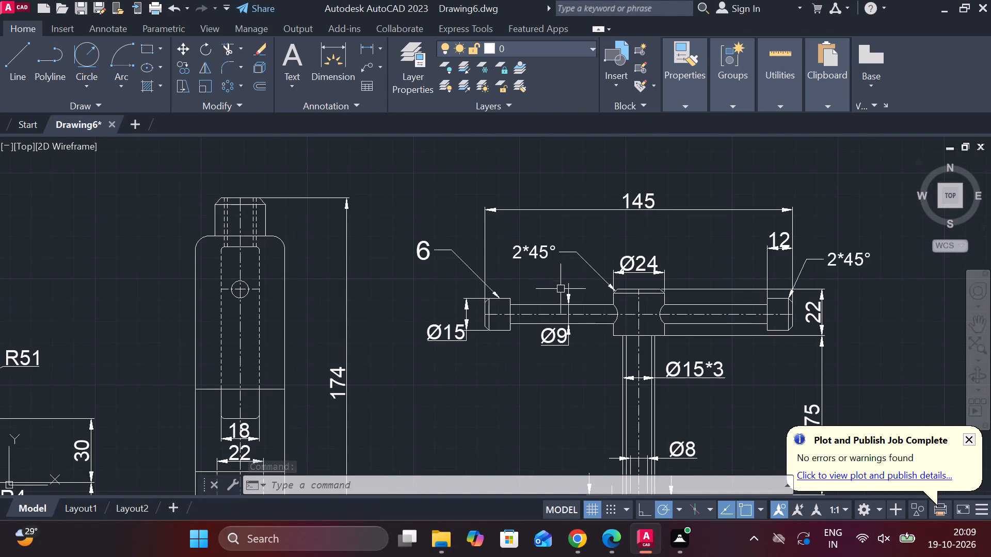
pyautogui.click(368, 66)
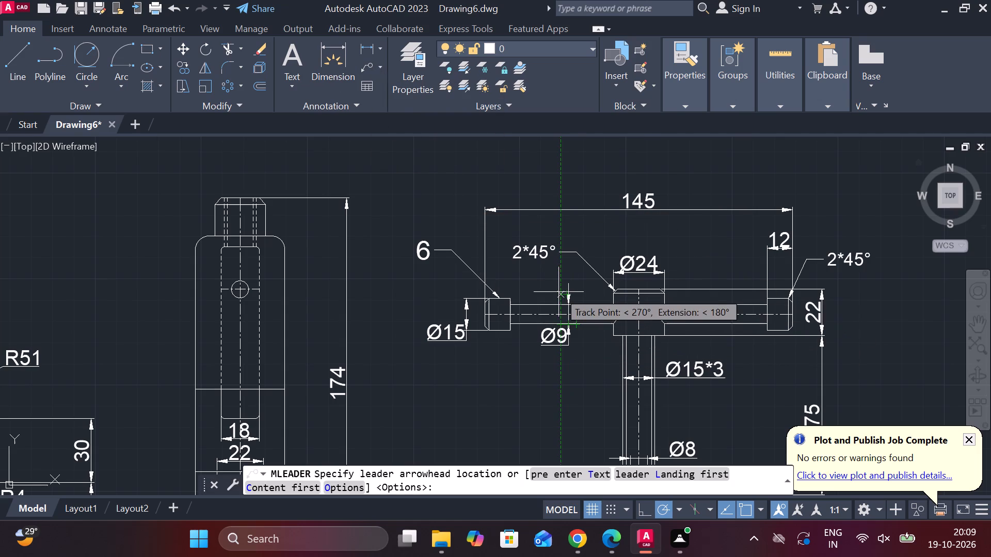
pyautogui.click(586, 297)
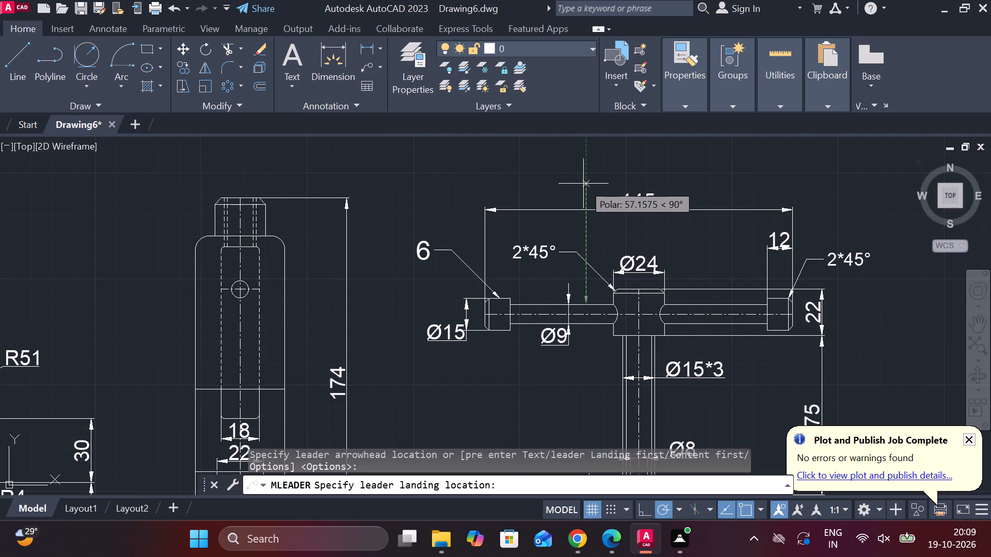
pyautogui.click(584, 177)
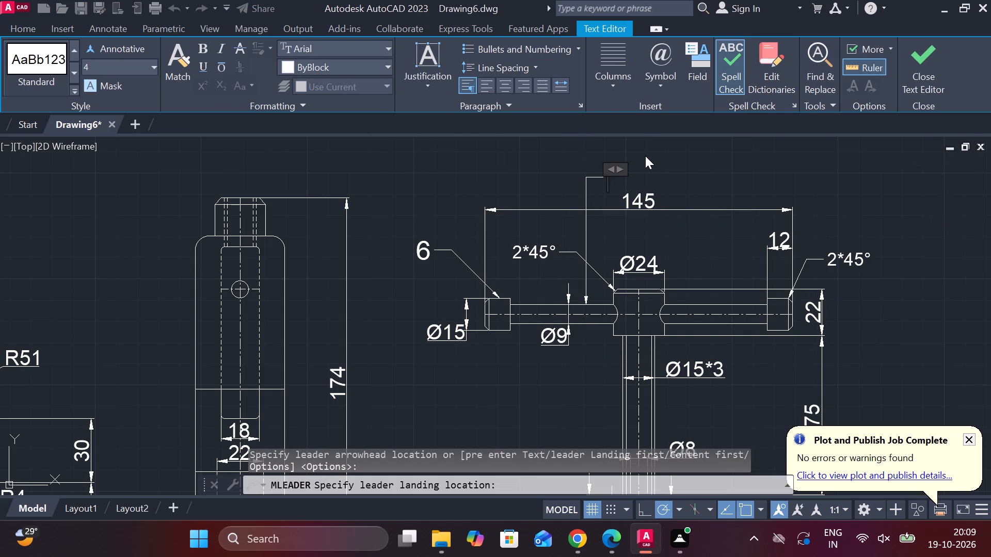
pyautogui.click(130, 62)
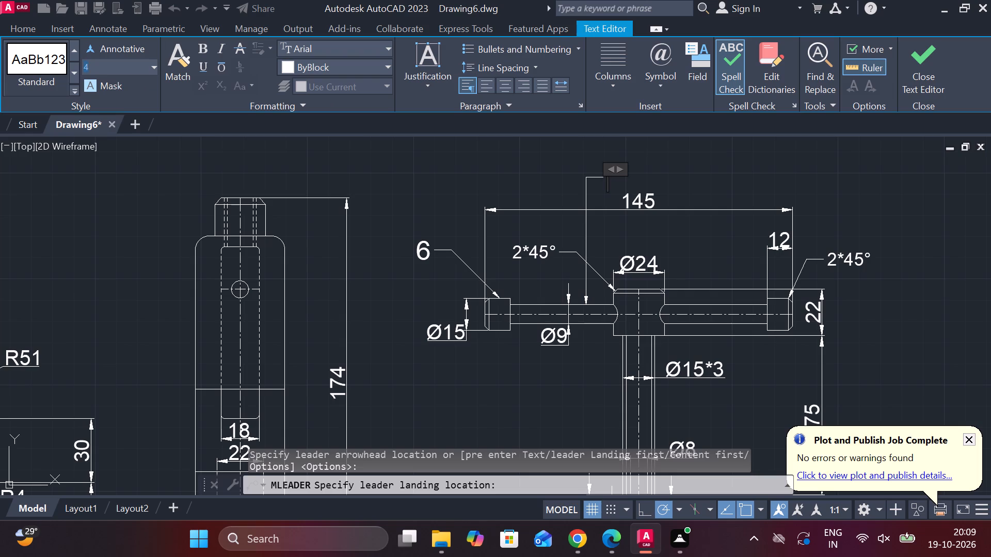
pyautogui.press('8')
pyautogui.press('Return')
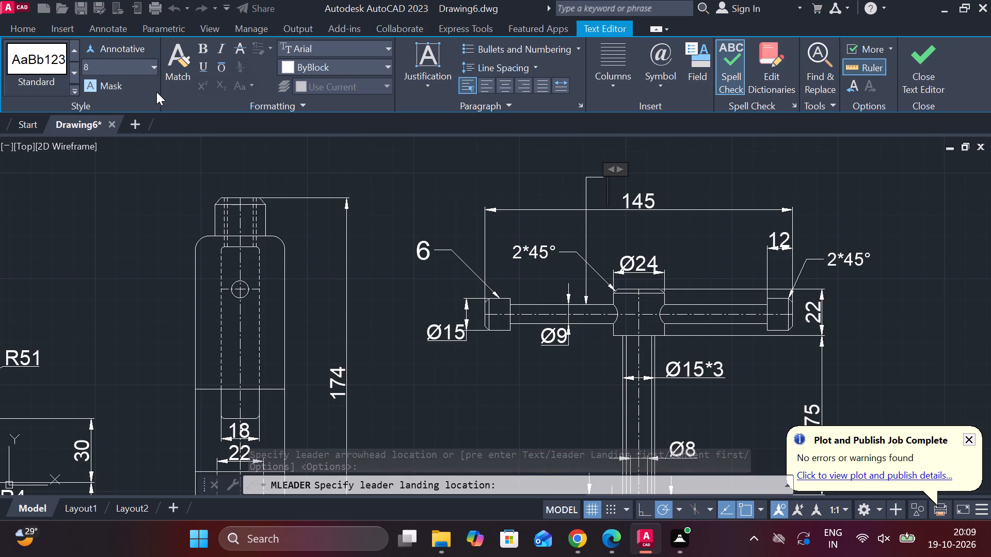
pyautogui.press('5')
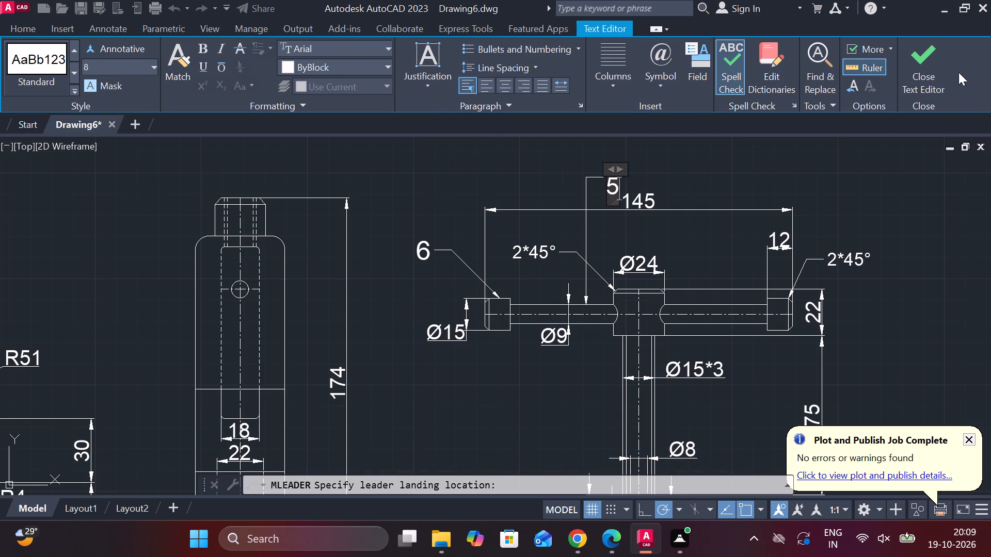
pyautogui.click(940, 64)
# Shift the landing of leader 5 slightly left so that its leader line slants towards the handle bar.
pyautogui.scroll(1, 600, 191)
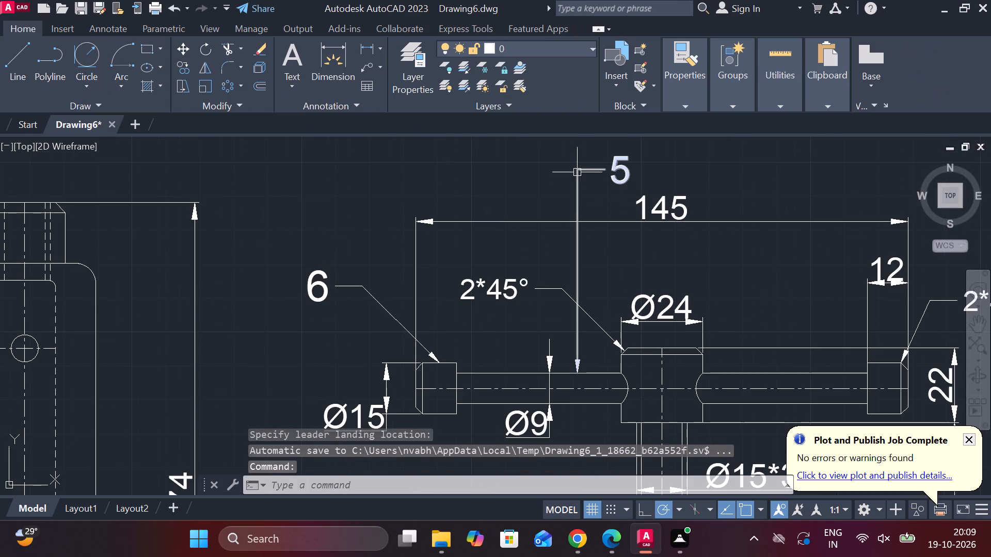
pyautogui.click(585, 169)
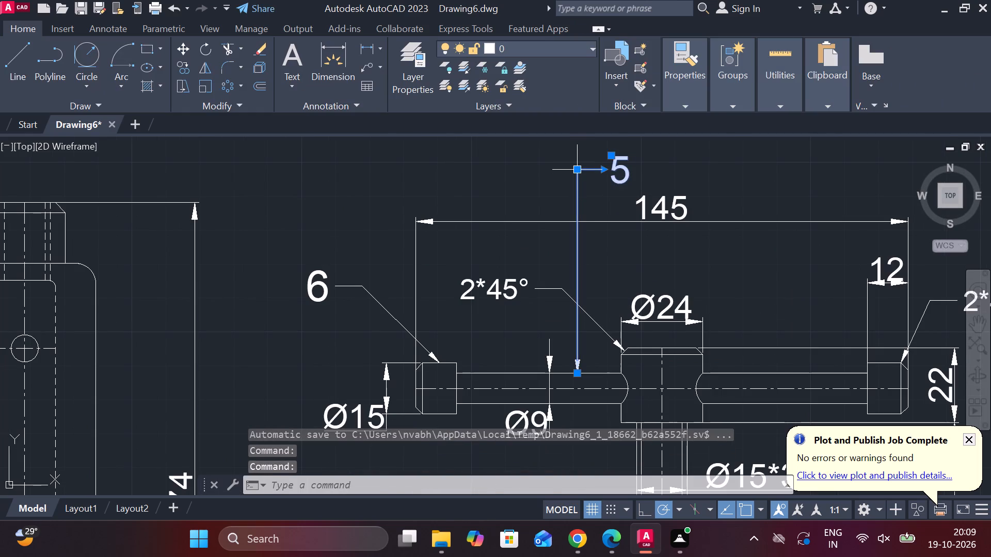
pyautogui.click(577, 171)
pyautogui.click(557, 177)
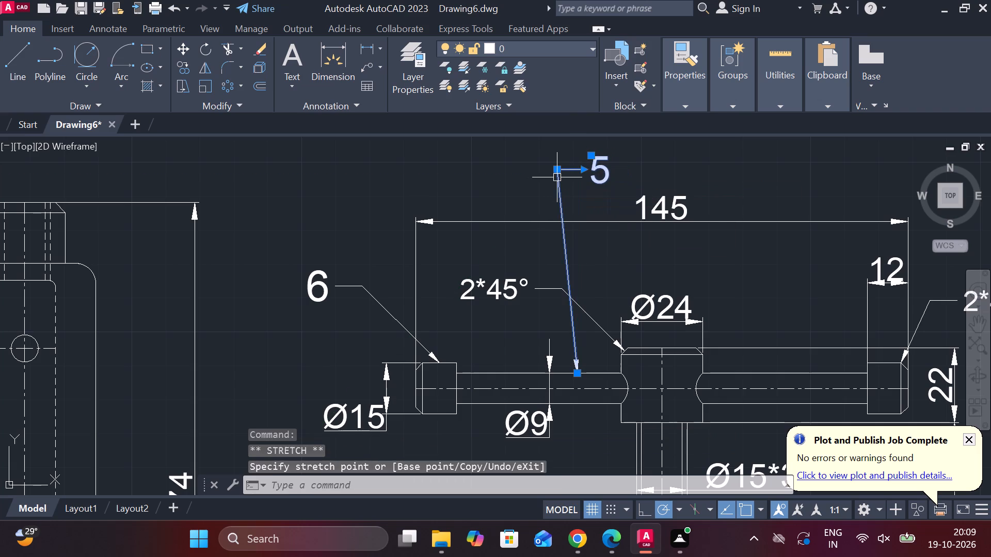
pyautogui.press('Escape')
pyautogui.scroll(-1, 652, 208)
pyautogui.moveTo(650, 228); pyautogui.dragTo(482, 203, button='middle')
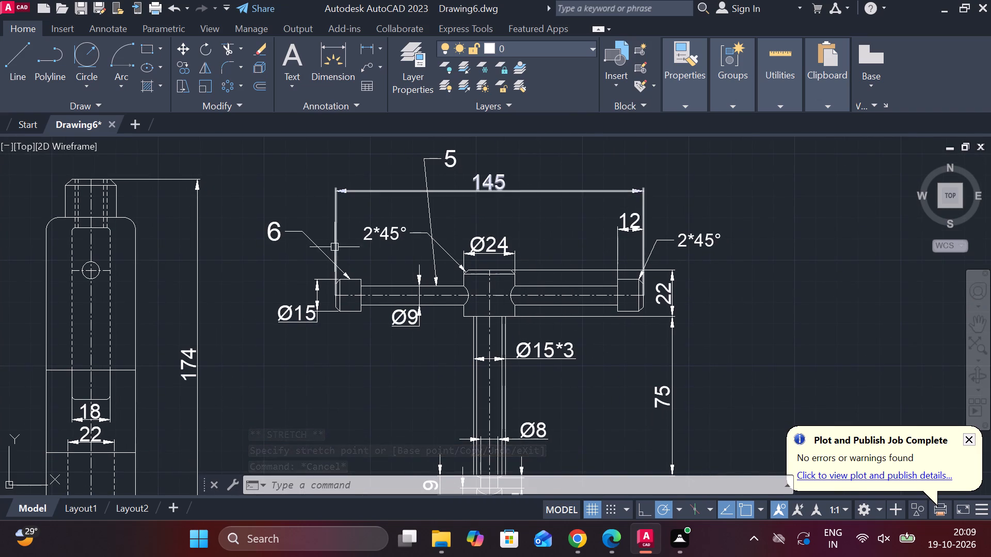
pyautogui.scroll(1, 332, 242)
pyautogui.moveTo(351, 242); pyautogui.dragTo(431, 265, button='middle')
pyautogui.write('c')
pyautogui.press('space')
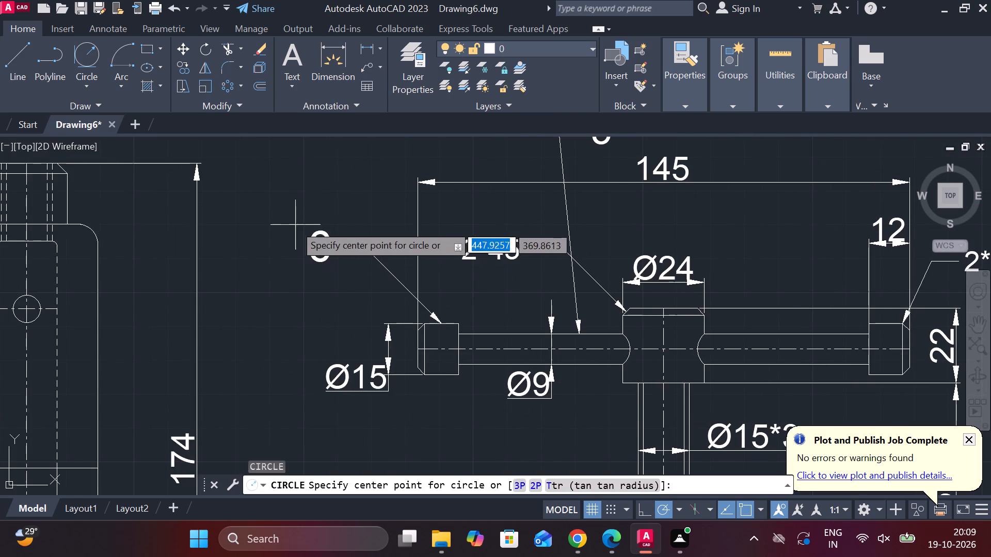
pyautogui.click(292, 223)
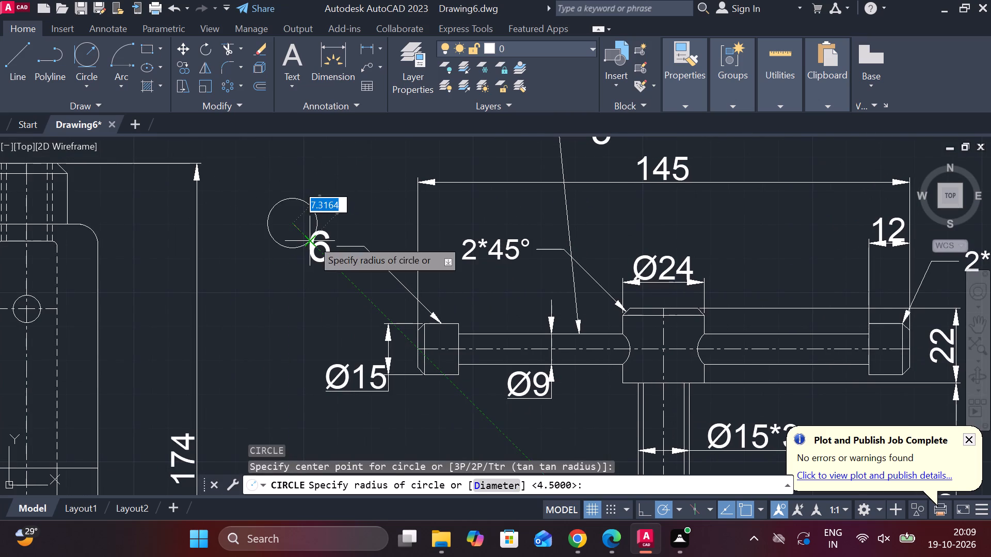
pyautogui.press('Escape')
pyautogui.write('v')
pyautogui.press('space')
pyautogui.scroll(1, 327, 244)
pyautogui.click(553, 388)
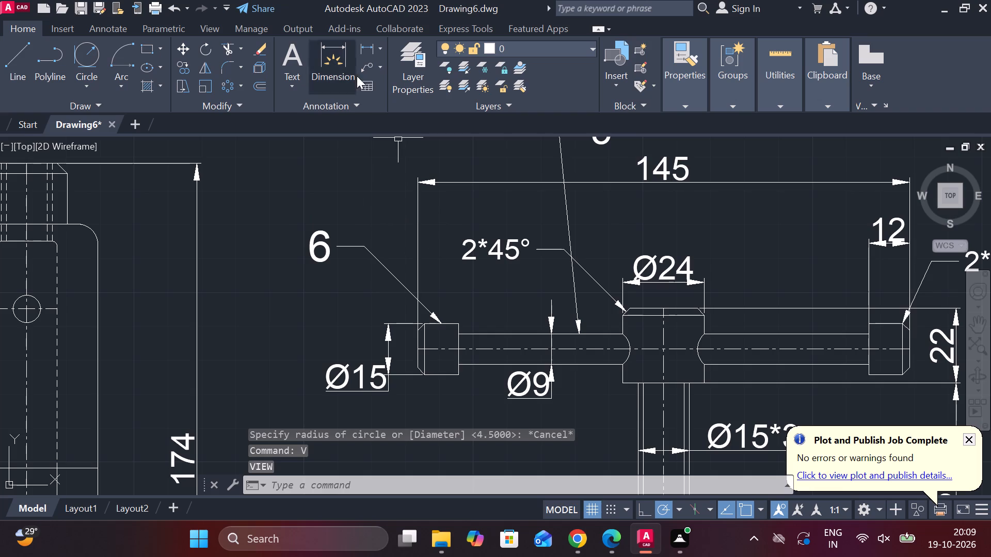
# Add a multileader reading 4 with text height 8, pointing horizontally to the left edge of the screw shank between the Ø15*3 and Ø8 dimensions.
pyautogui.click(373, 67)
pyautogui.moveTo(557, 362); pyautogui.dragTo(519, 208, button='middle')
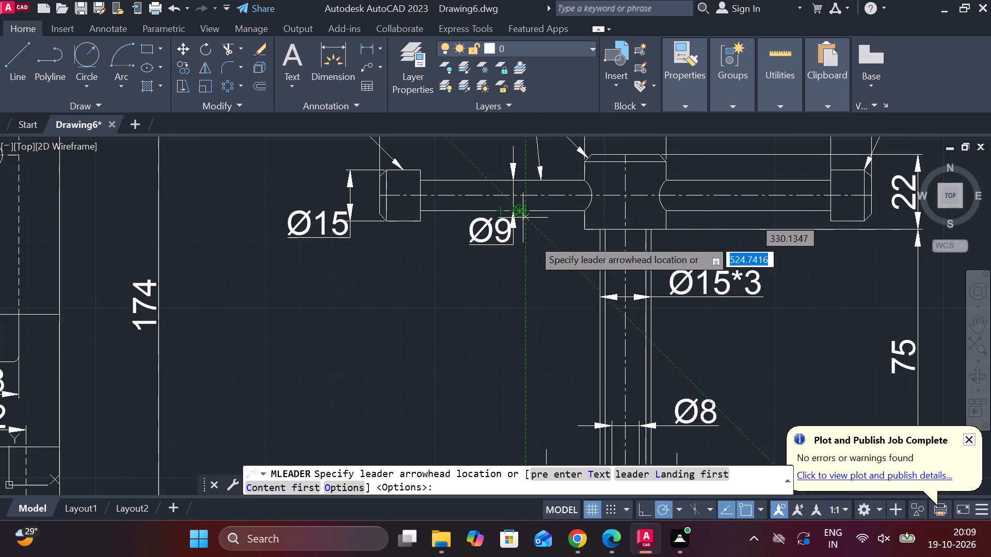
pyautogui.click(593, 333)
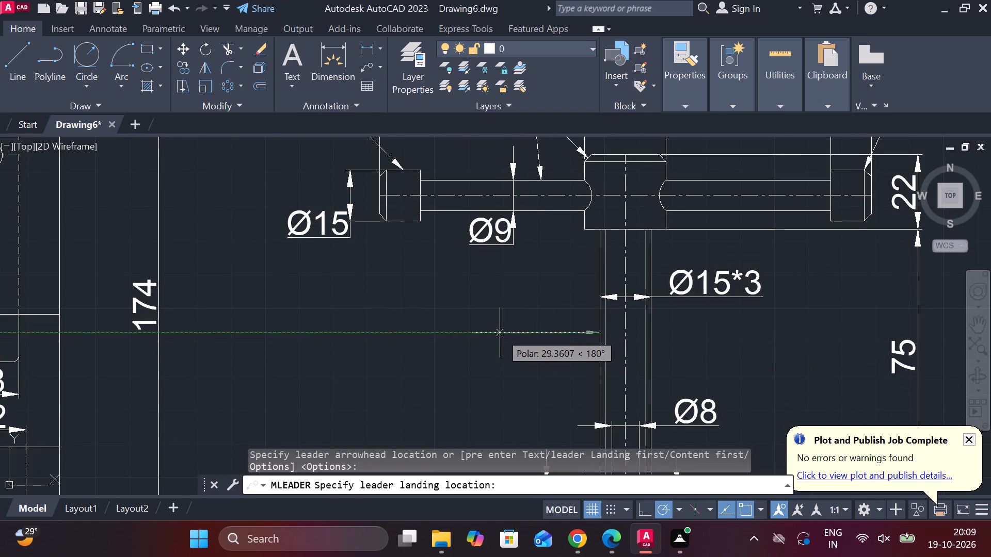
pyautogui.click(496, 333)
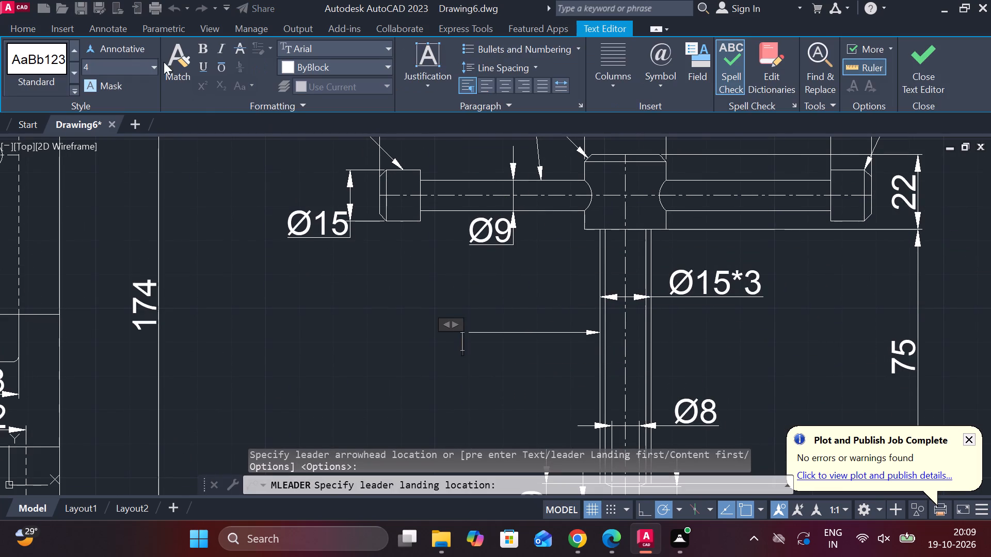
pyautogui.click(129, 62)
pyautogui.press('8')
pyautogui.press('Return')
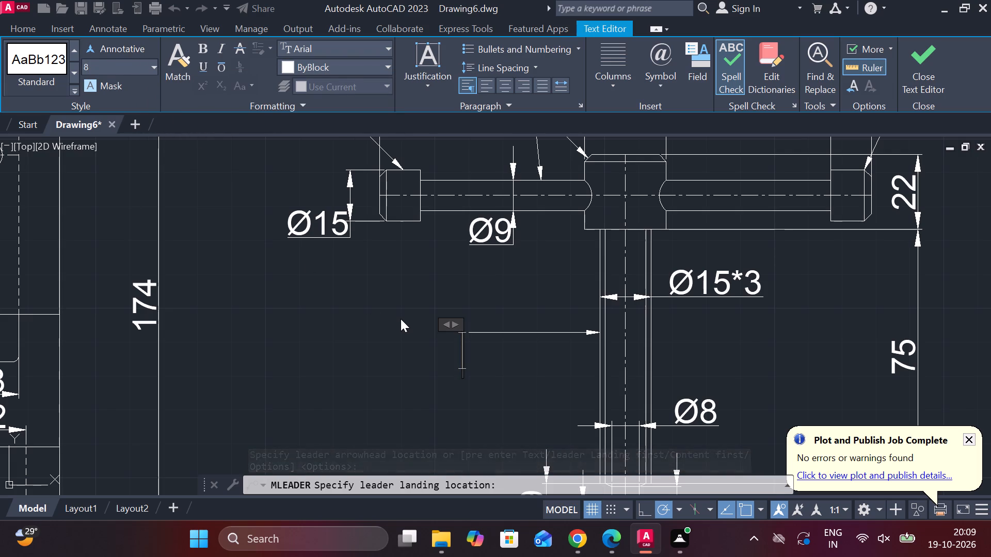
pyautogui.press('4')
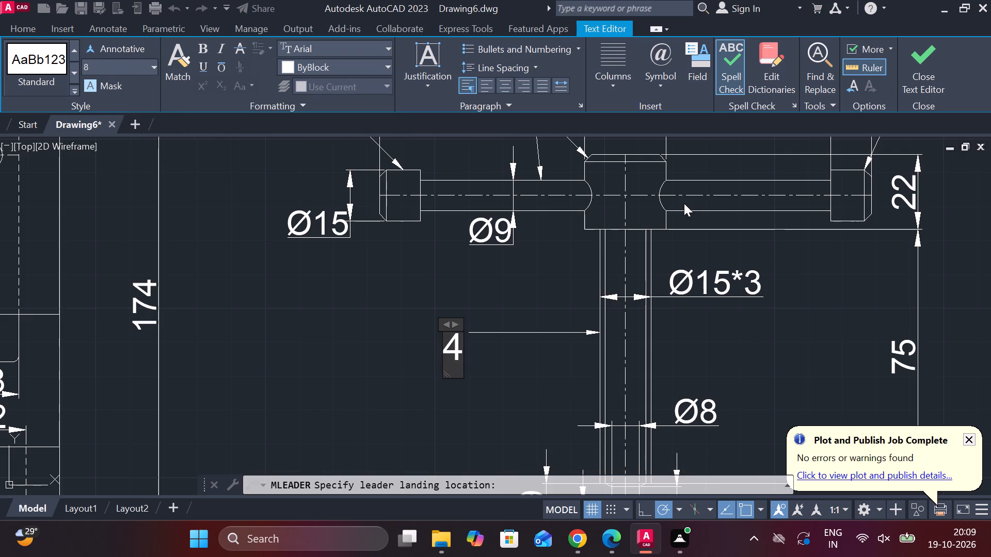
pyautogui.click(907, 67)
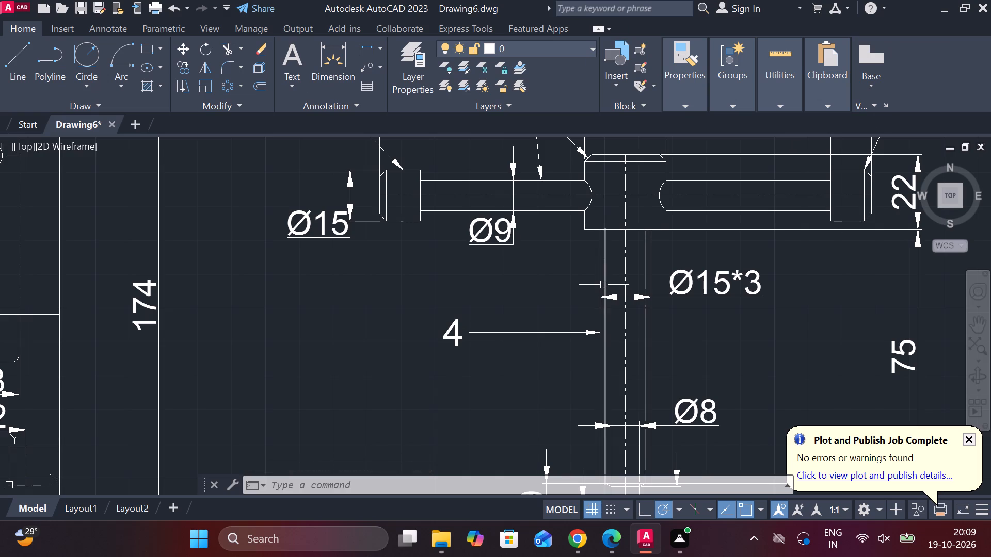
# Draw a freehand circle just below the leader label 4, slightly larger than the number.
pyautogui.scroll(-2, 614, 294)
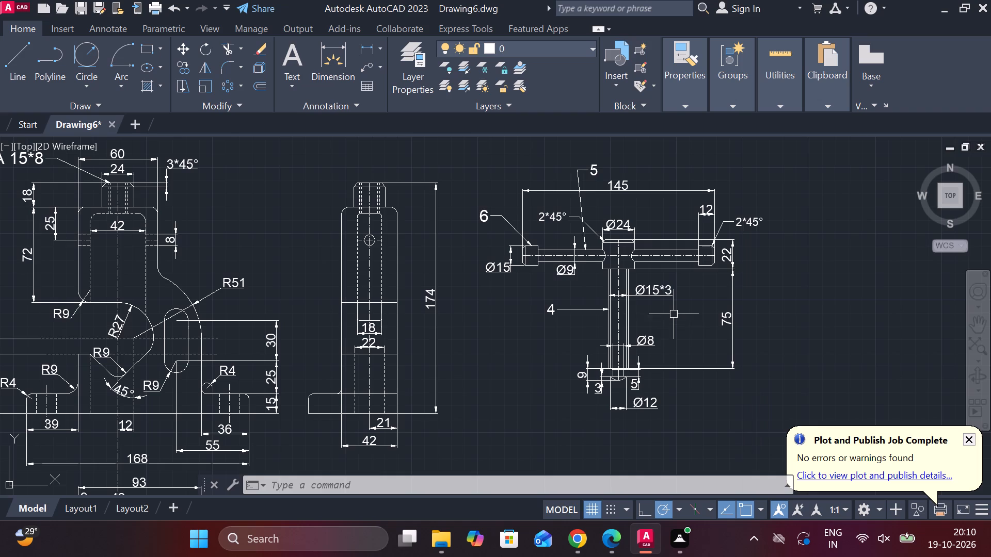
pyautogui.scroll(1, 533, 320)
pyautogui.press('Escape')
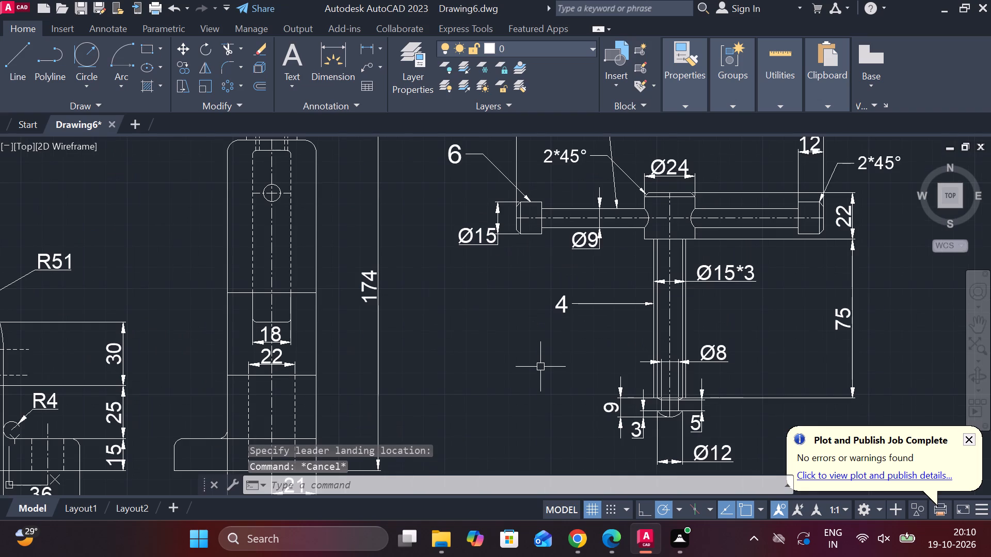
pyautogui.write('c')
pyautogui.press('space')
pyautogui.scroll(2, 554, 331)
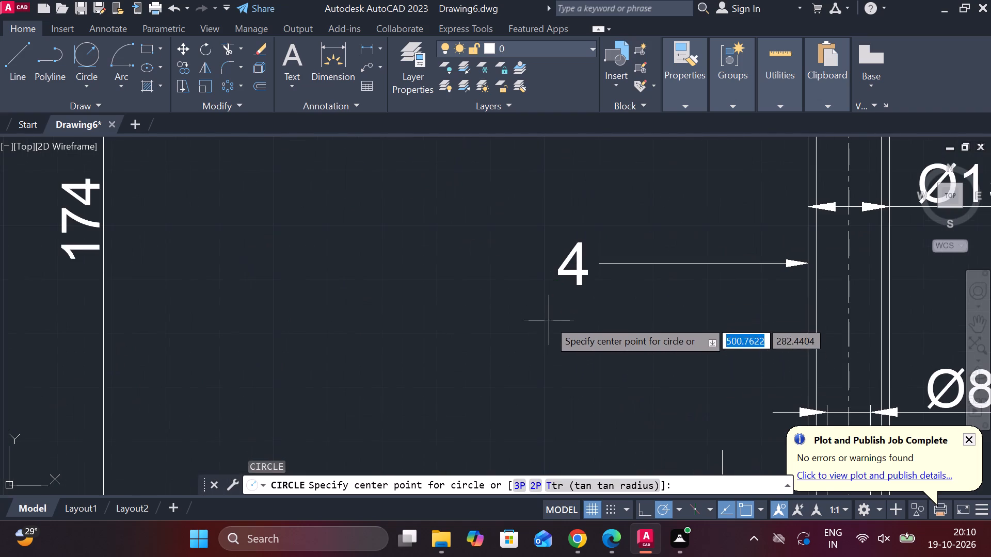
pyautogui.click(565, 339)
pyautogui.click(600, 350)
pyautogui.press('Escape')
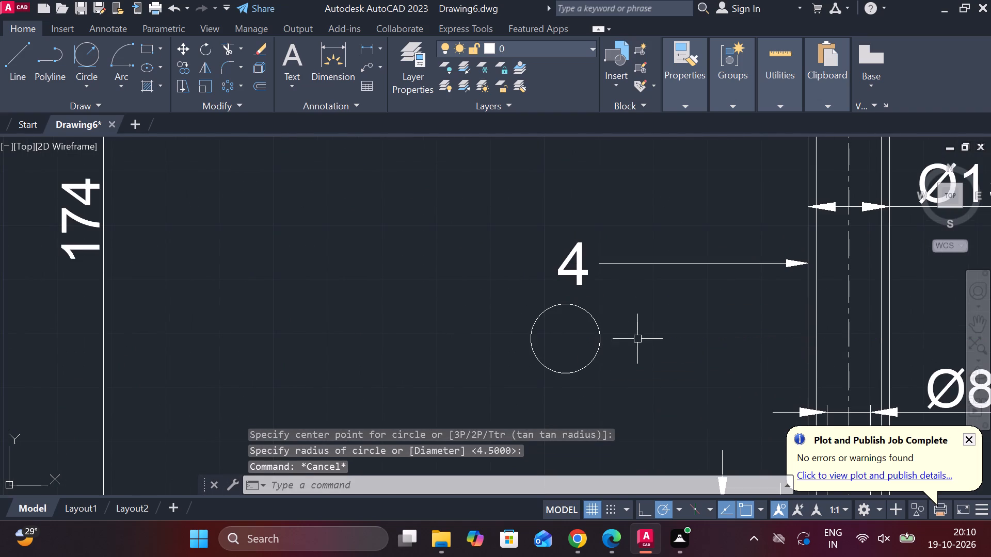
# Move the circle from its centre so that it surrounds the leader label 4.
pyautogui.click(604, 341)
pyautogui.press('Escape')
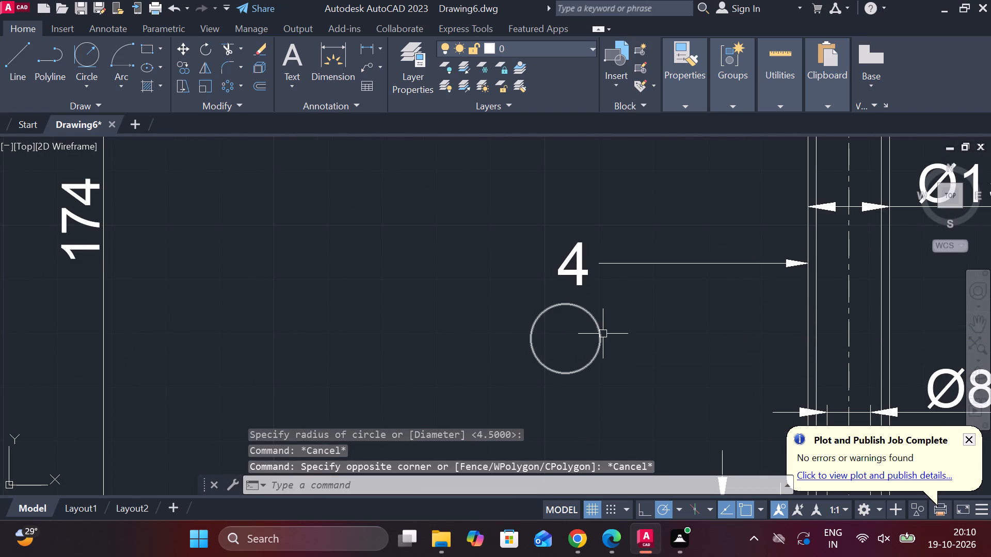
pyautogui.click(603, 334)
pyautogui.press('m')
pyautogui.press('Return')
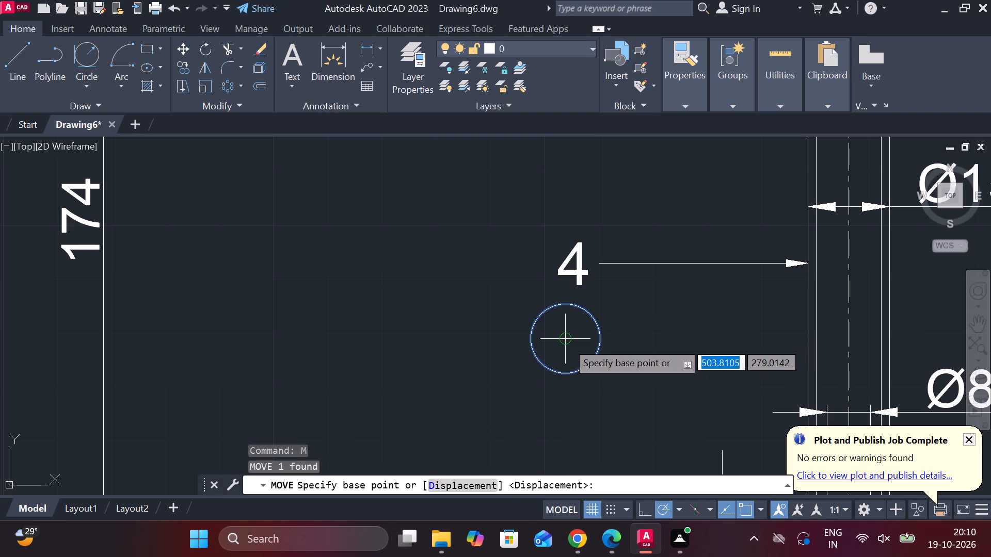
pyautogui.click(567, 340)
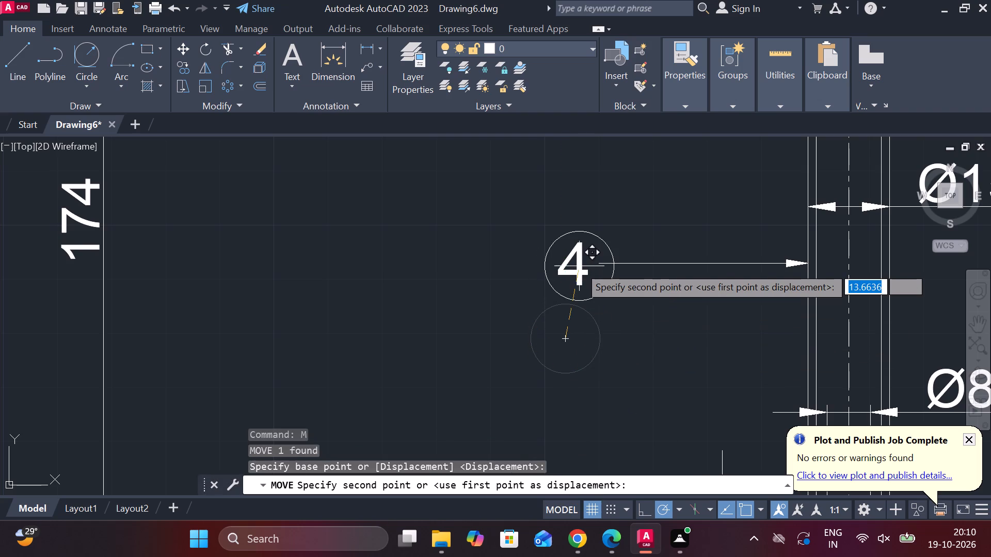
pyautogui.scroll(2, 541, 259)
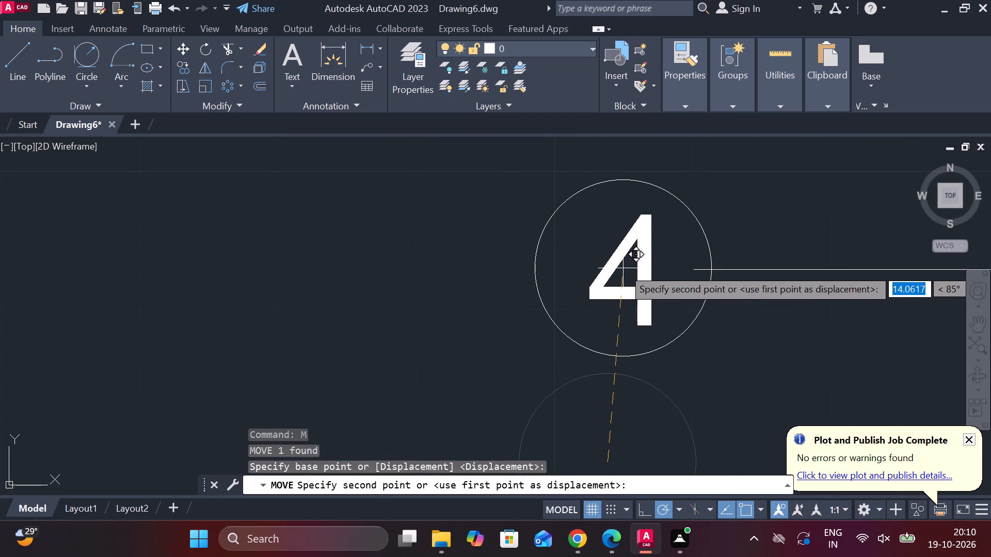
pyautogui.click(623, 268)
pyautogui.scroll(-2, 628, 272)
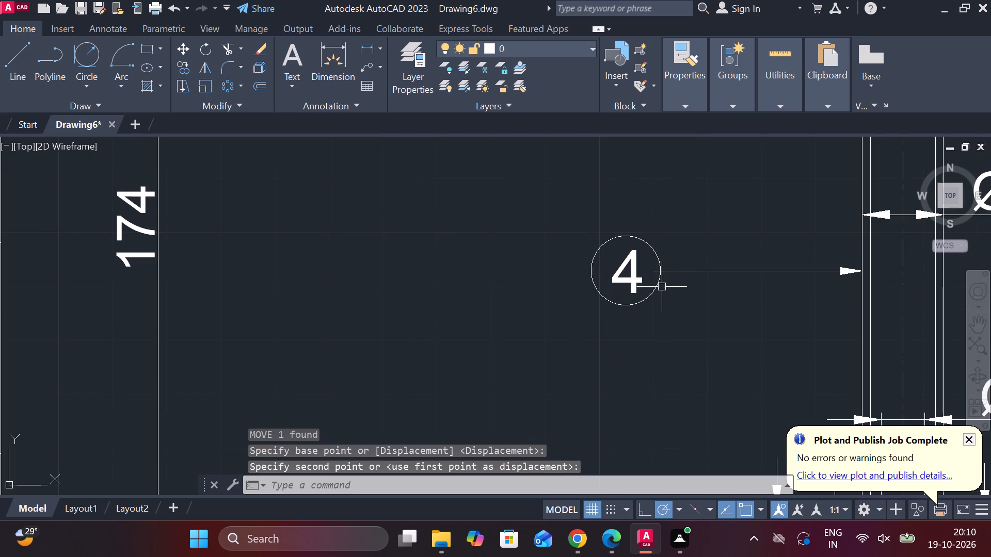
# Copy the circle around label 4 from its centre onto leader labels 6 and 5.
pyautogui.click(652, 287)
pyautogui.write('co')
pyautogui.press('Return')
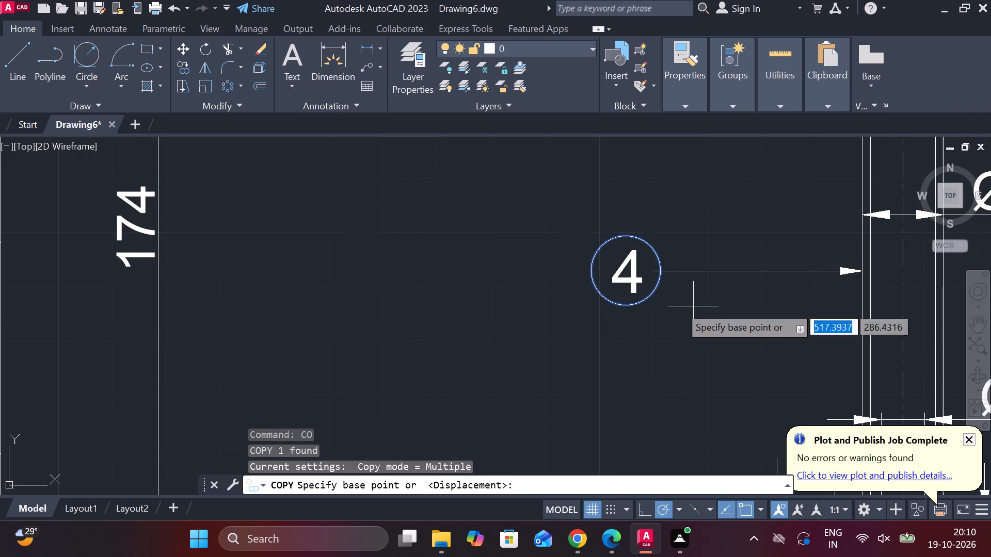
pyautogui.click(622, 272)
pyautogui.scroll(-2, 603, 280)
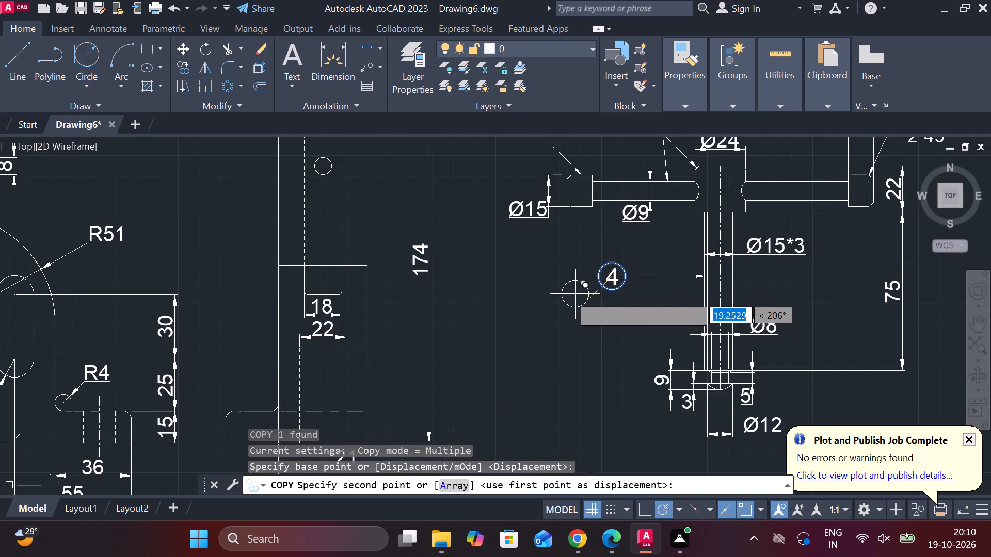
pyautogui.moveTo(541, 244); pyautogui.dragTo(550, 363, button='middle')
pyautogui.scroll(2, 534, 283)
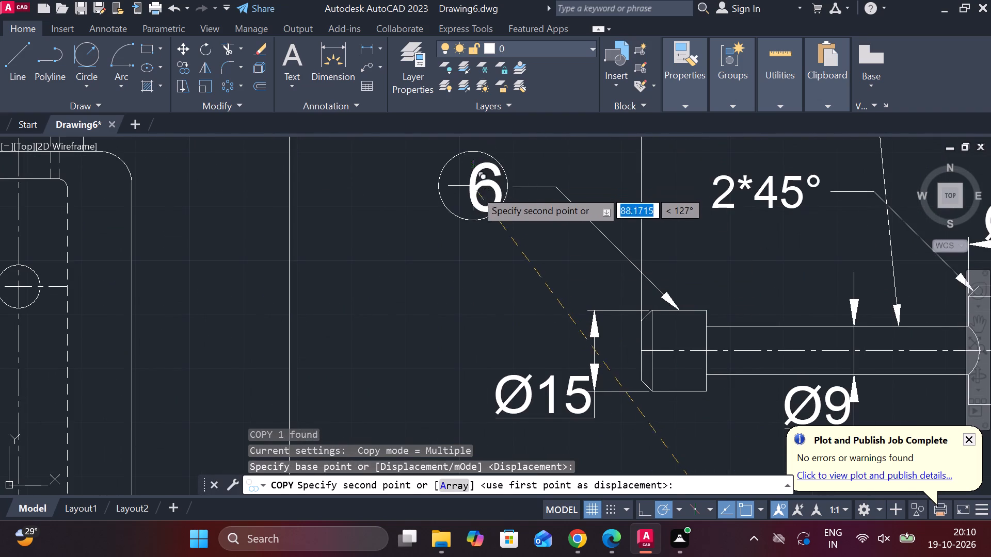
pyautogui.click(486, 190)
pyautogui.scroll(-2, 464, 203)
pyautogui.moveTo(460, 285); pyautogui.dragTo(450, 313, button='middle')
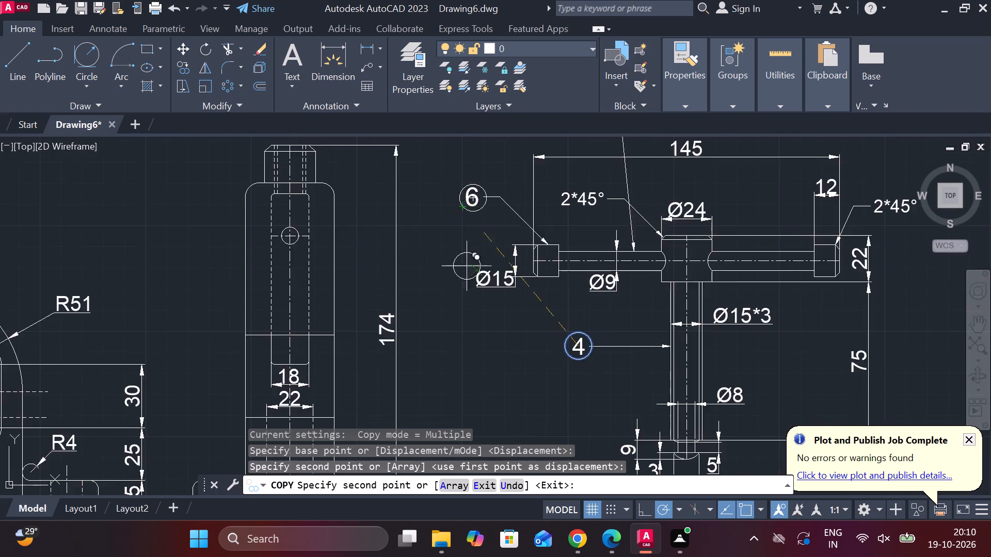
pyautogui.moveTo(450, 313); pyautogui.dragTo(440, 357, button='middle')
pyautogui.scroll(2, 617, 178)
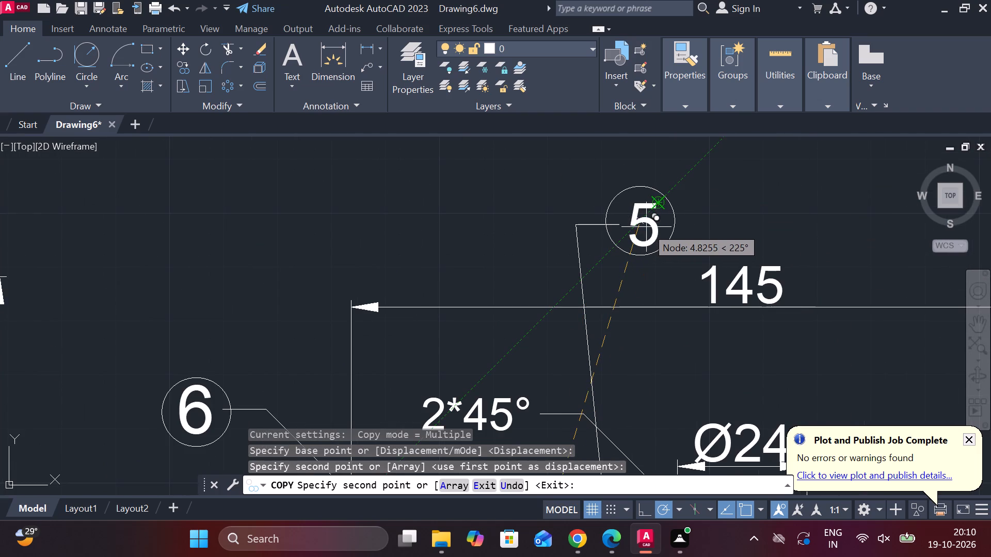
pyautogui.scroll(1, 646, 228)
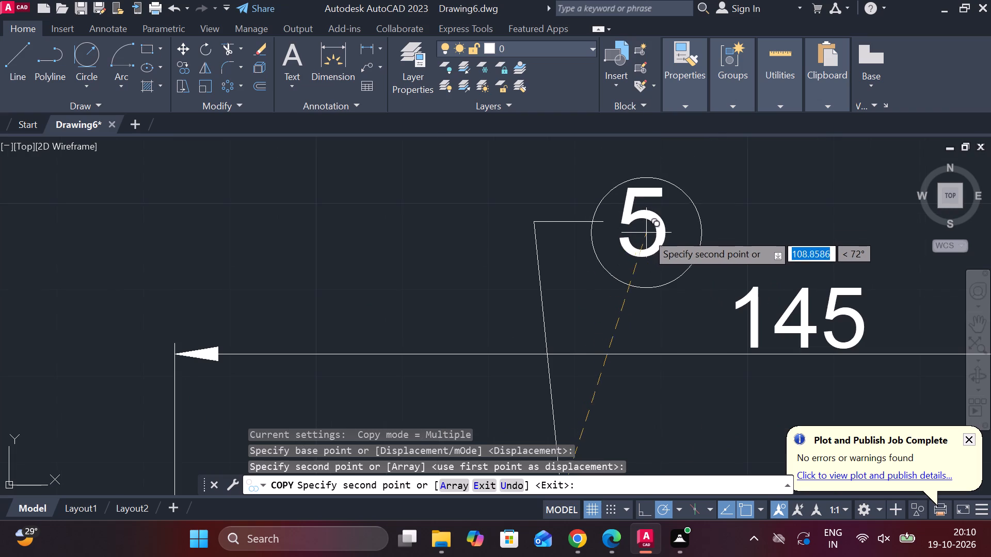
pyautogui.click(645, 228)
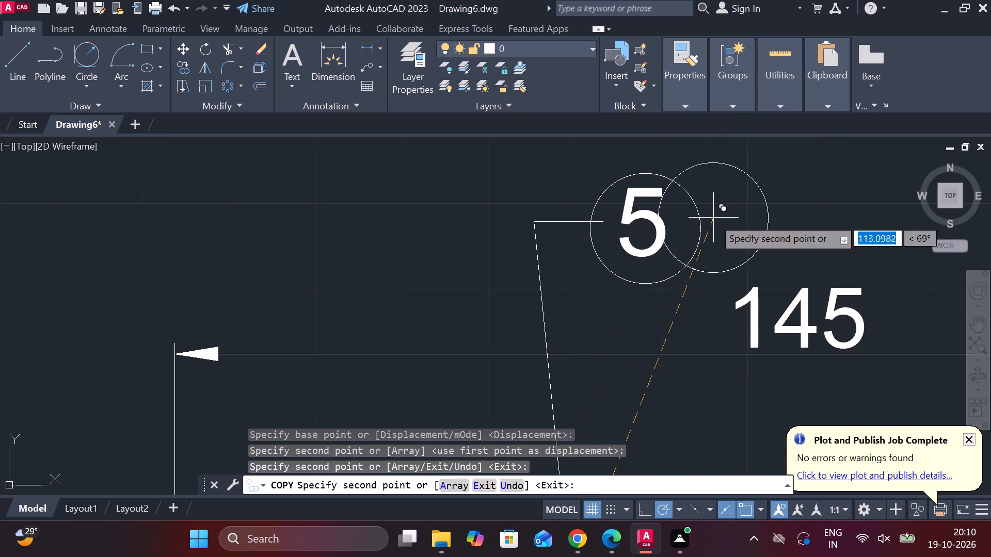
pyautogui.press('Escape')
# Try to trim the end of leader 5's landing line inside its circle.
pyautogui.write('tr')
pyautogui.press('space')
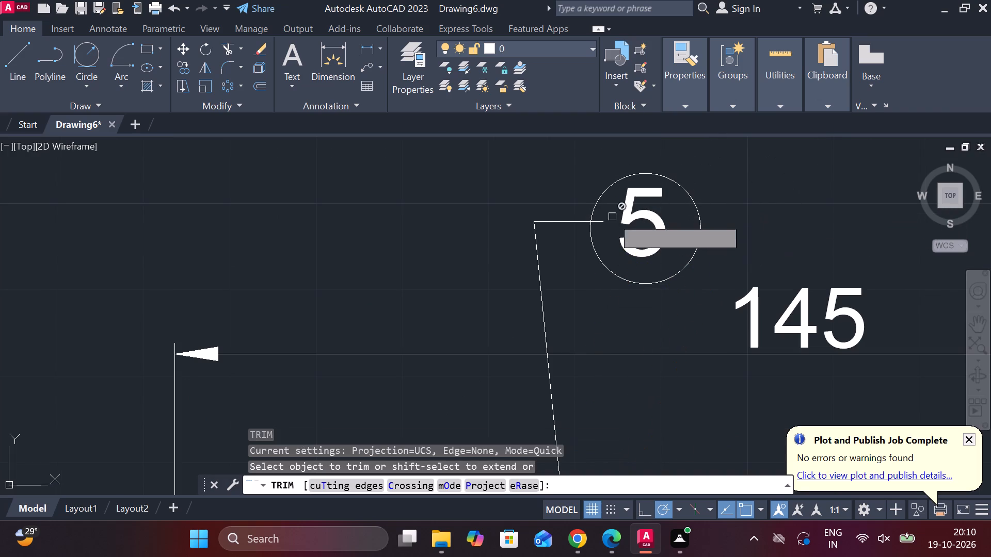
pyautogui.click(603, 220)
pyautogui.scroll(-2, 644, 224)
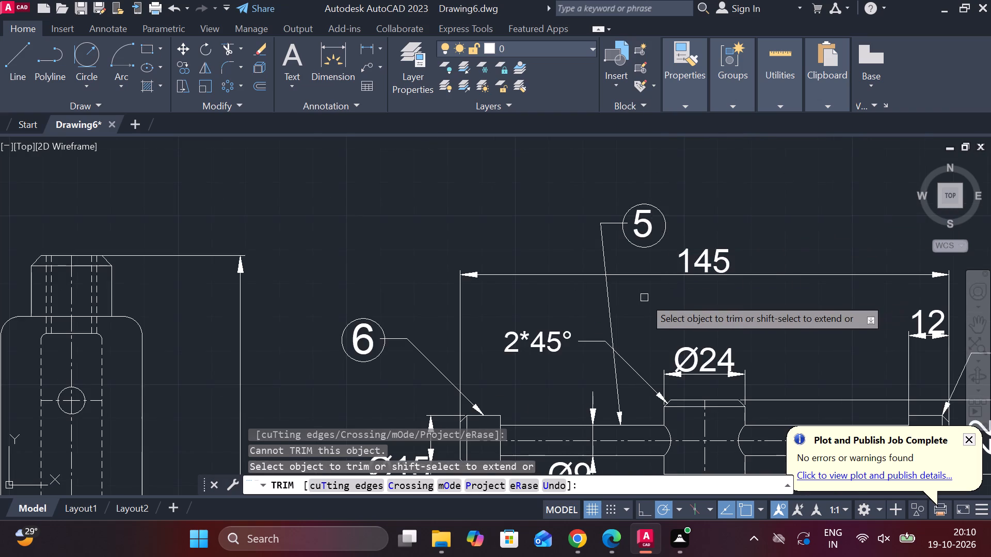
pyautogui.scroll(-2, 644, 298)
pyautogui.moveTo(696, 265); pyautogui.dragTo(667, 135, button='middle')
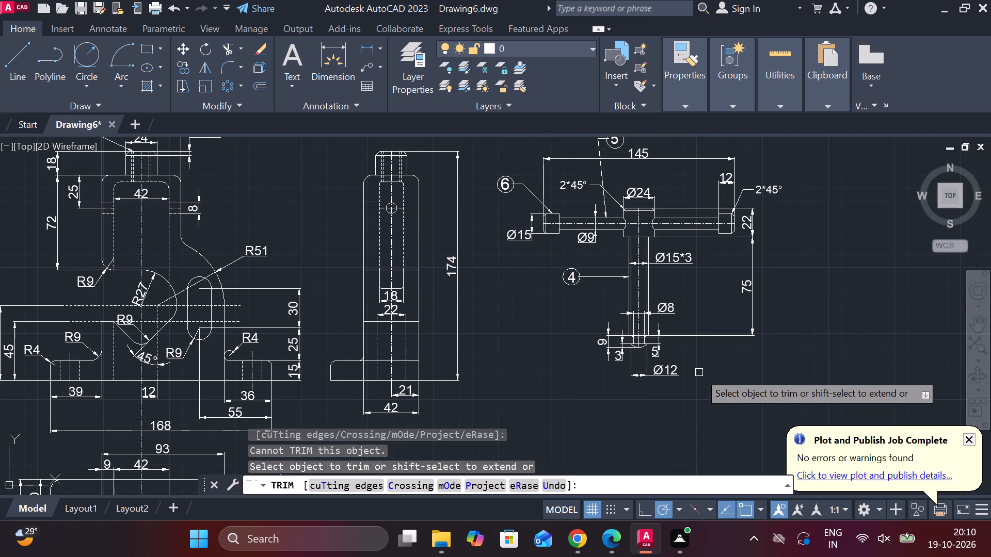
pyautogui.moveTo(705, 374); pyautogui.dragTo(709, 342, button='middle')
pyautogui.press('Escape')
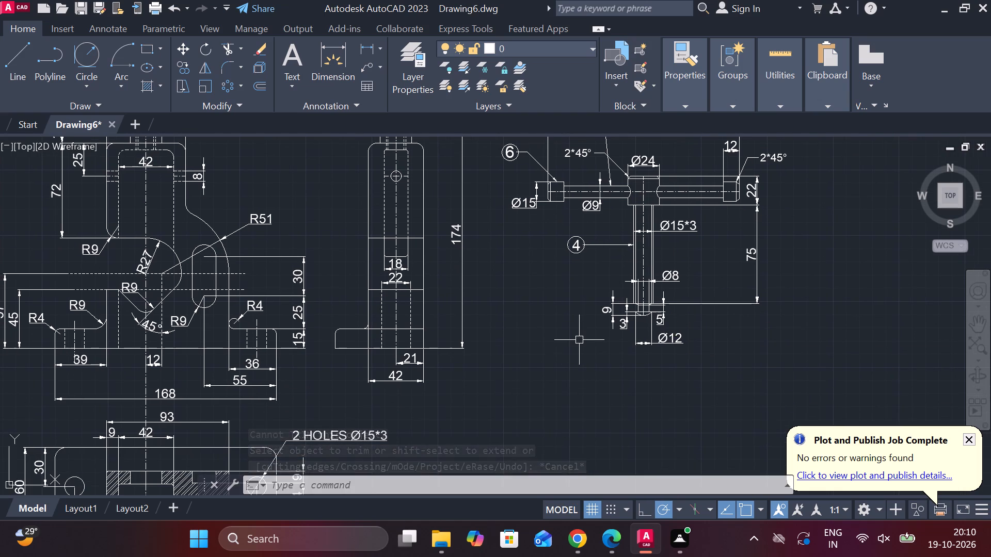
# Draw a closed rectangle 15 wide and 5 high with lines, in the empty space between the side view and the screw's lower end.
pyautogui.scroll(1, 577, 338)
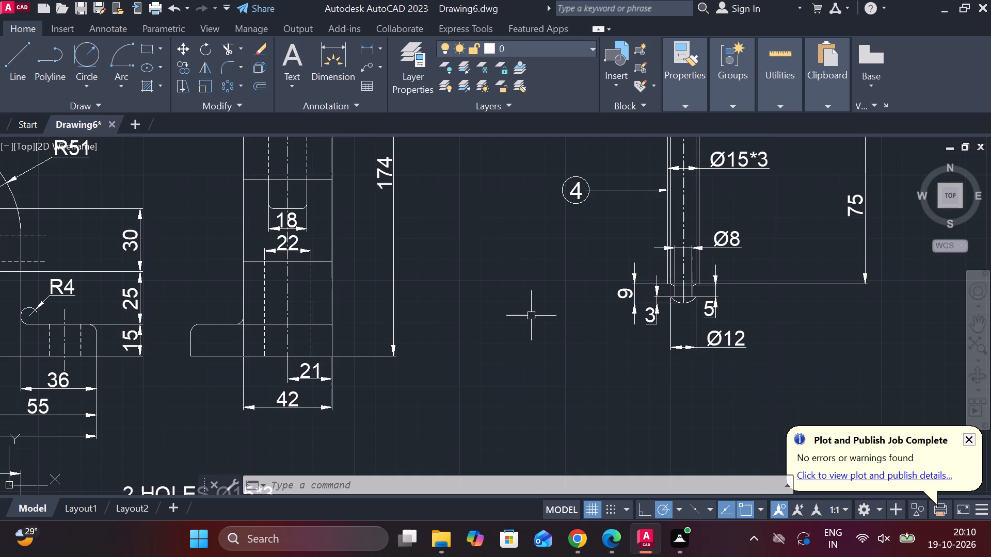
pyautogui.press('l')
pyautogui.press('Return')
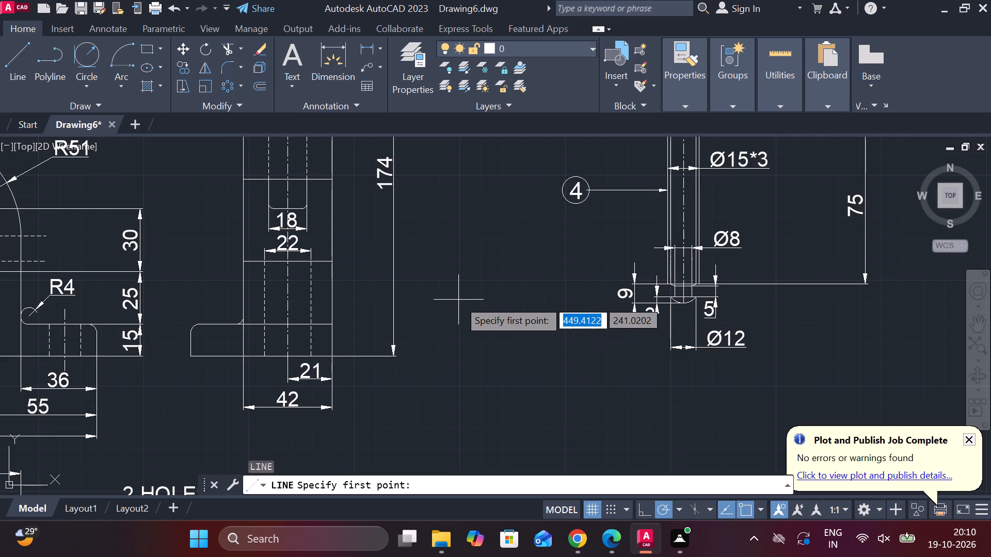
pyautogui.click(449, 292)
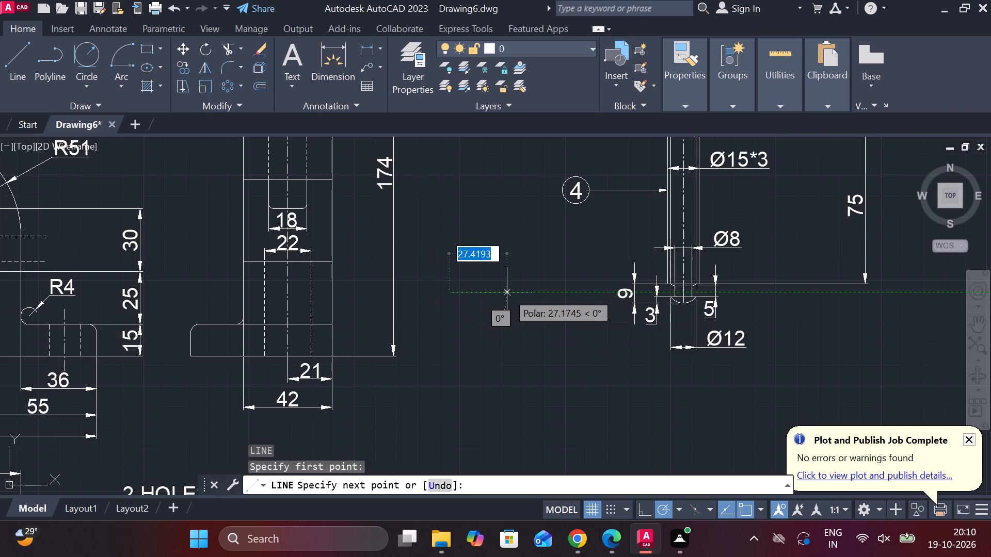
pyautogui.write('15')
pyautogui.press('space')
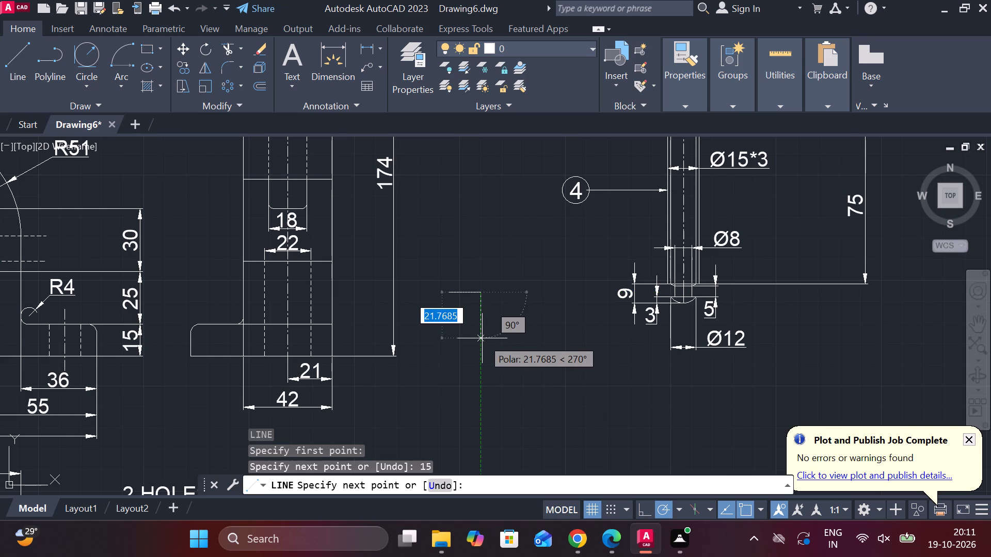
pyautogui.press('5')
pyautogui.press('Return')
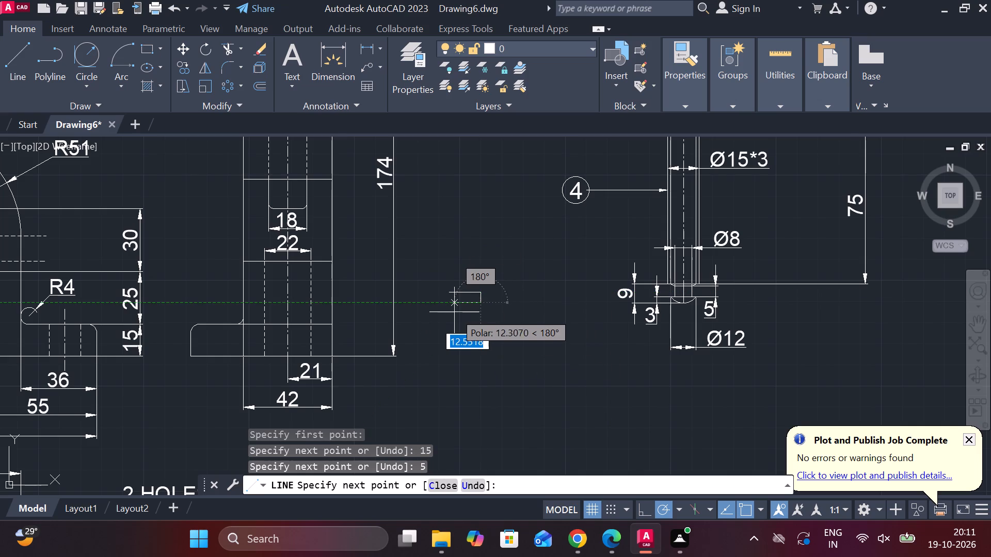
pyautogui.write('15')
pyautogui.press('space')
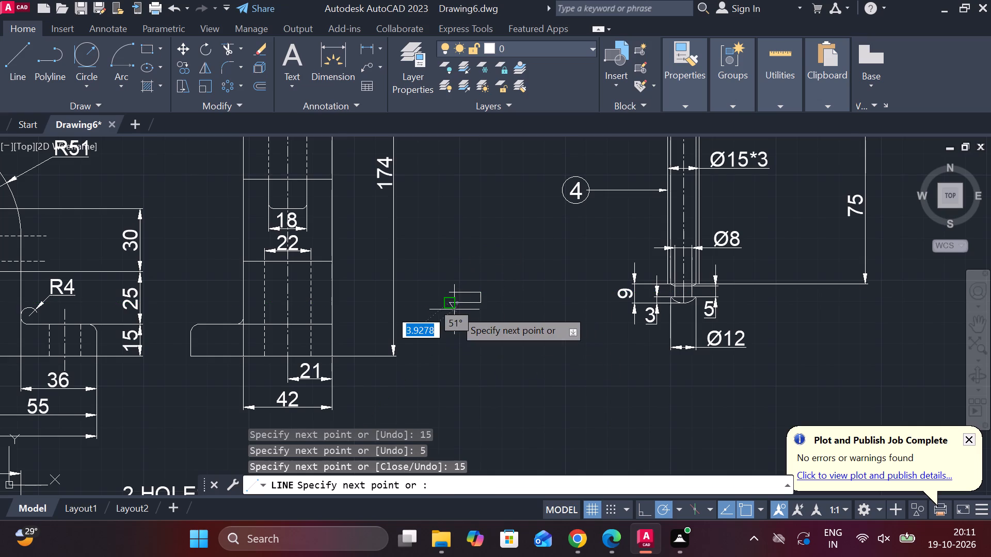
pyautogui.scroll(2, 454, 308)
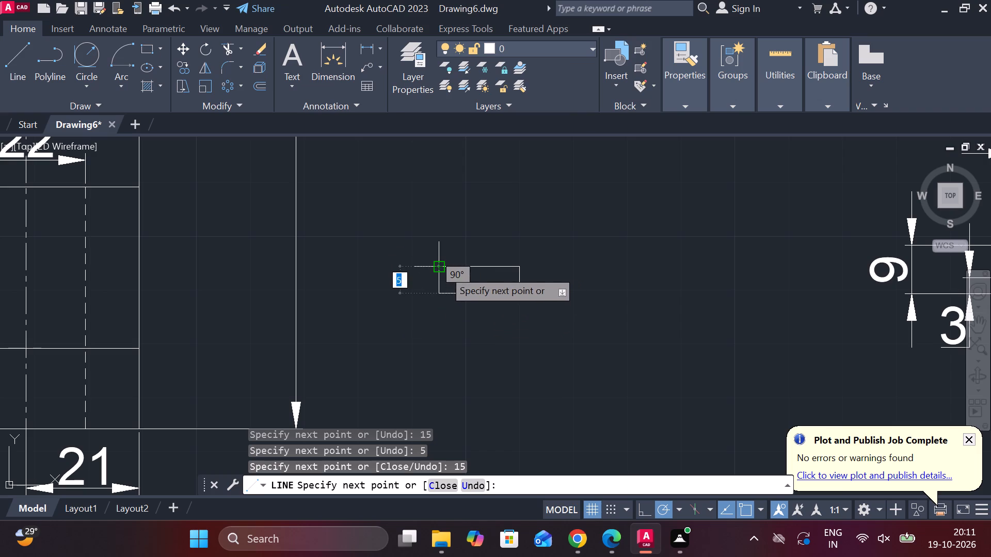
pyautogui.click(443, 270)
pyautogui.press('Escape')
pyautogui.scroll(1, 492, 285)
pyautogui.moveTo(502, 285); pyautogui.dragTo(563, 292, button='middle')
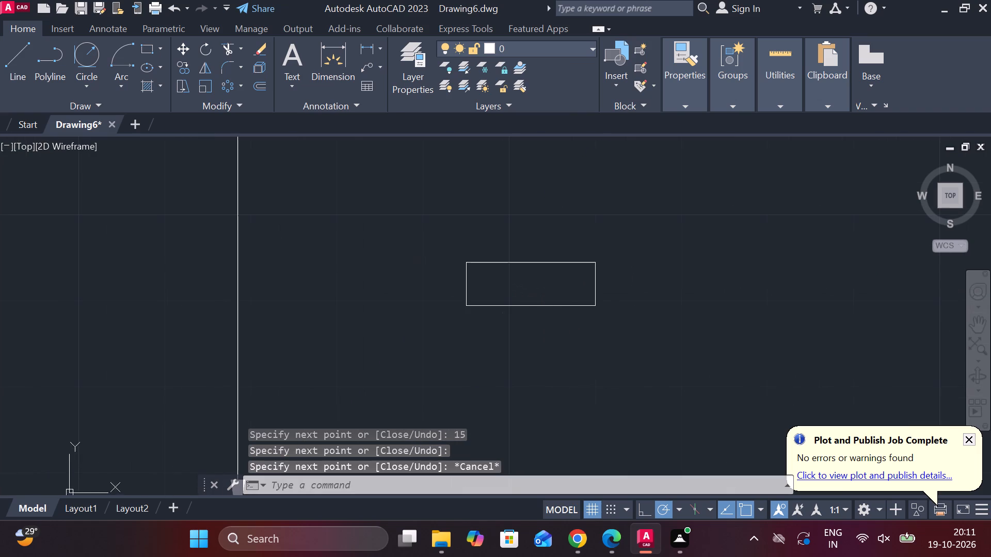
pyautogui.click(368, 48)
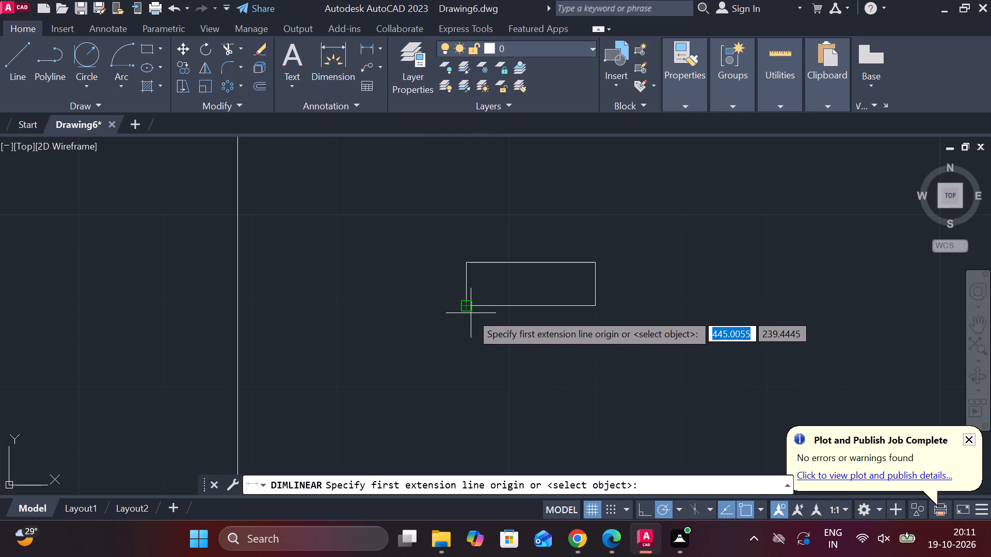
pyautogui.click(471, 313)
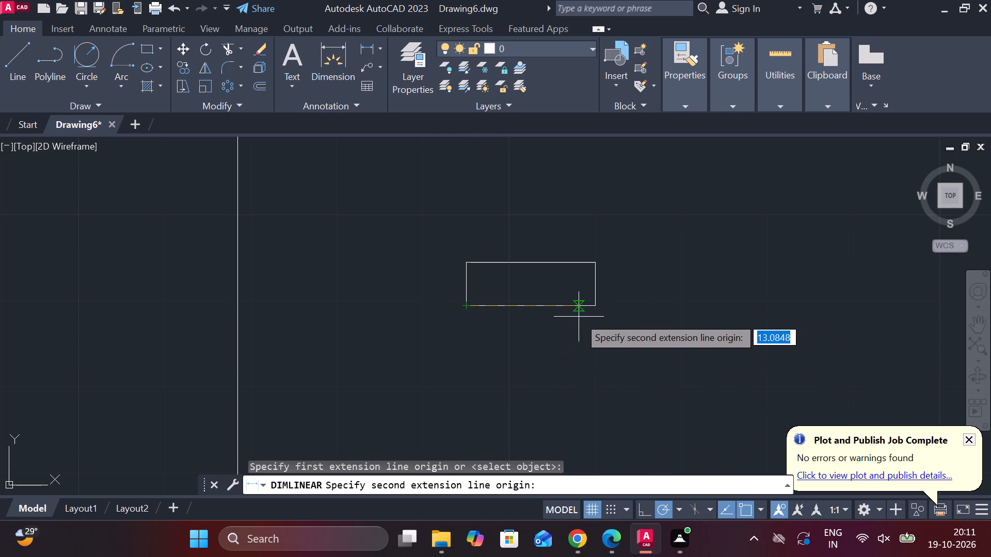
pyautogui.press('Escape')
# Draw a vertical line across the rectangle, 10 from its right end, and trim the piece overshooting the top edge.
pyautogui.press('l')
pyautogui.press('Return')
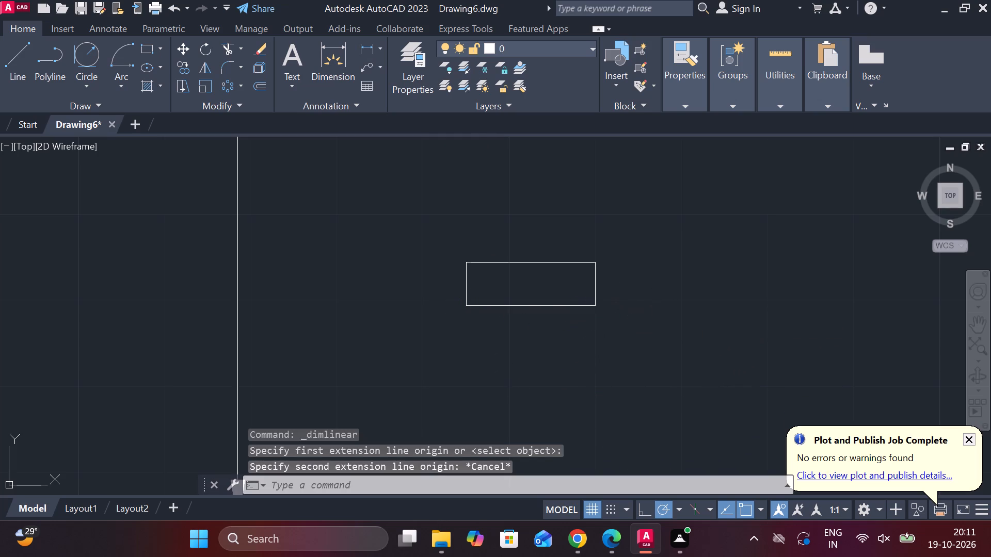
pyautogui.write('10')
pyautogui.press('Return')
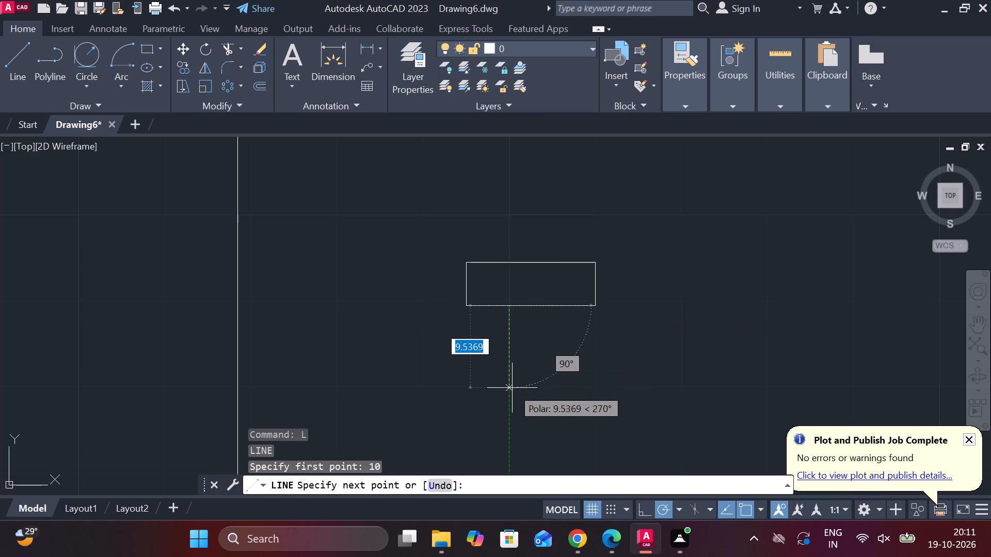
pyautogui.click(510, 237)
pyautogui.press('Escape')
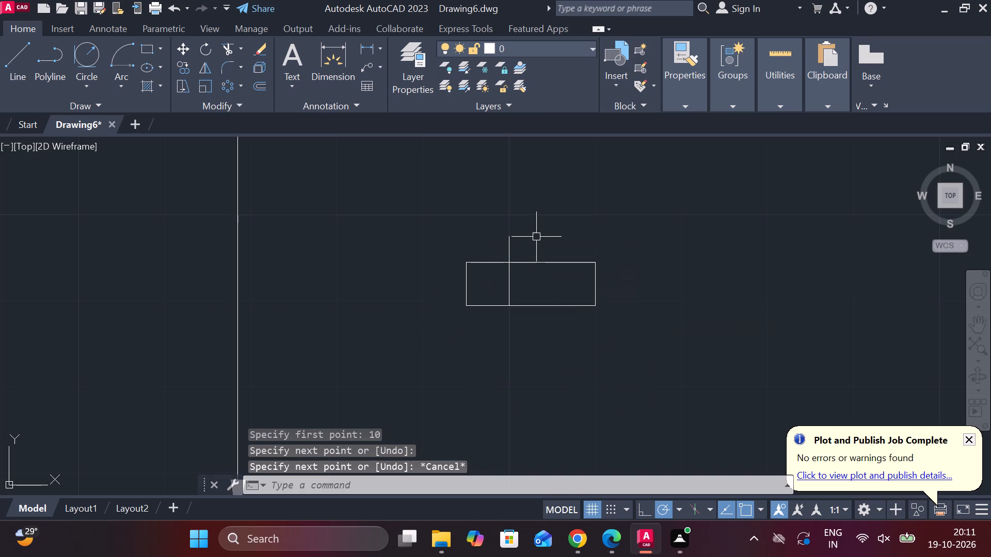
pyautogui.write('tr')
pyautogui.press('space')
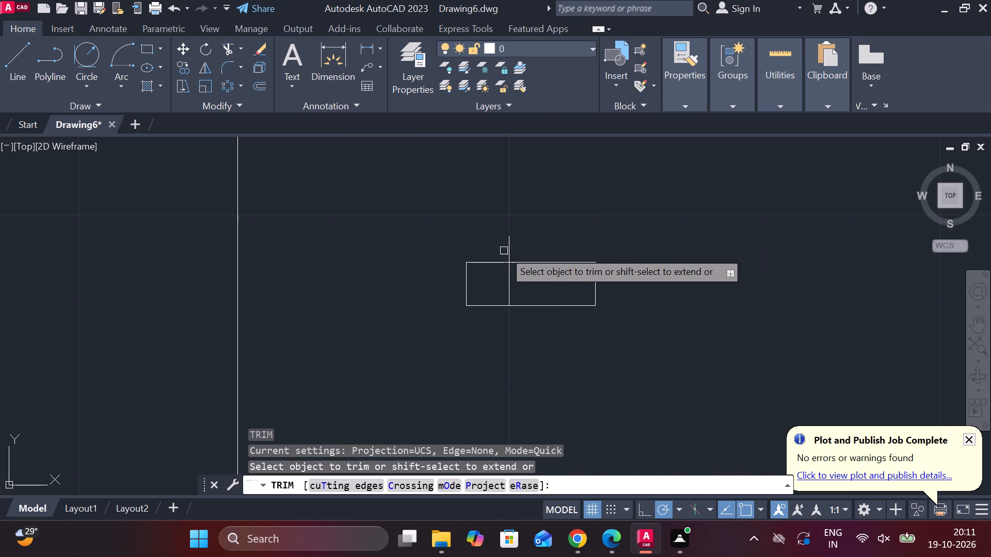
pyautogui.click(508, 248)
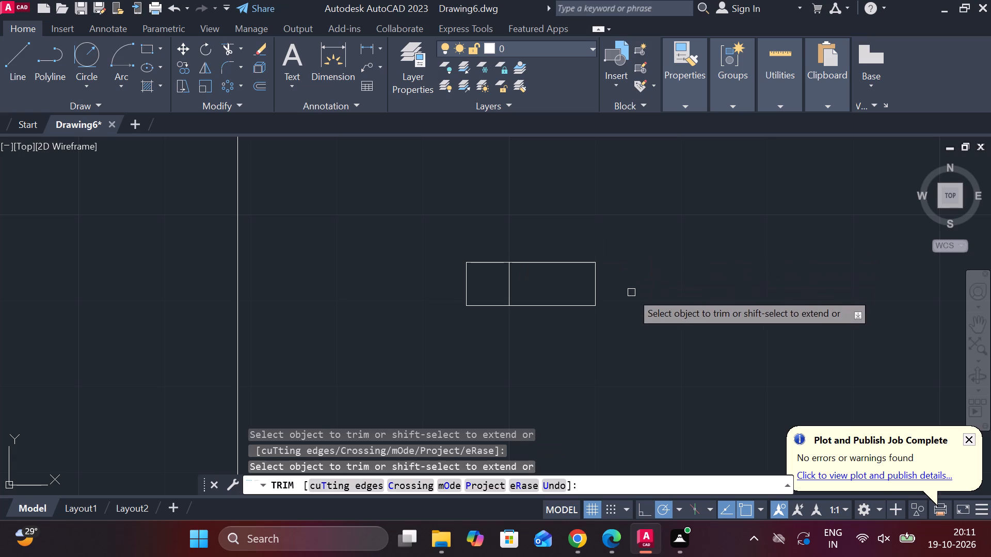
pyautogui.press('Escape')
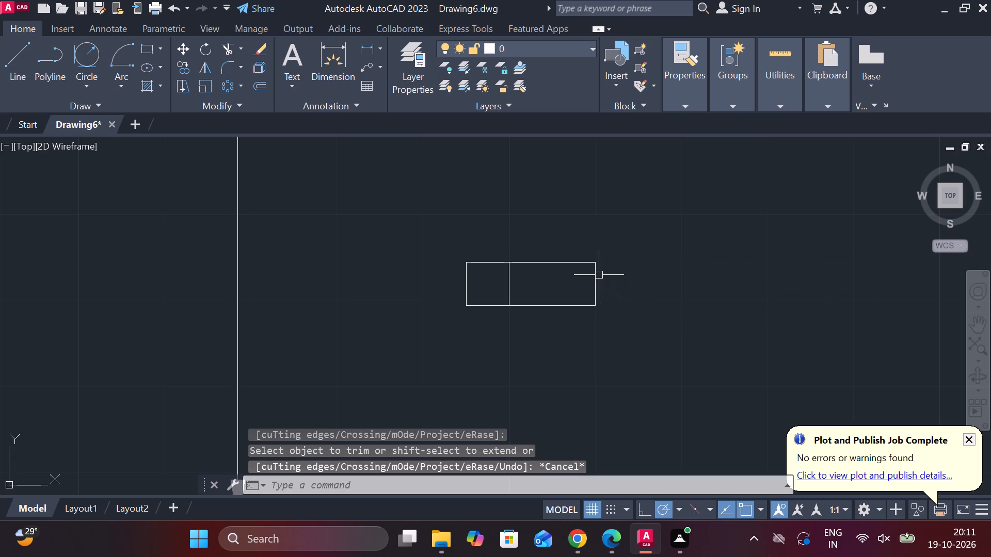
# Offset the rectangle's right edge inward by 2.
pyautogui.click(598, 287)
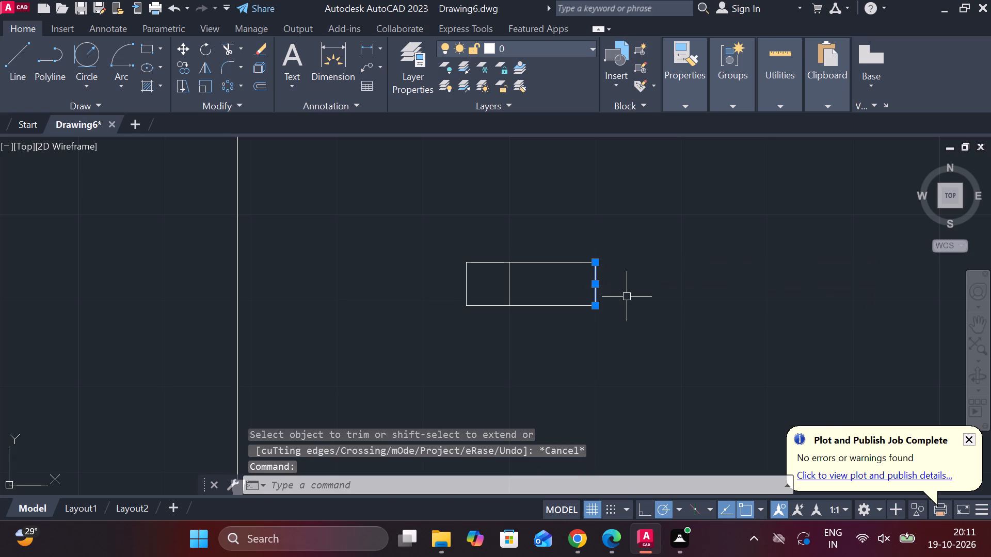
pyautogui.press('o')
pyautogui.press('Return')
pyautogui.press('Return')
pyautogui.write('2')
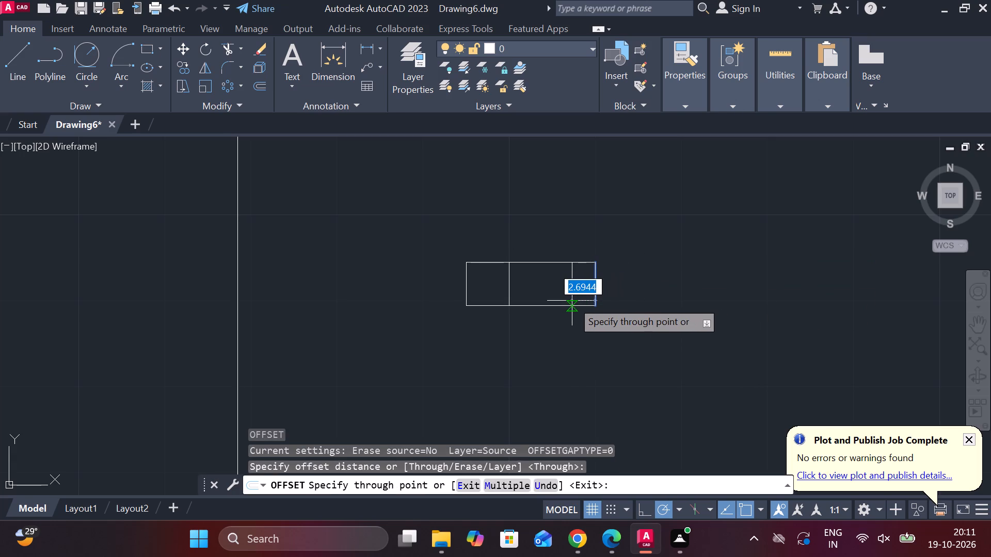
pyautogui.press('space')
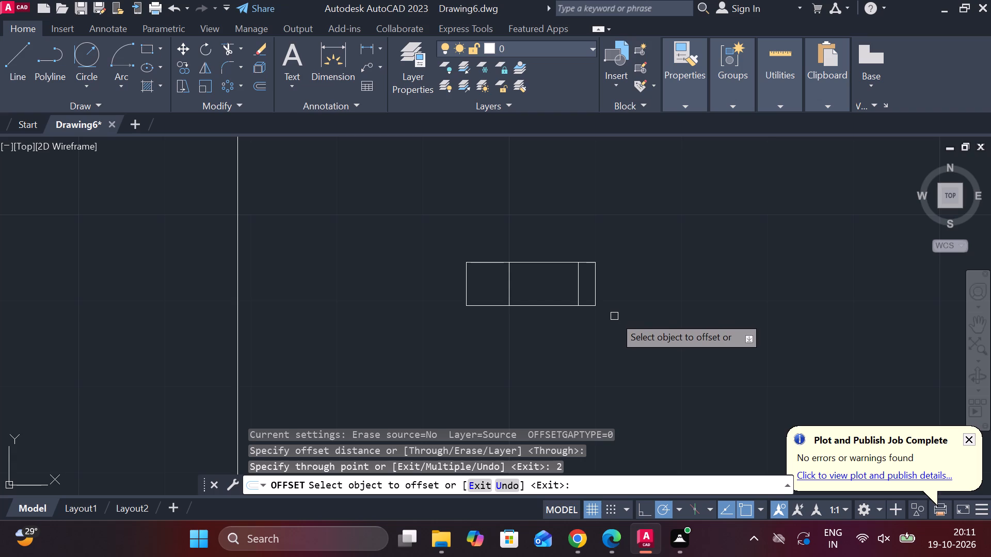
pyautogui.press('Escape')
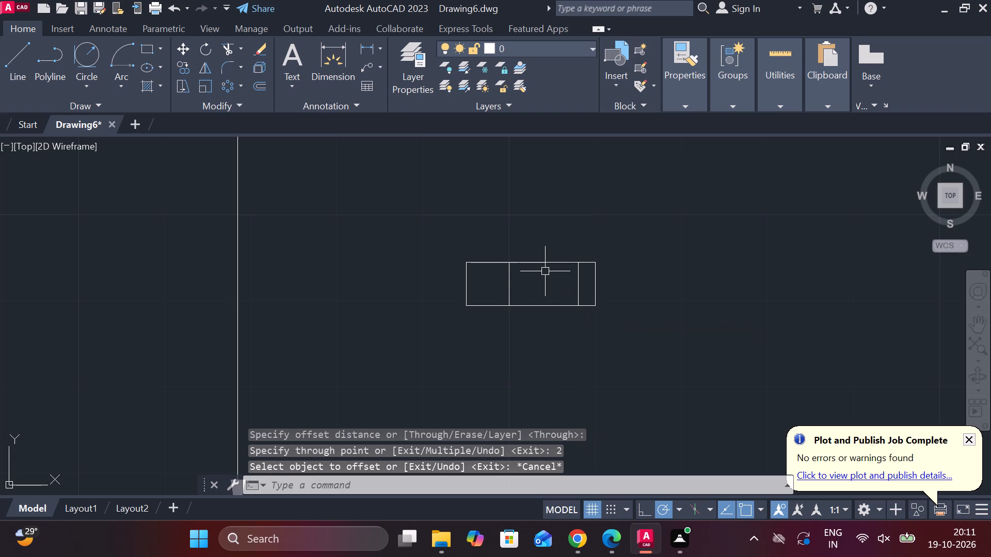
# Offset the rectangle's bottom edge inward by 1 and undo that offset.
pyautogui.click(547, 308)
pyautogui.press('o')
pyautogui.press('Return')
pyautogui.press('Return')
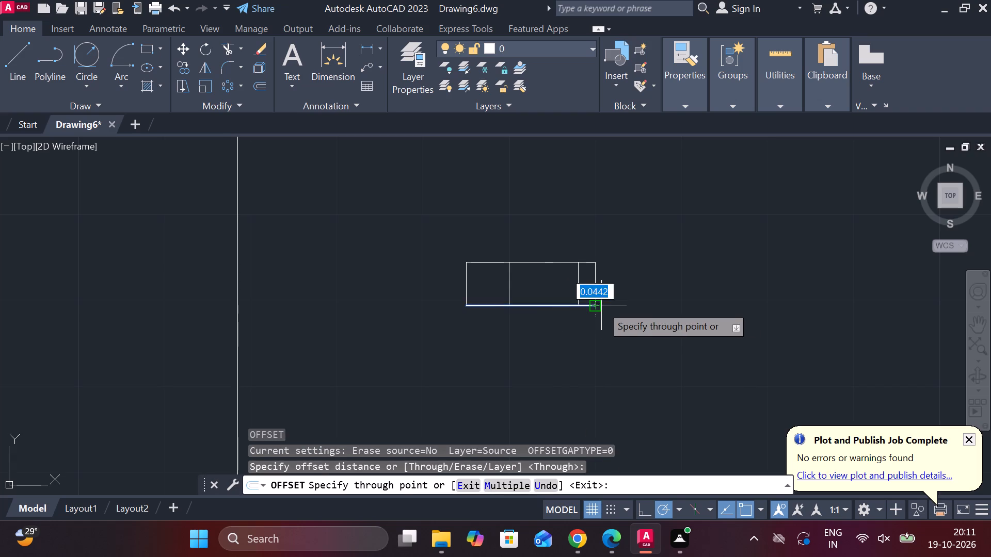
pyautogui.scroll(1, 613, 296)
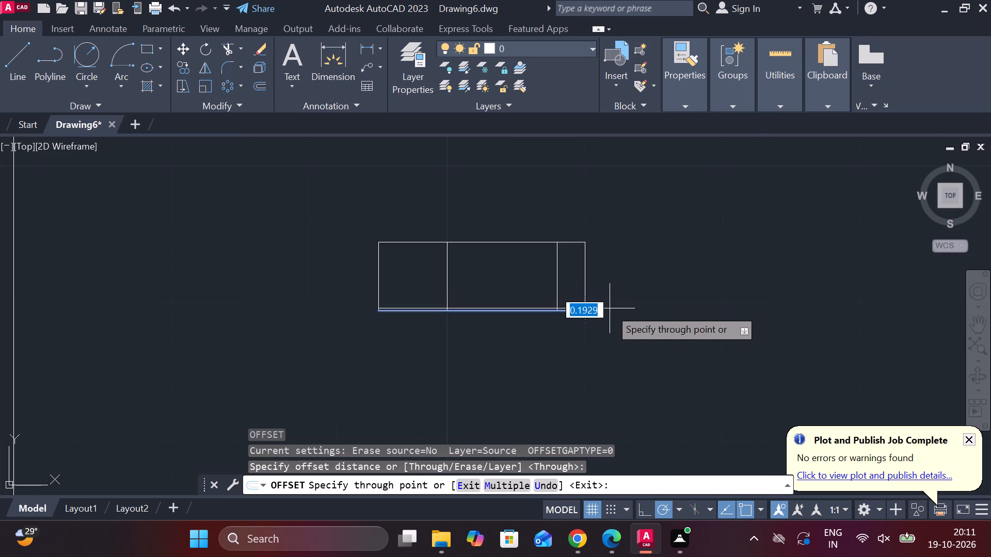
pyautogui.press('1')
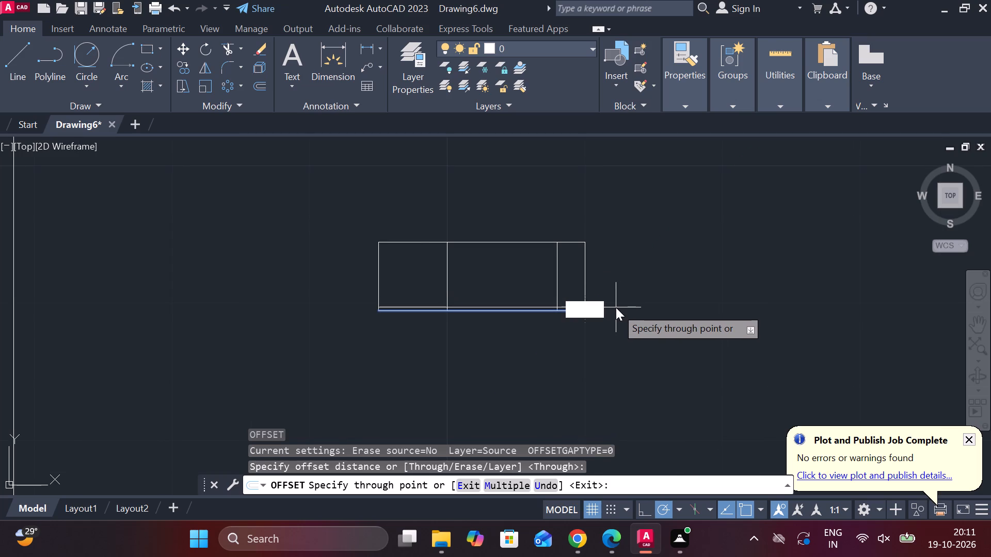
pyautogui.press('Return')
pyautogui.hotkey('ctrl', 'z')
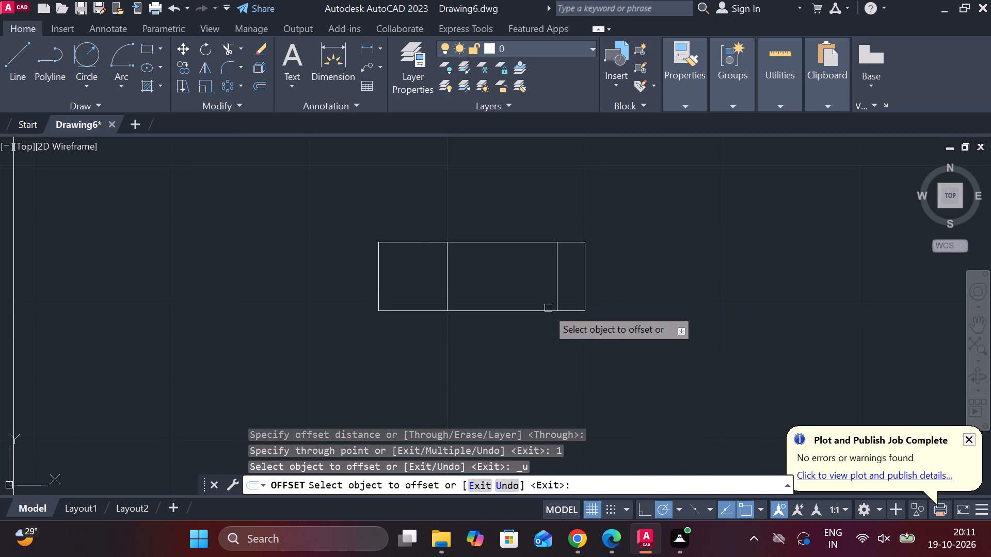
# Offset the rectangle's bottom and top edges inward by 0.5 each.
pyautogui.click(538, 310)
pyautogui.write('.5')
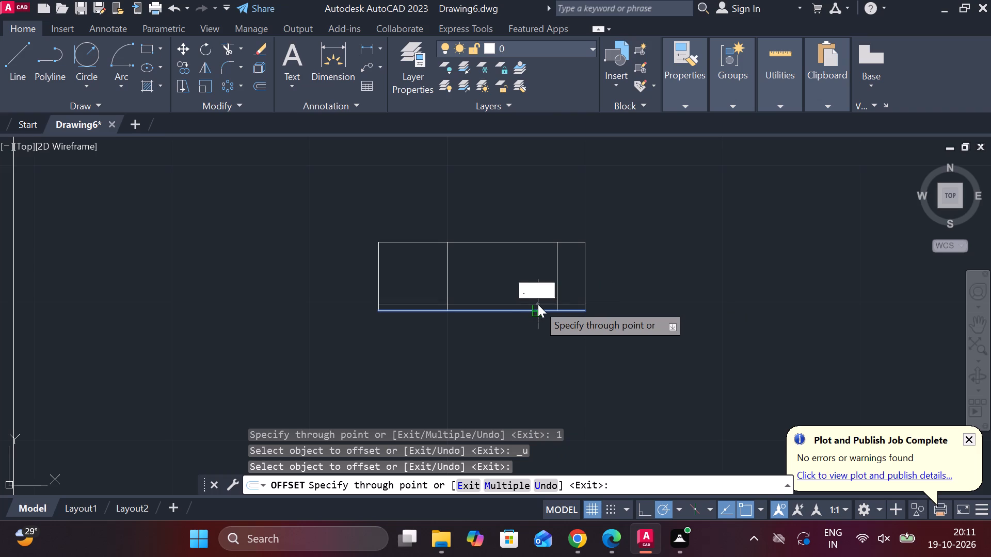
pyautogui.press('Return')
pyautogui.click(546, 240)
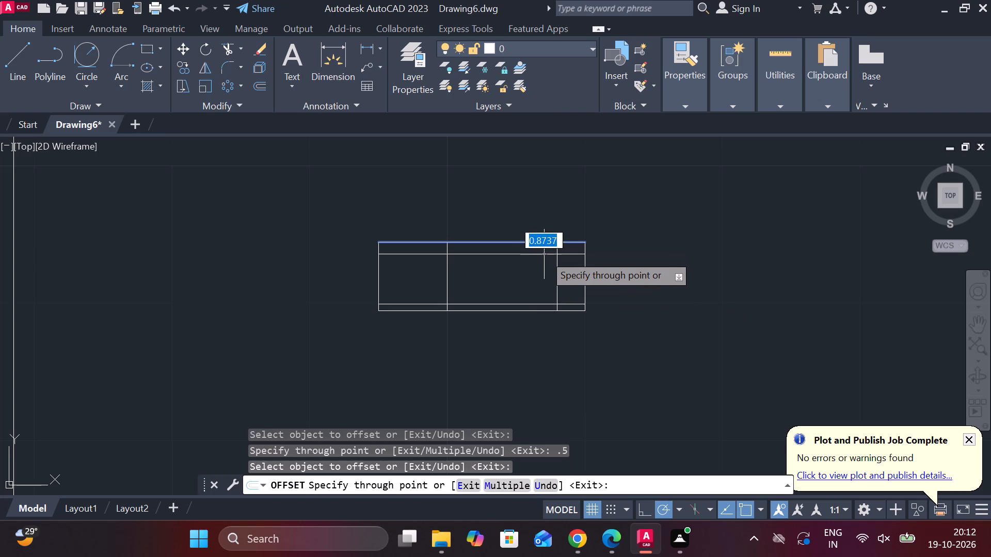
pyautogui.write('.5')
pyautogui.press('Return')
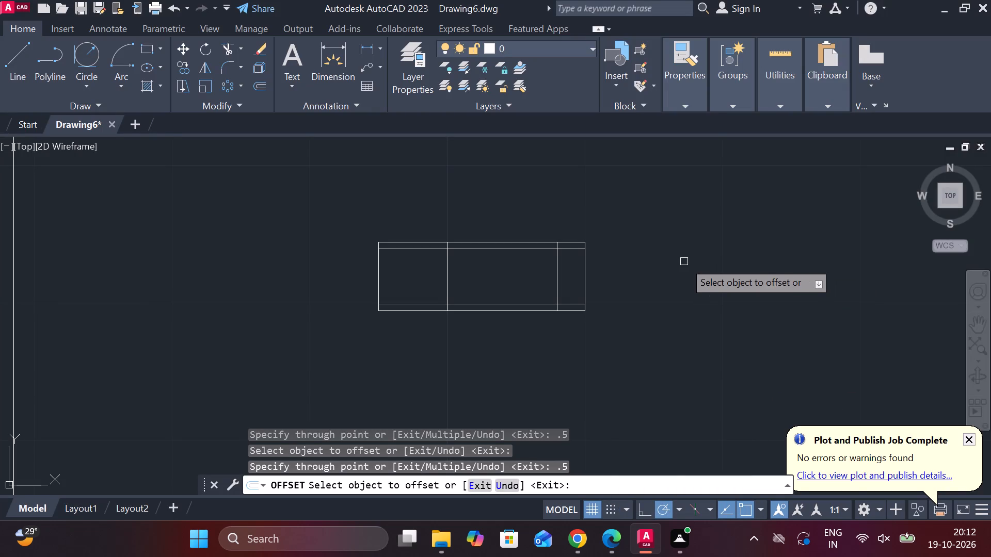
pyautogui.press('Escape')
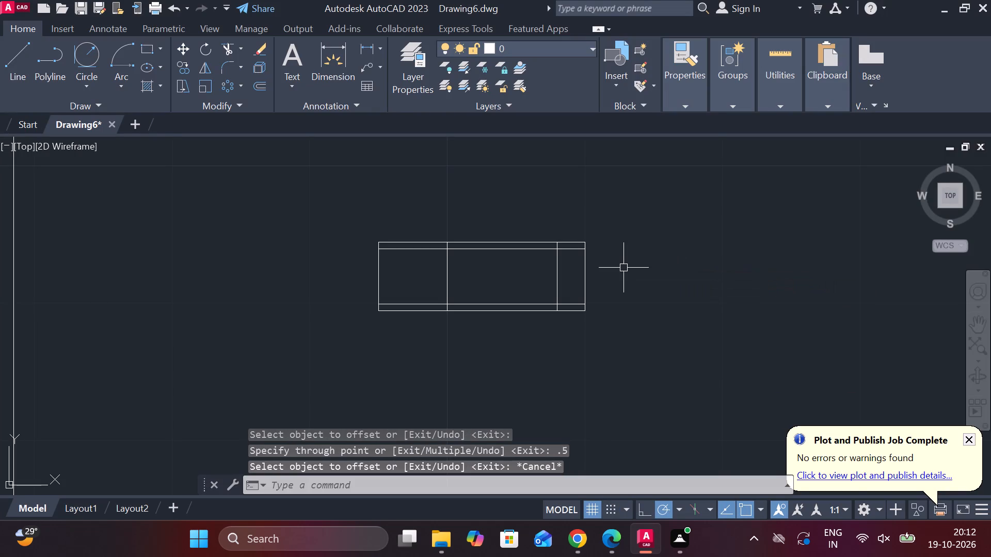
# Trim both 0.5 offset lines out of the rectangle's left section, up to the vertical dividing line.
pyautogui.write('tr')
pyautogui.press('space')
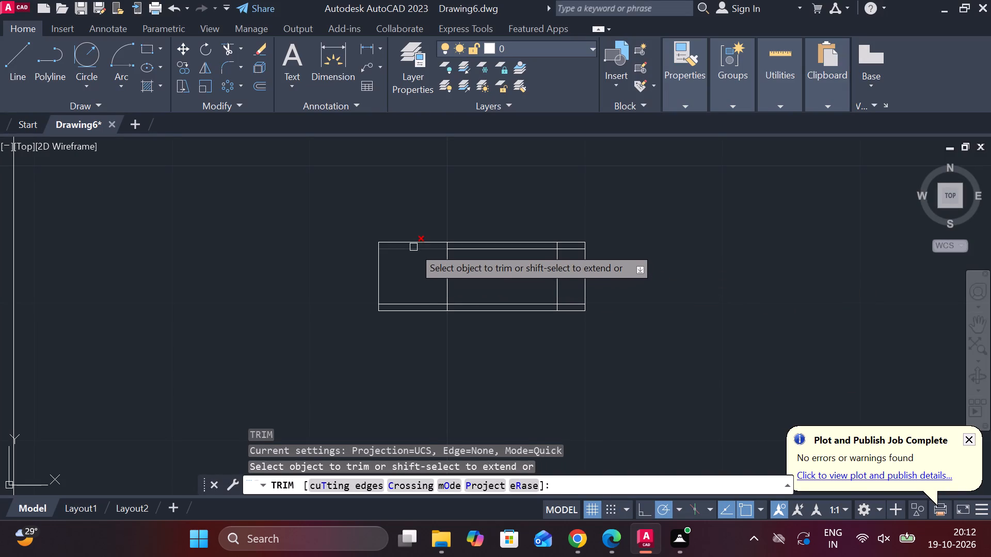
pyautogui.click(413, 249)
pyautogui.click(419, 303)
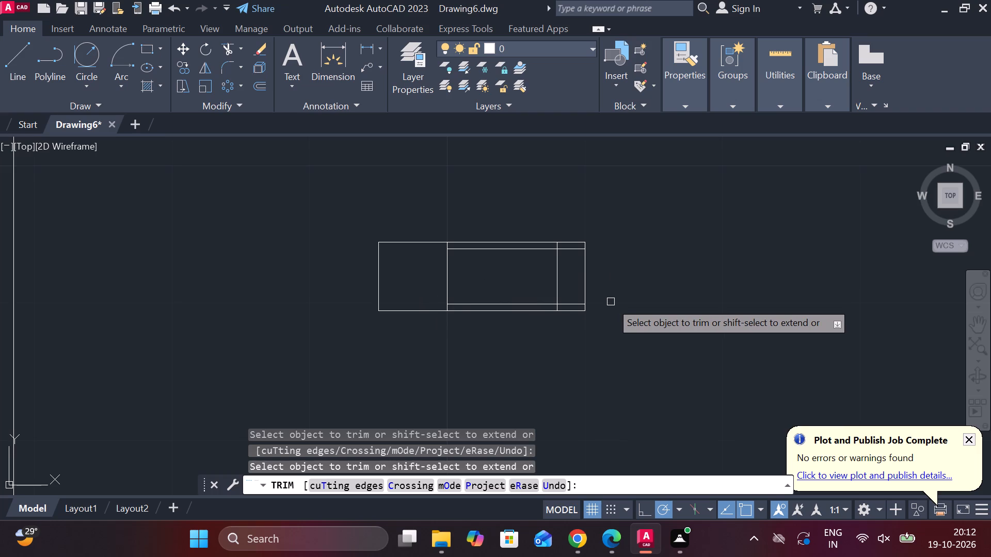
pyautogui.press('Escape')
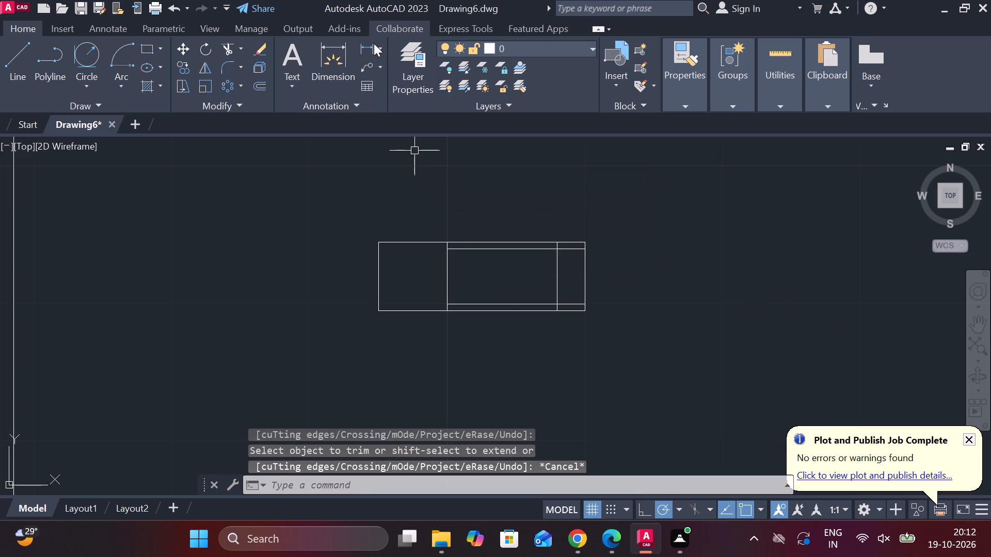
# Add a linear dimension below the part for the length from the dividing line to the right end.
pyautogui.click(374, 43)
pyautogui.click(590, 317)
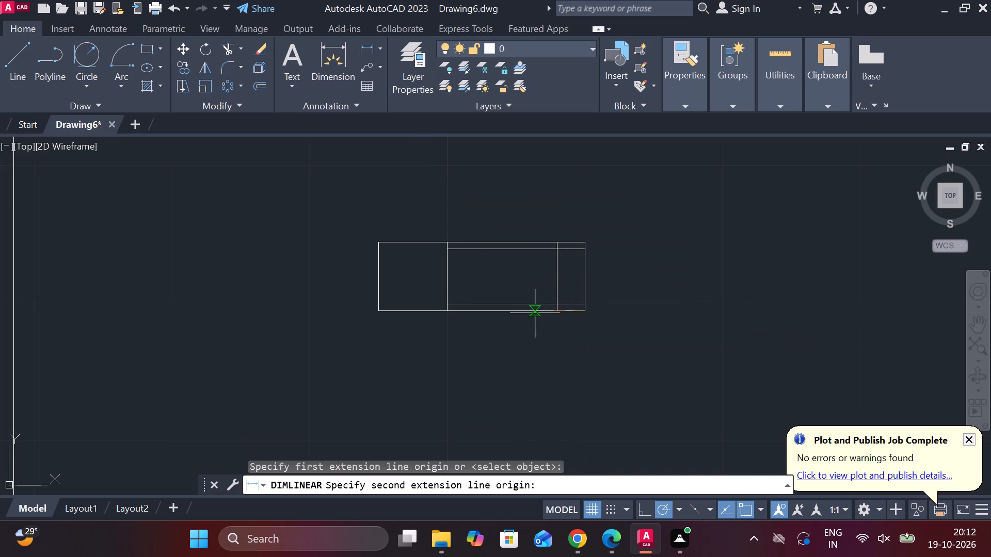
pyautogui.click(446, 316)
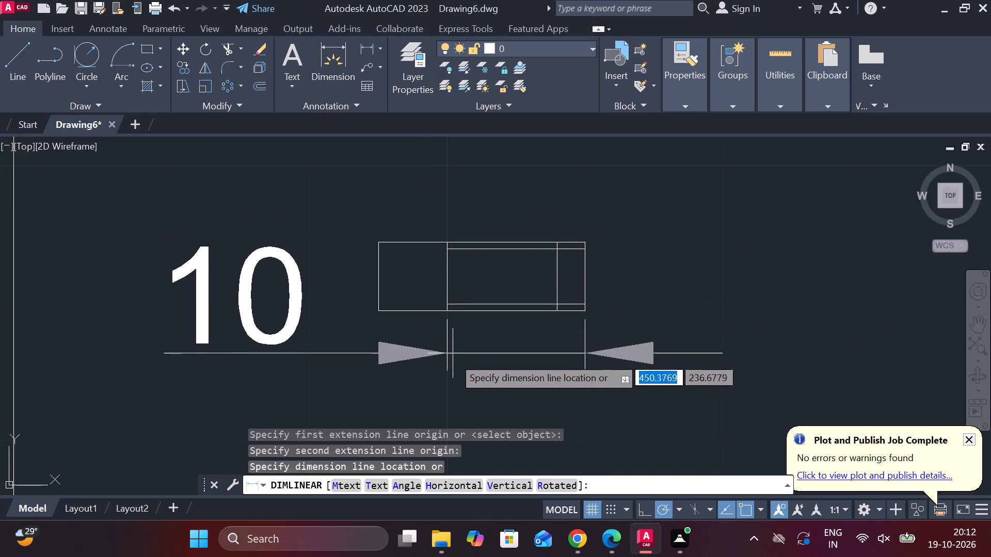
pyautogui.scroll(-1, 458, 373)
pyautogui.moveTo(471, 397); pyautogui.dragTo(475, 319, button='middle')
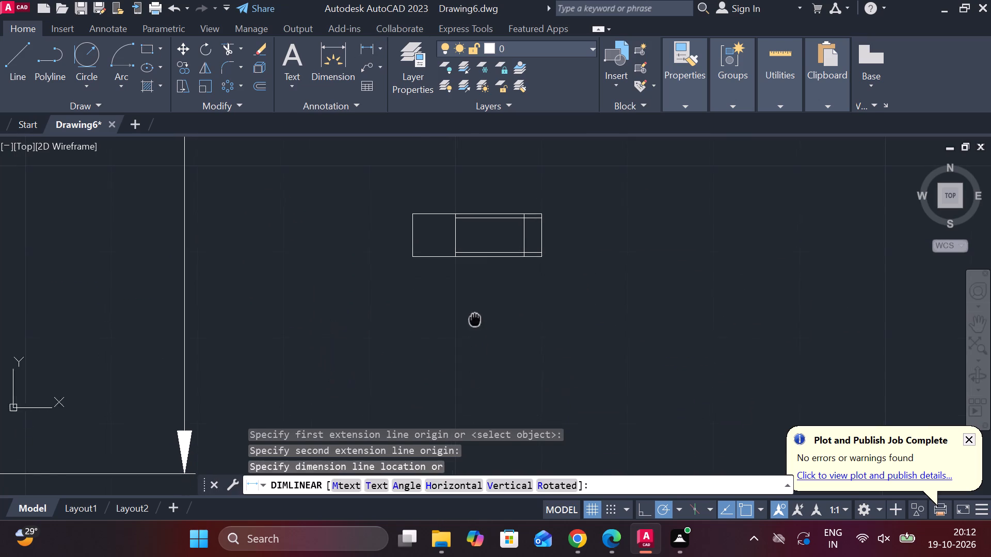
pyautogui.click(466, 328)
# Add a linear dimension above the part for its overall length.
pyautogui.press('space')
pyautogui.click(413, 262)
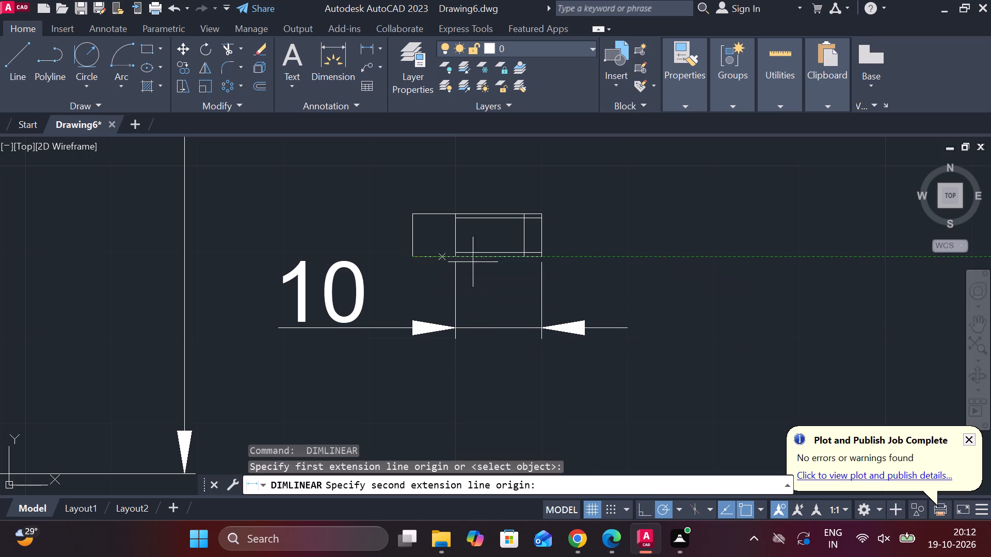
pyautogui.click(546, 260)
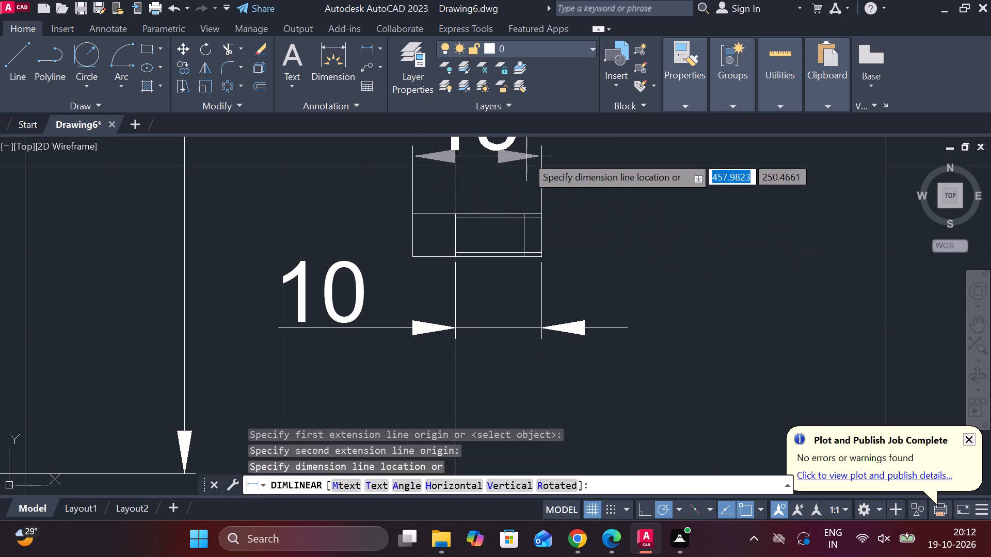
pyautogui.click(530, 138)
# Dimension the narrow section at the part's right end, placing it between the part and the lower dimension.
pyautogui.press('space')
pyautogui.click(527, 261)
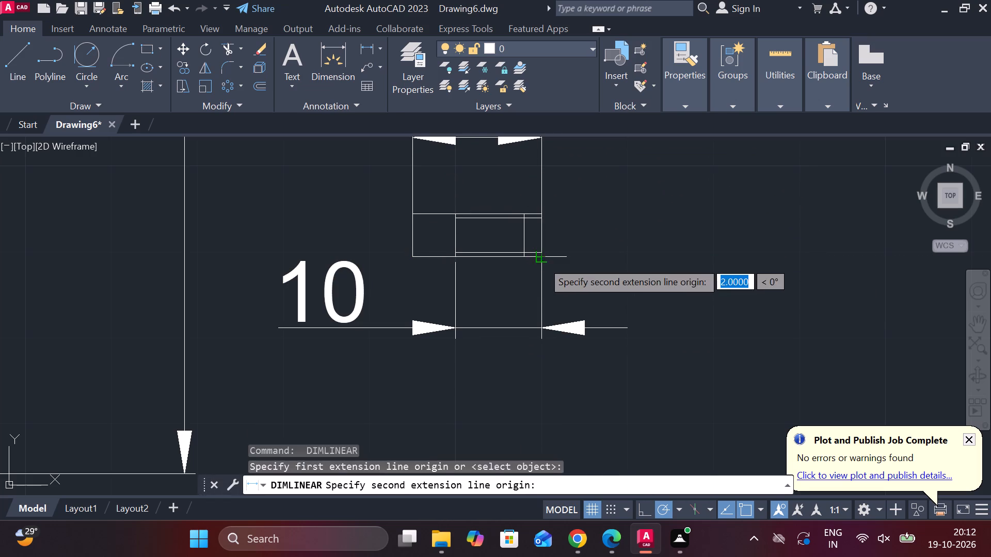
pyautogui.click(542, 261)
pyautogui.click(540, 282)
# Draw three lines inside the small part from its left edge's midpoint: 1 right, 1 up and back to the edge.
pyautogui.scroll(-1, 589, 287)
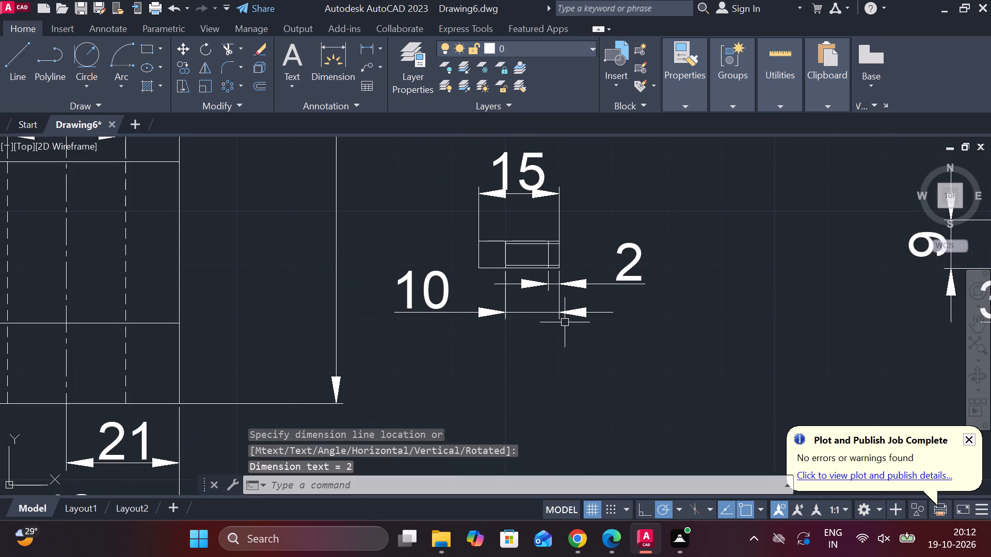
pyautogui.moveTo(588, 329); pyautogui.dragTo(598, 331, button='middle')
pyautogui.scroll(2, 548, 262)
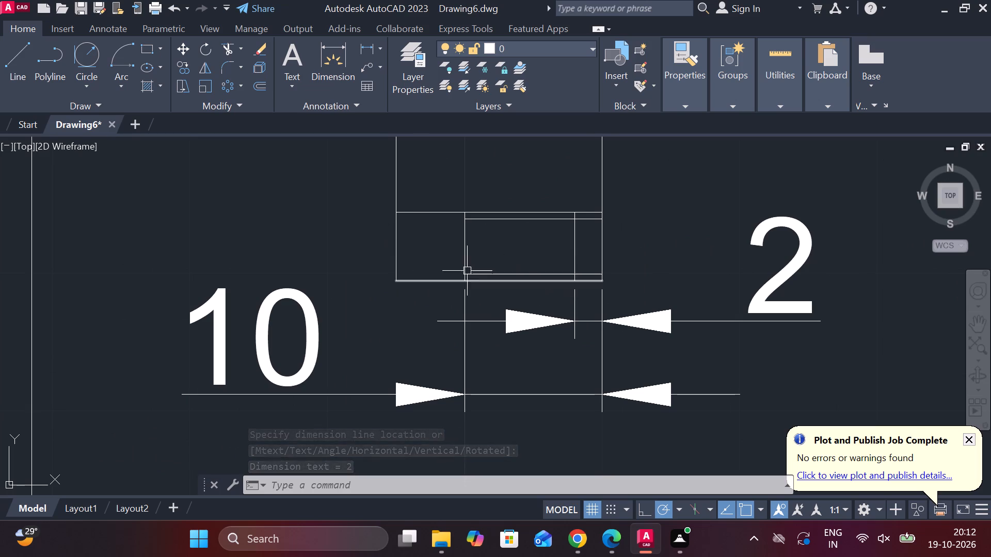
pyautogui.scroll(1, 426, 241)
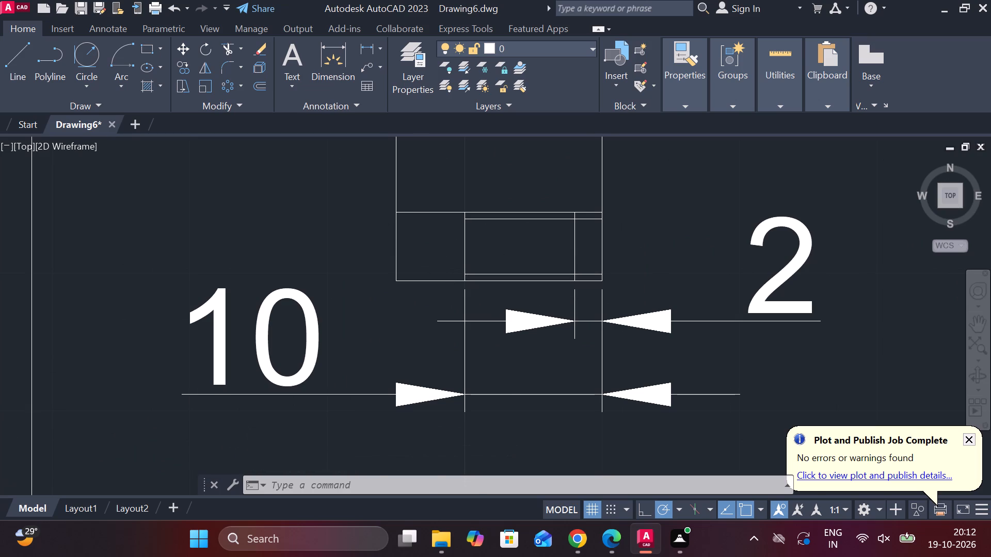
pyautogui.press('l')
pyautogui.press('Return')
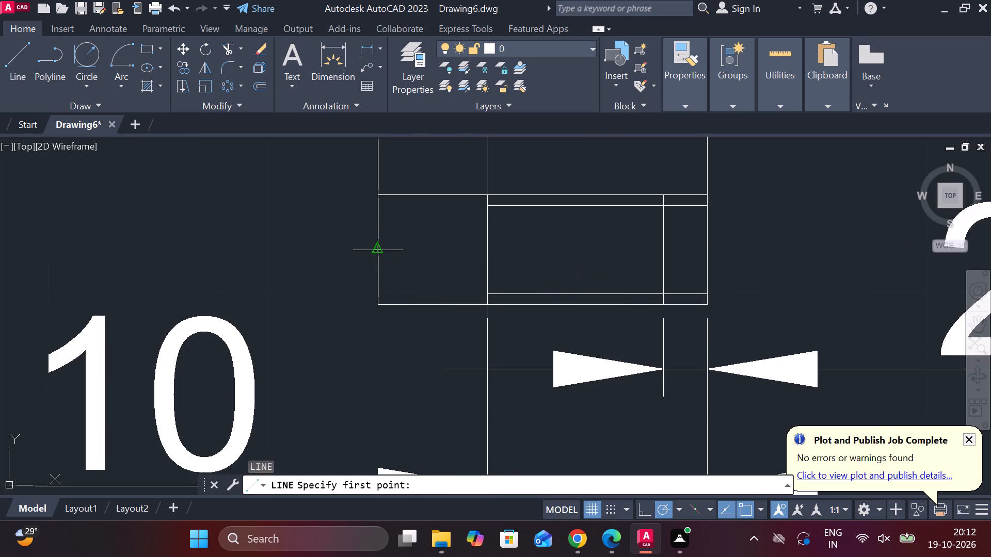
pyautogui.click(379, 250)
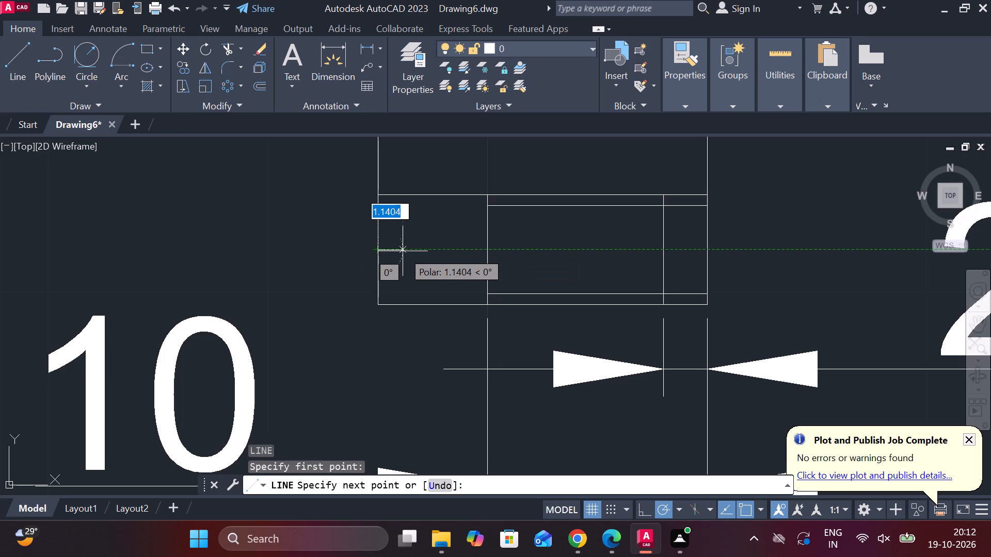
pyautogui.write('1')
pyautogui.press('space')
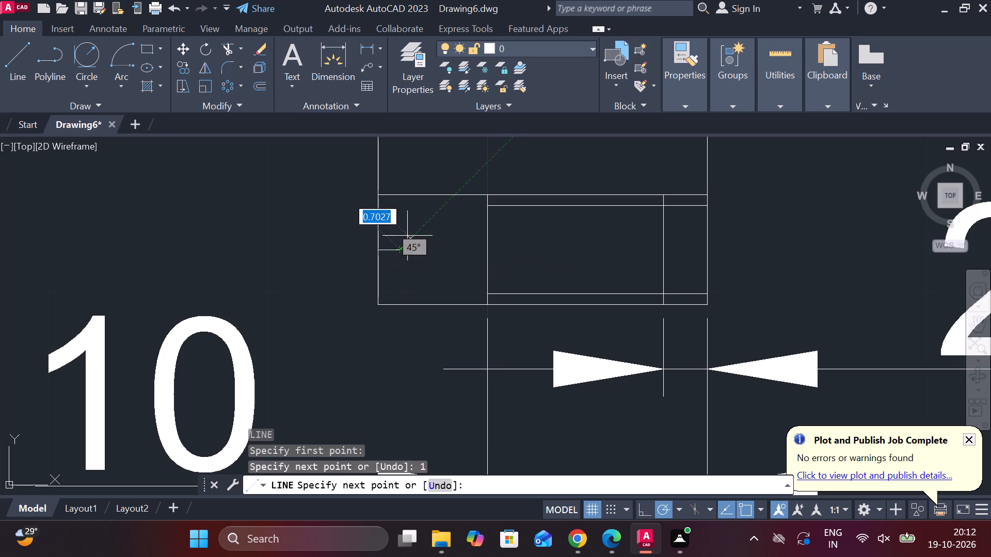
pyautogui.write('1')
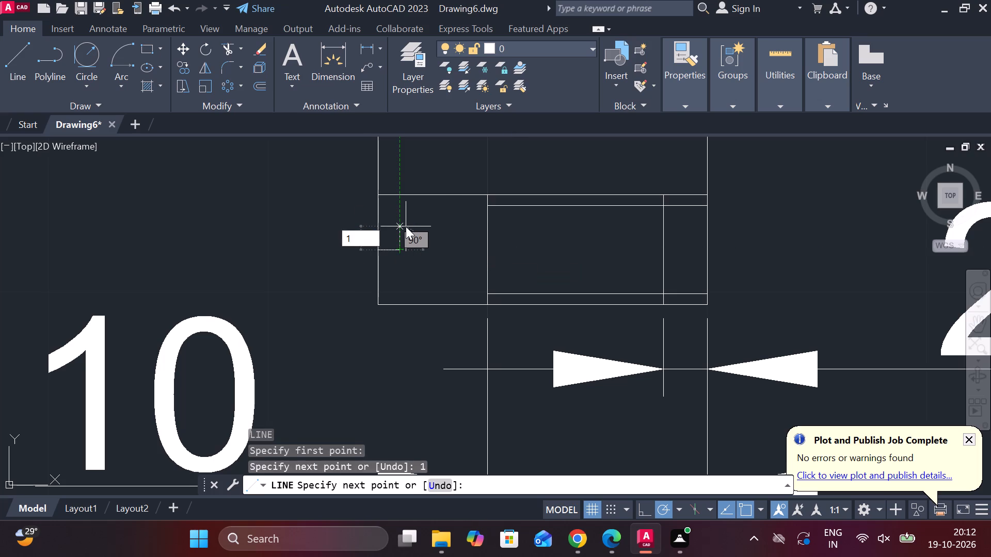
pyautogui.press('space')
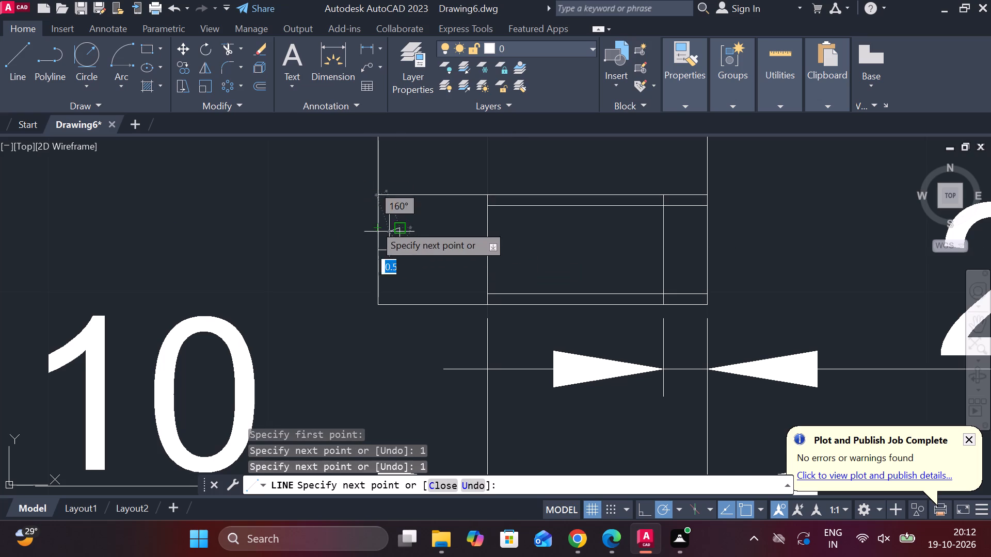
pyautogui.scroll(1, 362, 218)
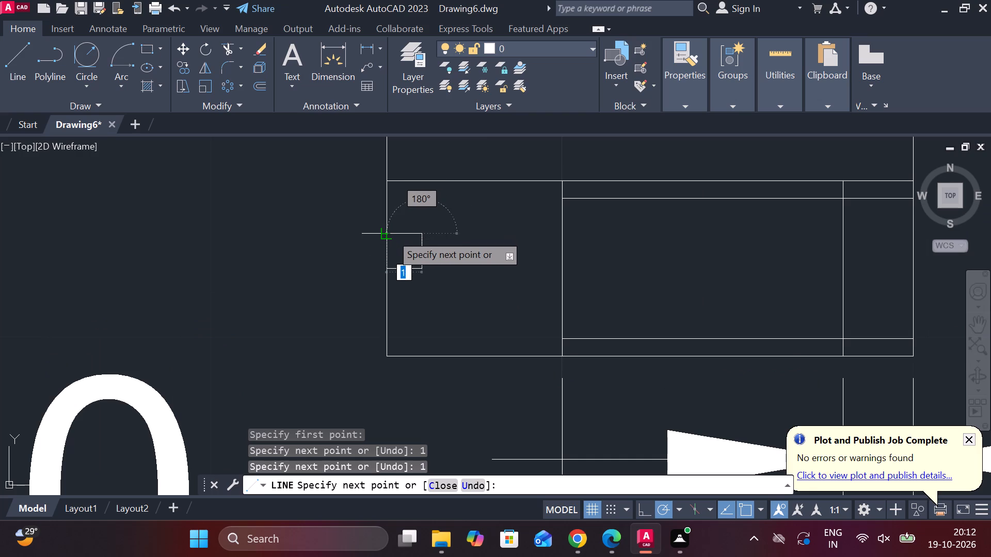
pyautogui.click(391, 234)
pyautogui.press('Escape')
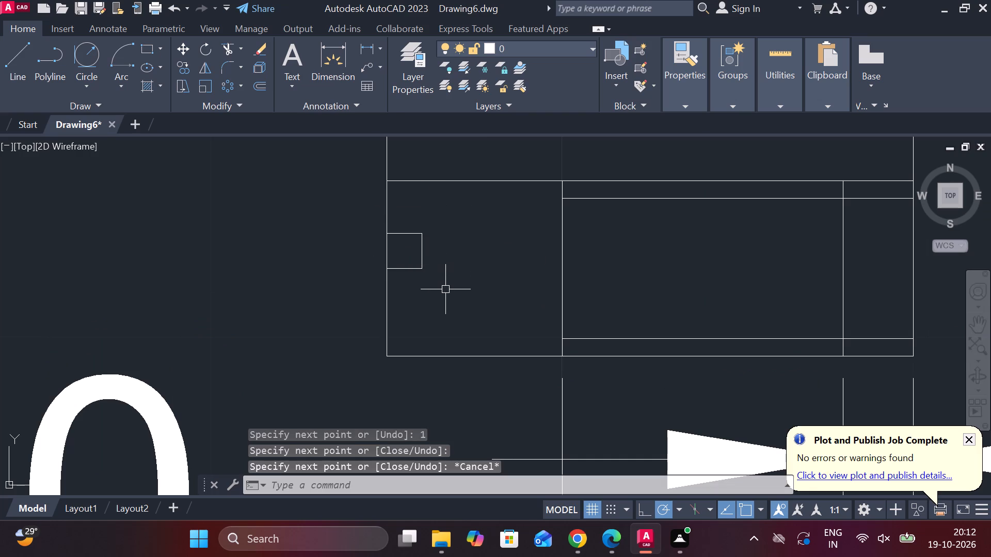
# Draw the notch's lower half: a line 1 down from the middle line's inner end, and one left past the edge.
pyautogui.press('l')
pyautogui.press('Return')
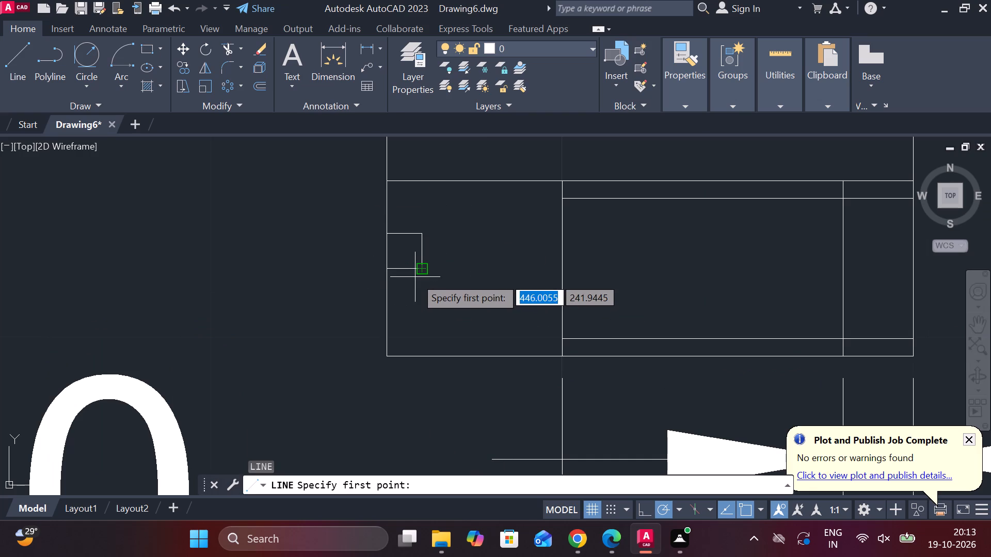
pyautogui.click(419, 274)
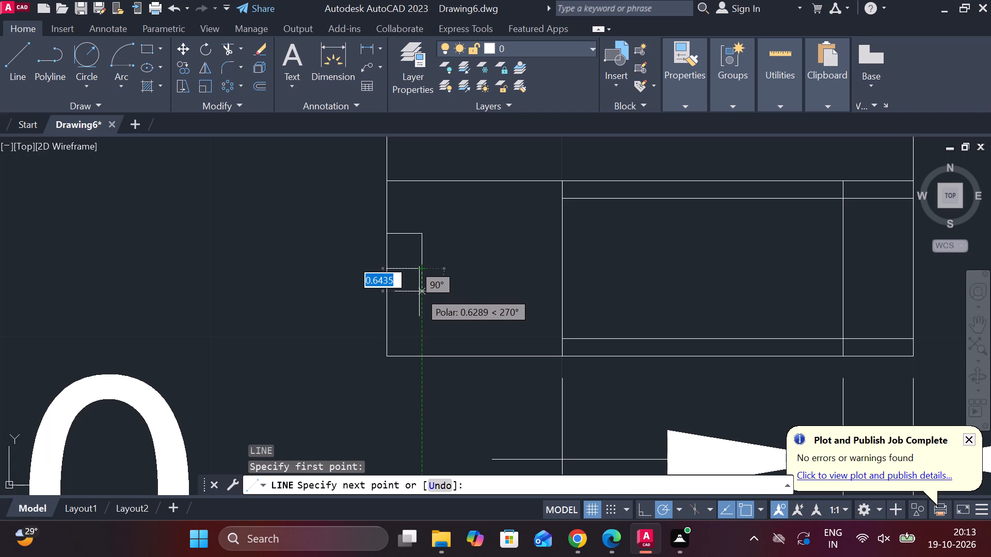
pyautogui.press('1')
pyautogui.press('Return')
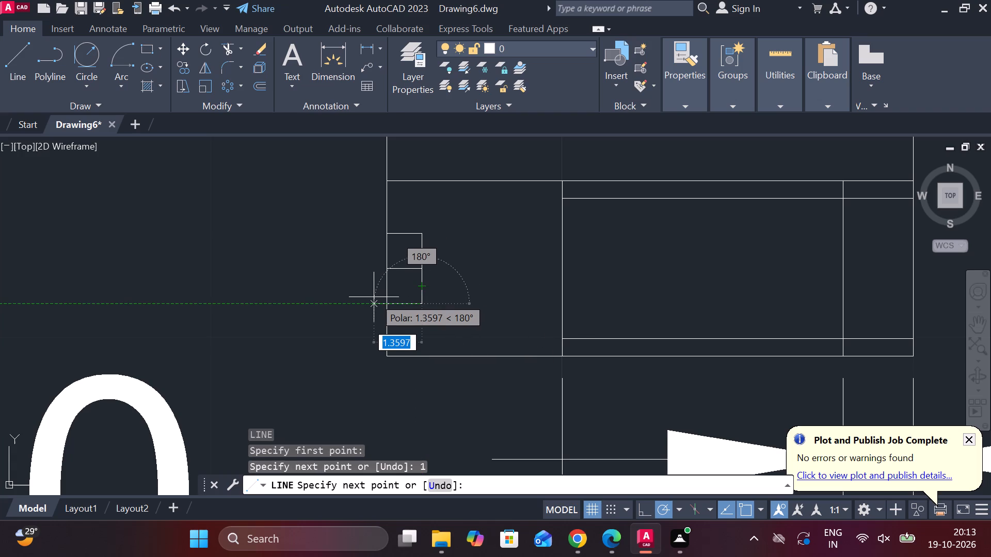
pyautogui.click(374, 297)
pyautogui.press('Escape')
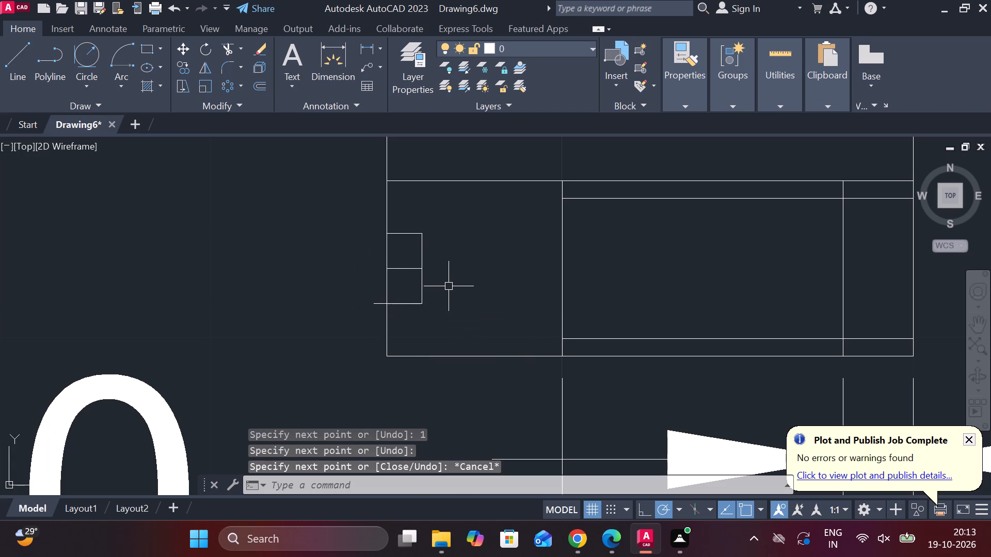
# Trim the overhang, the notch's middle line and the left edge across it, leaving an open notch in the part's left end.
pyautogui.write('tr')
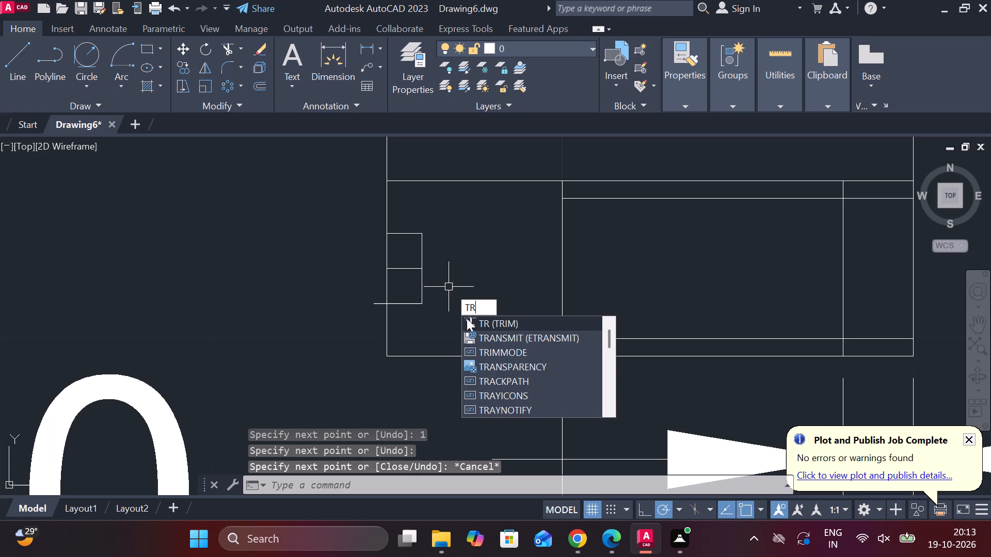
pyautogui.click(483, 320)
pyautogui.click(372, 304)
pyautogui.scroll(-1, 371, 304)
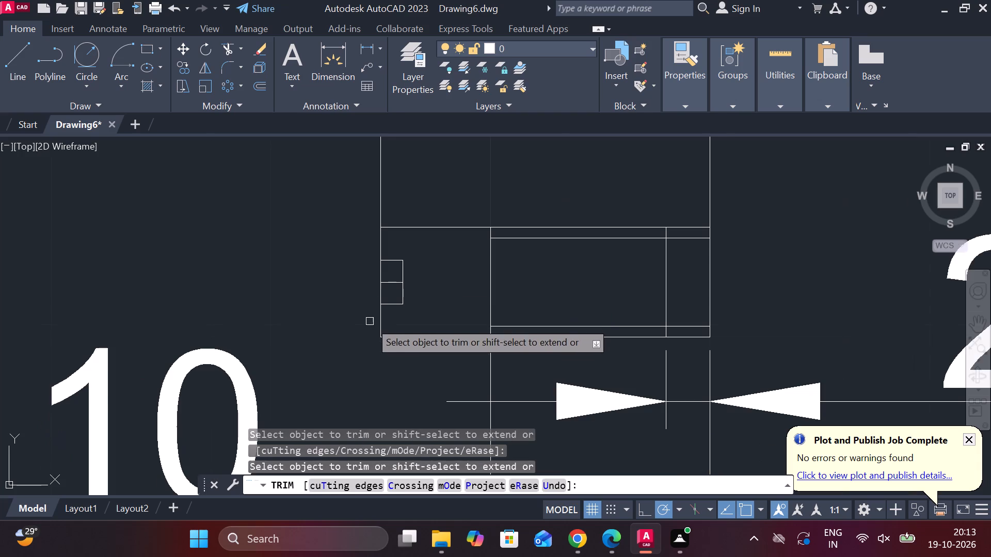
pyautogui.press('Escape')
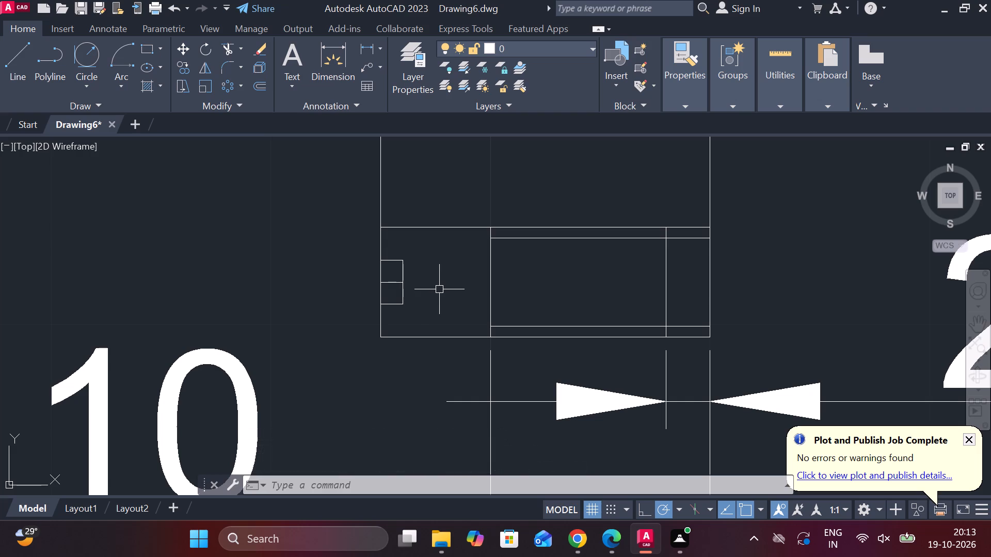
pyautogui.write('tr')
pyautogui.press('space')
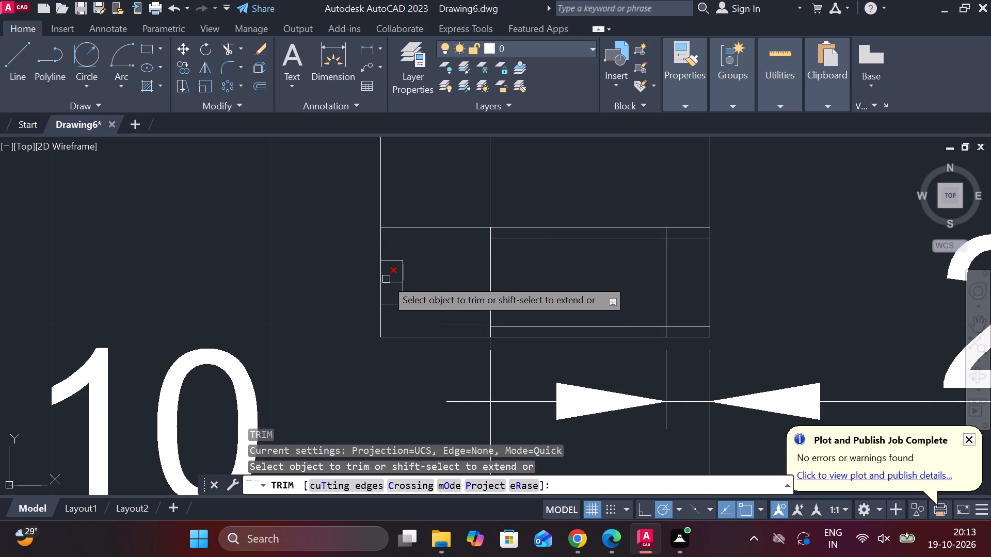
pyautogui.click(392, 281)
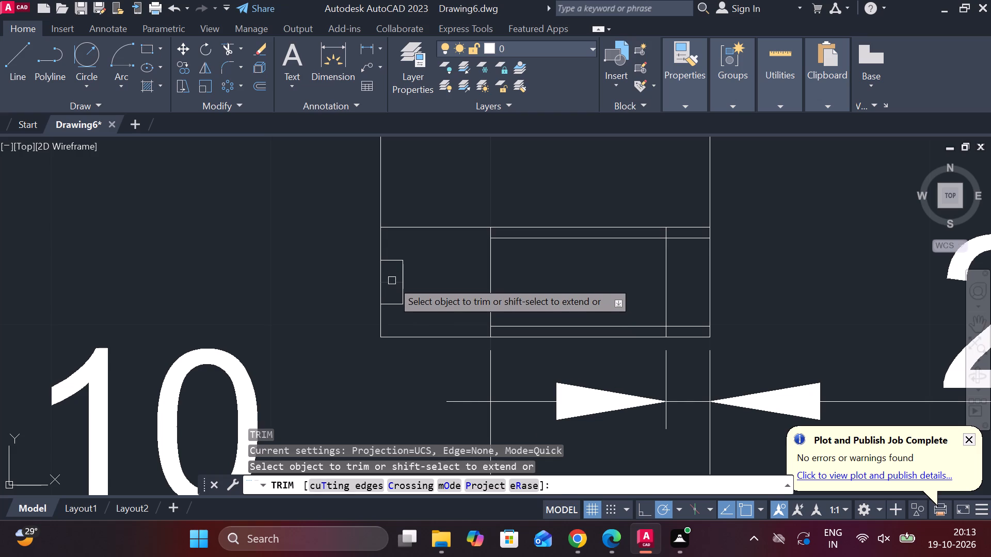
pyautogui.click(381, 283)
pyautogui.click(381, 290)
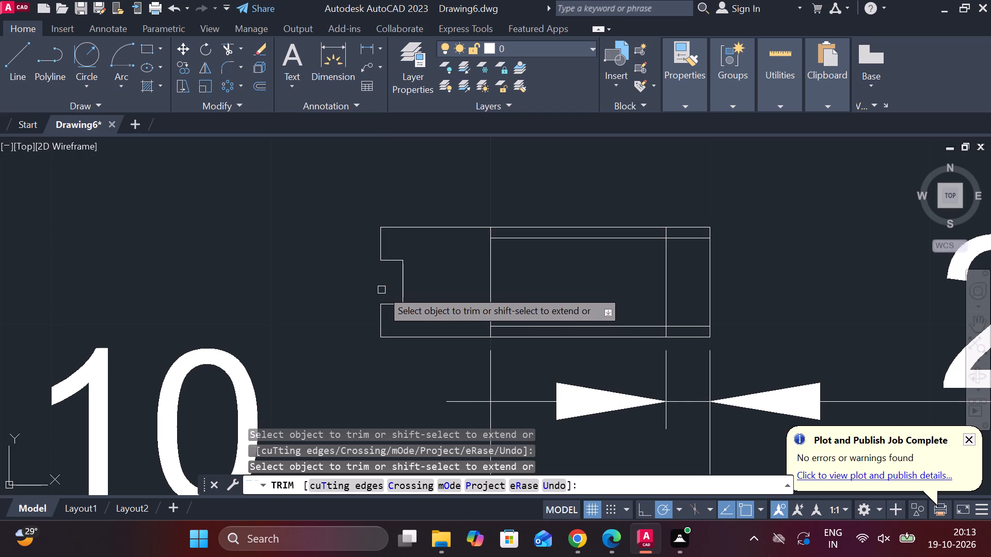
pyautogui.press('Escape')
# Add a linear dimension above the notched part for its overall length.
pyautogui.click(369, 50)
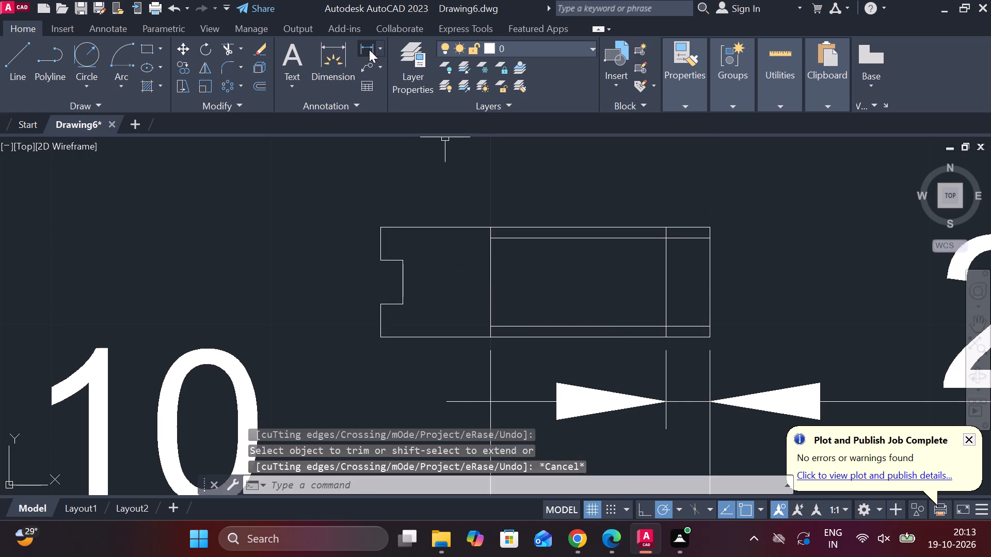
pyautogui.click(379, 222)
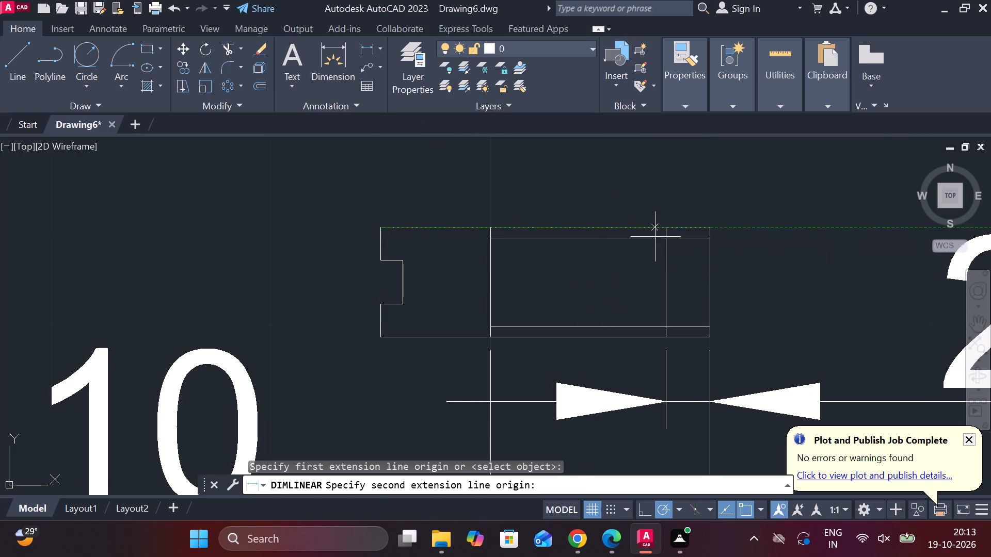
pyautogui.click(708, 241)
pyautogui.moveTo(600, 196); pyautogui.dragTo(569, 308, button='middle')
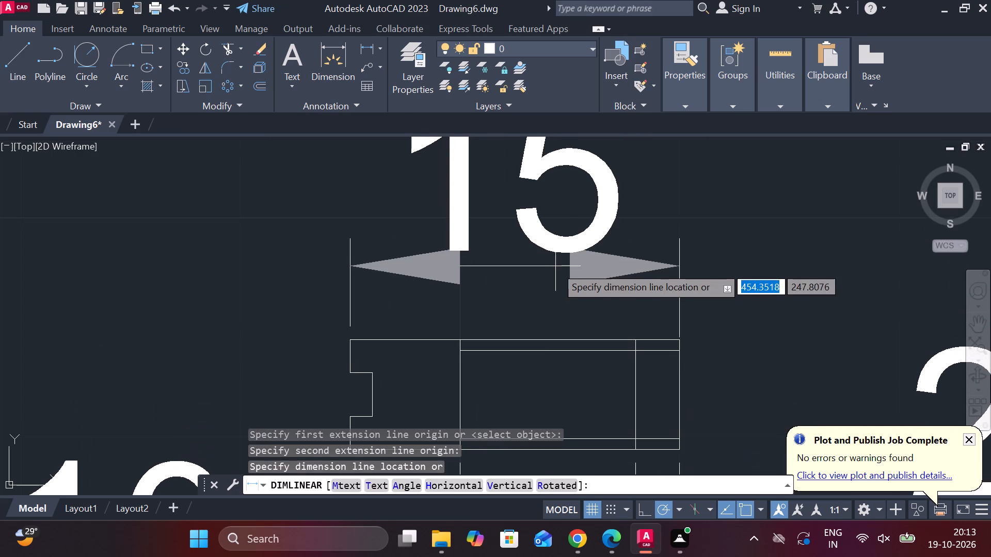
pyautogui.click(555, 266)
pyautogui.scroll(-3, 555, 266)
# Move the notched part with all its dimensions about 18 units at 45° up toward part 4.
pyautogui.moveTo(581, 375); pyautogui.dragTo(579, 355, button='middle')
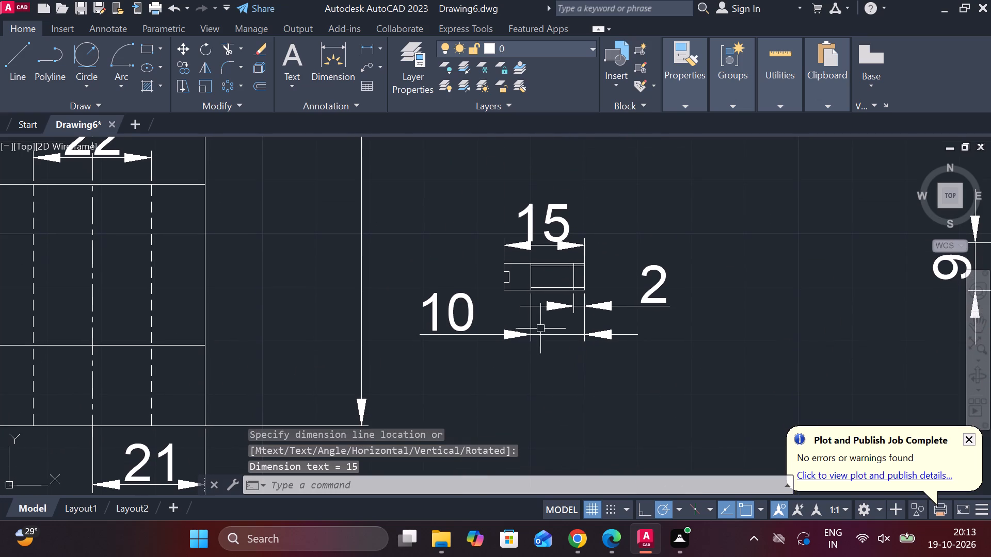
pyautogui.click(409, 182)
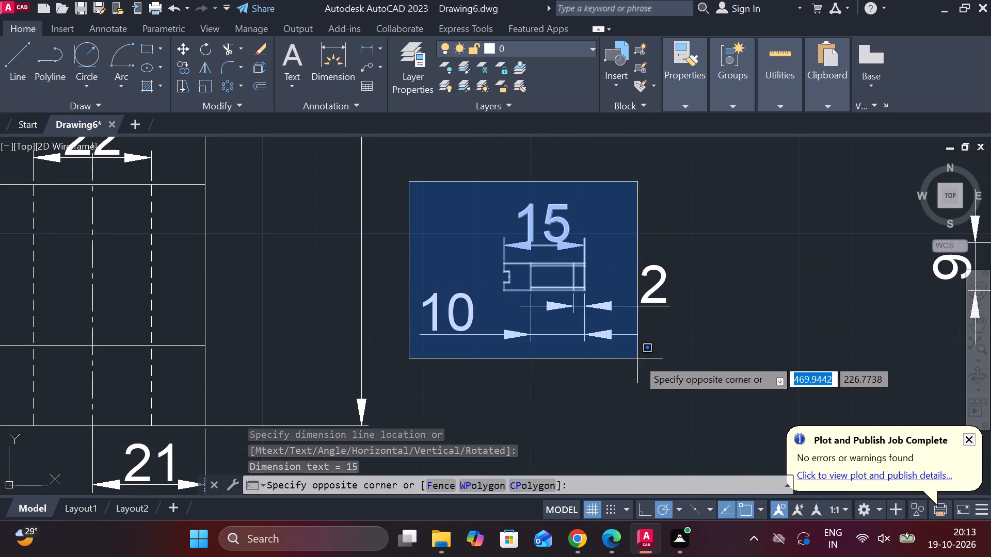
pyautogui.click(704, 382)
pyautogui.press('m')
pyautogui.press('Return')
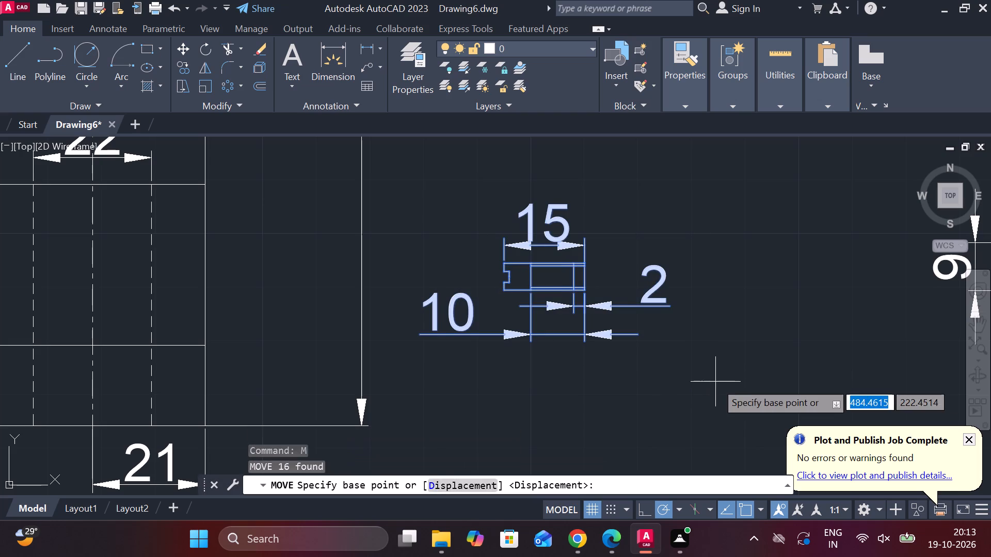
pyautogui.click(715, 371)
pyautogui.scroll(-2, 715, 371)
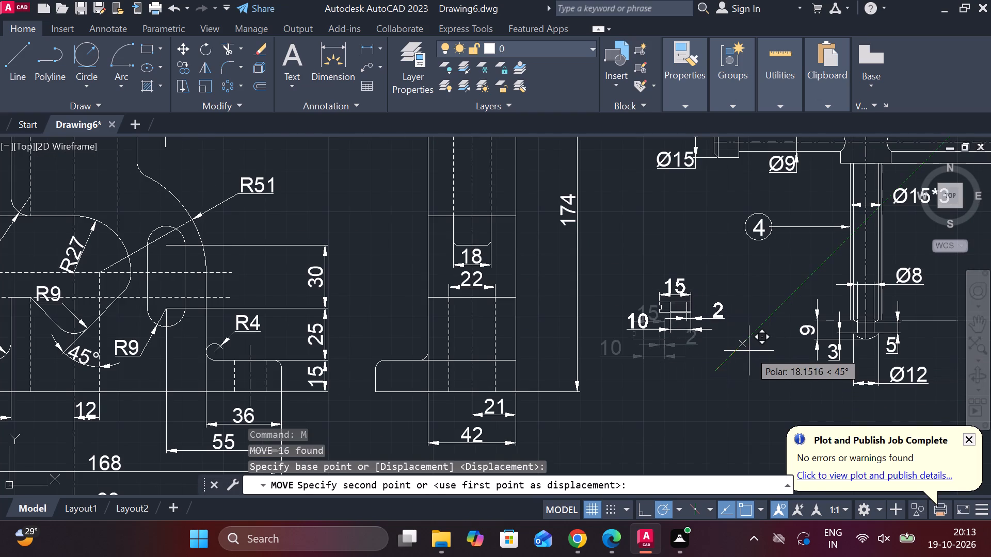
pyautogui.click(749, 351)
pyautogui.scroll(2, 673, 351)
# Select the circled number 4 beside the neighbouring part with a crossing window.
pyautogui.moveTo(673, 351); pyautogui.dragTo(644, 354, button='middle')
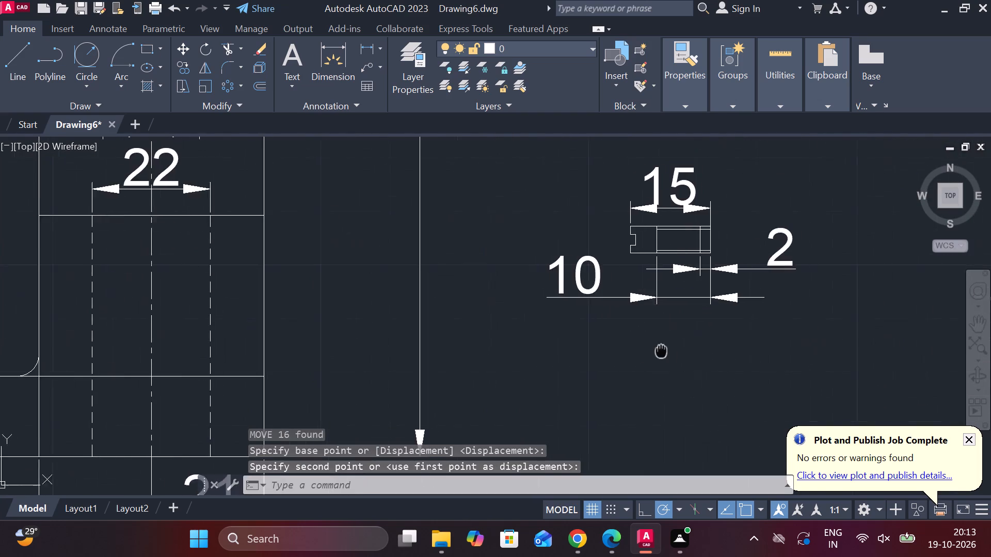
pyautogui.moveTo(644, 354); pyautogui.dragTo(580, 382, button='middle')
pyautogui.scroll(-1, 677, 349)
pyautogui.click(779, 197)
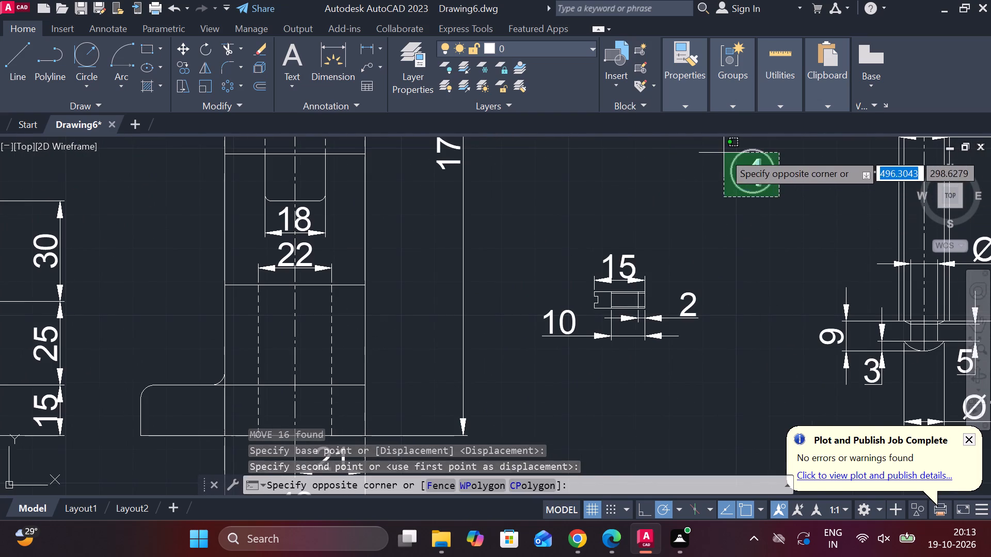